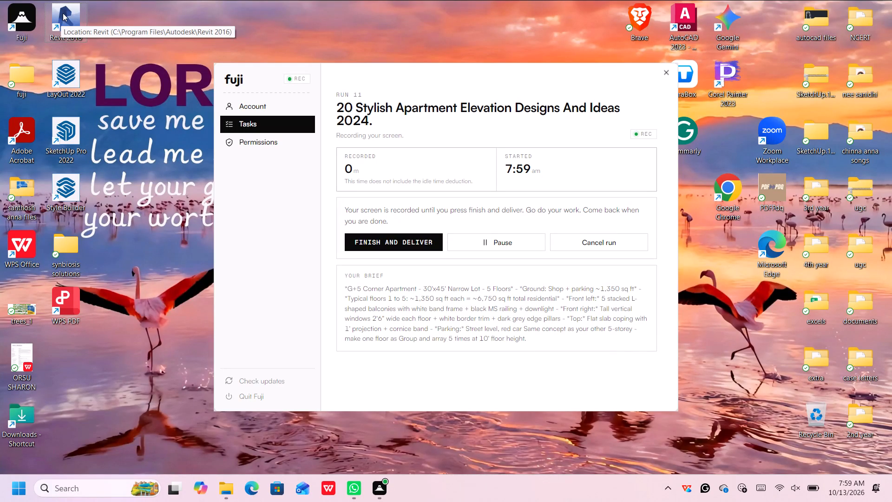
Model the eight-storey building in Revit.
Launch Revit 2016 and create a new project from the Architectural Template.
{"action": "double_click", "coordinate": [65, 10]}
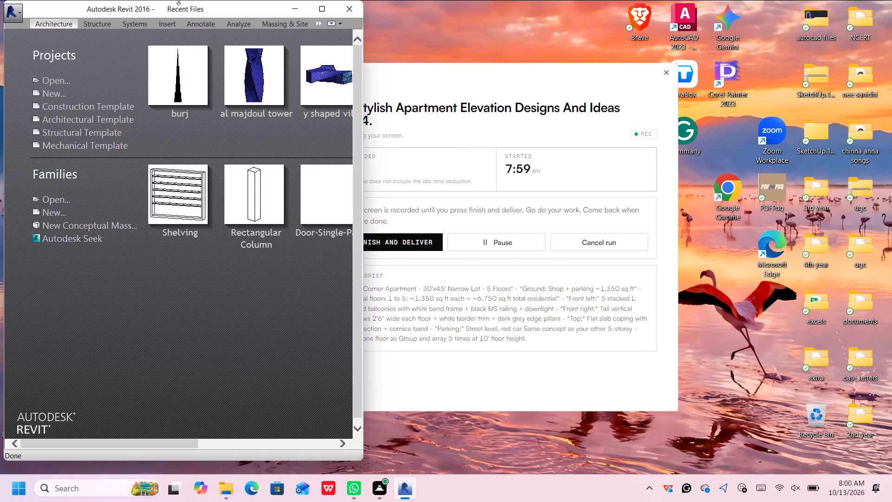
{"action": "left_click", "coordinate": [323, 8]}
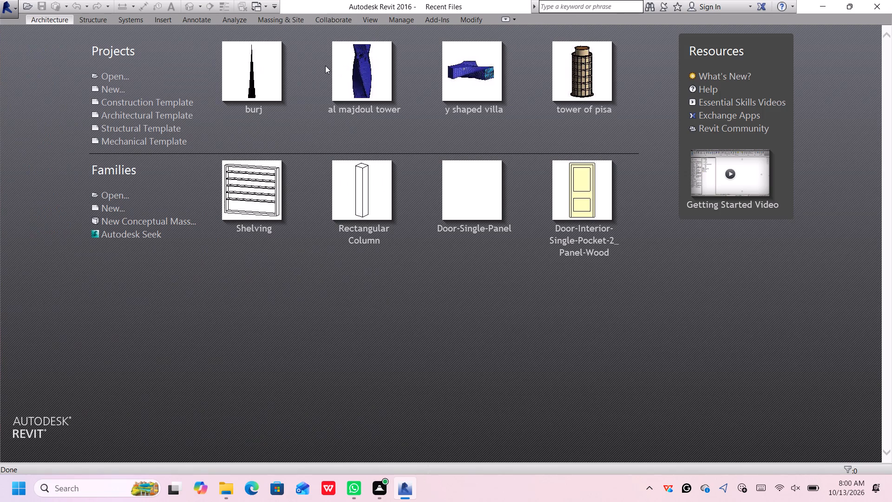
{"action": "left_click", "coordinate": [154, 112]}
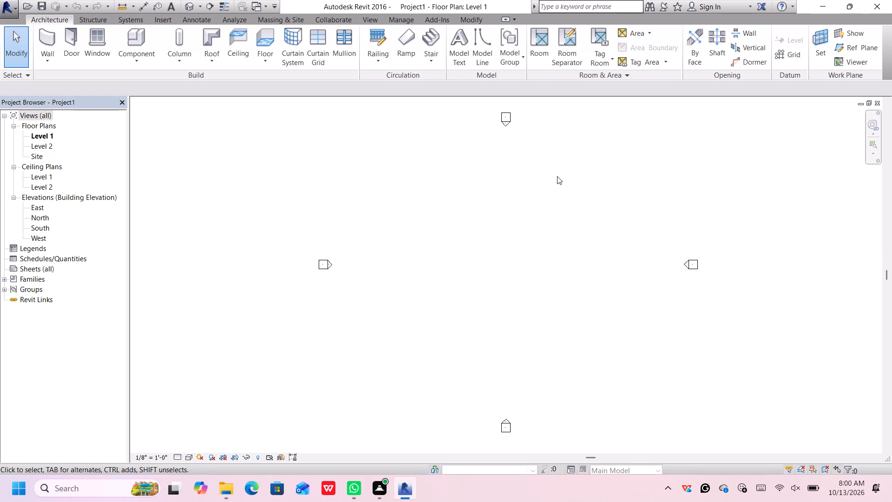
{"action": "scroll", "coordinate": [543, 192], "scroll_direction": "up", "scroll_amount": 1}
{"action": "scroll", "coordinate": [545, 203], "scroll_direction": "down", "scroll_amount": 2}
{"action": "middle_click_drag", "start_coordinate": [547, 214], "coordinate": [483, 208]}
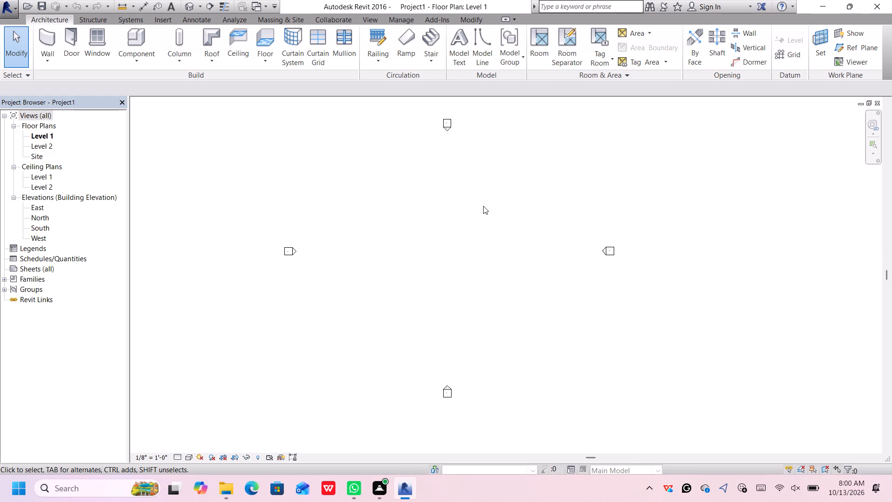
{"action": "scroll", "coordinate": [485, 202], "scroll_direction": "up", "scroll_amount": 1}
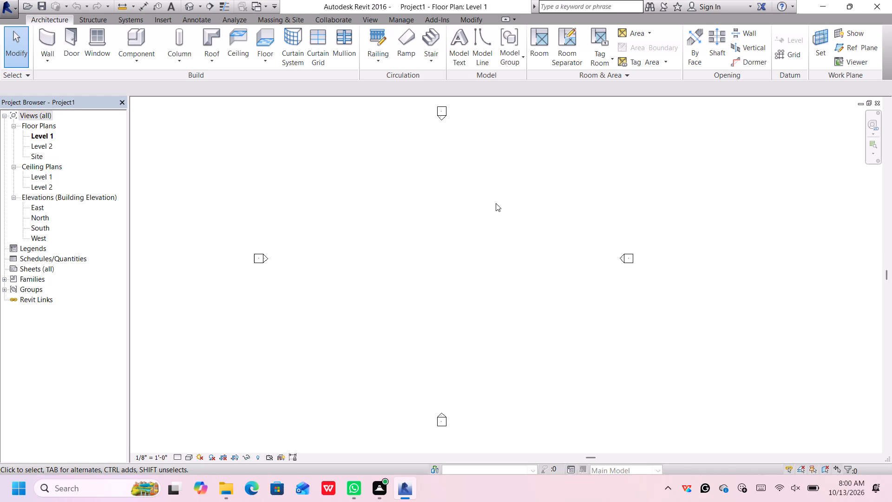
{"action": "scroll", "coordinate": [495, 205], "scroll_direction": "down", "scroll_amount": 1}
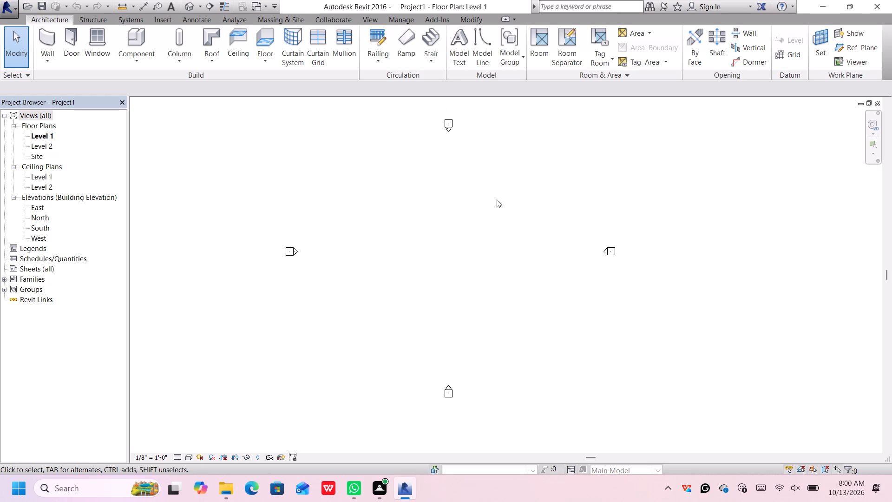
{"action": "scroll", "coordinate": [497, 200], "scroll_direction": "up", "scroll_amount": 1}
Start the Wall command on the Level 1 floor plan and choose the rectangle drawing mode.
{"action": "left_click", "coordinate": [46, 32]}
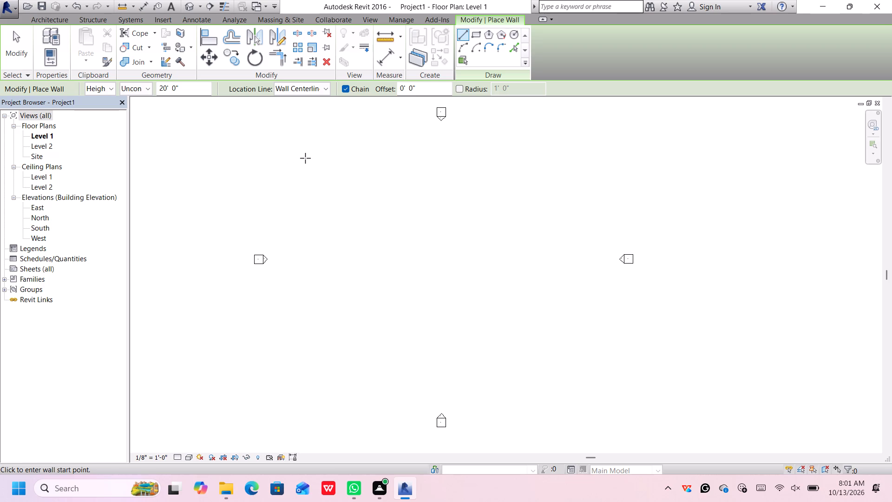
{"action": "left_click", "coordinate": [305, 158]}
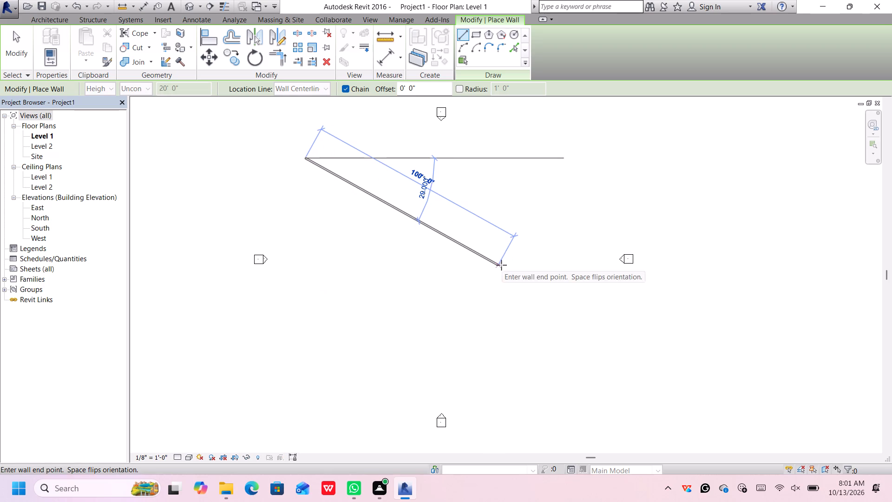
{"action": "key", "text": "Escape"}
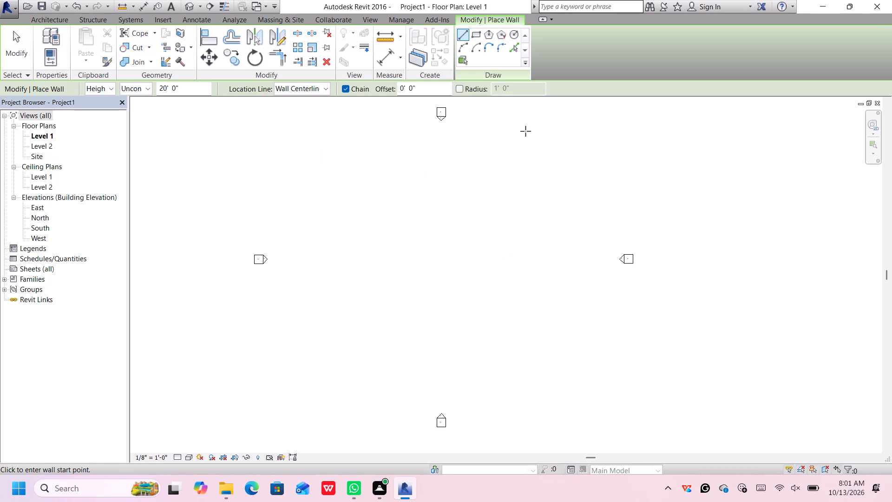
{"action": "left_click", "coordinate": [475, 33]}
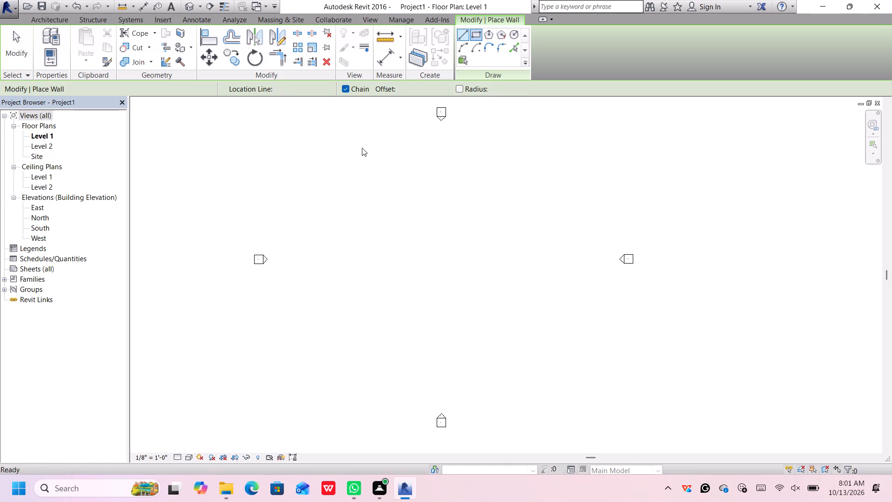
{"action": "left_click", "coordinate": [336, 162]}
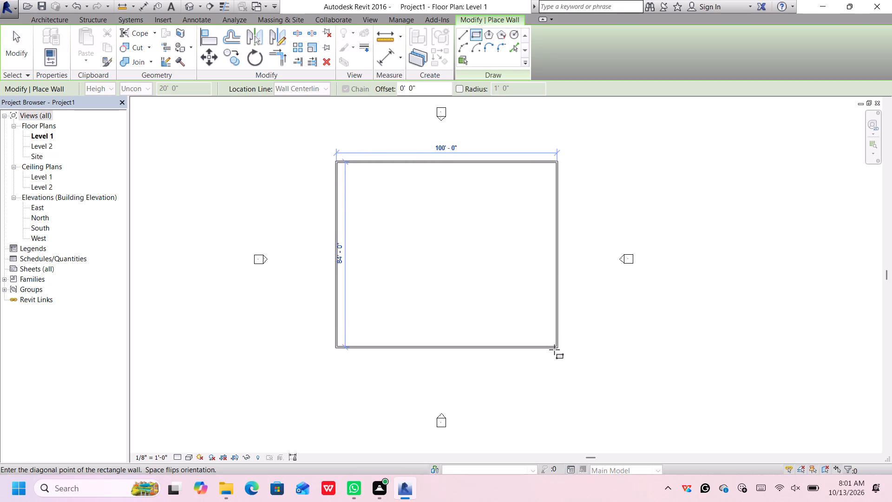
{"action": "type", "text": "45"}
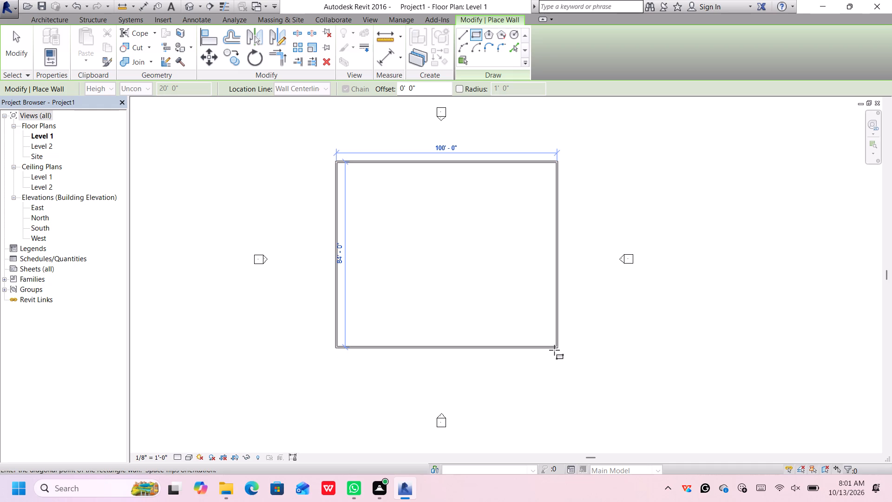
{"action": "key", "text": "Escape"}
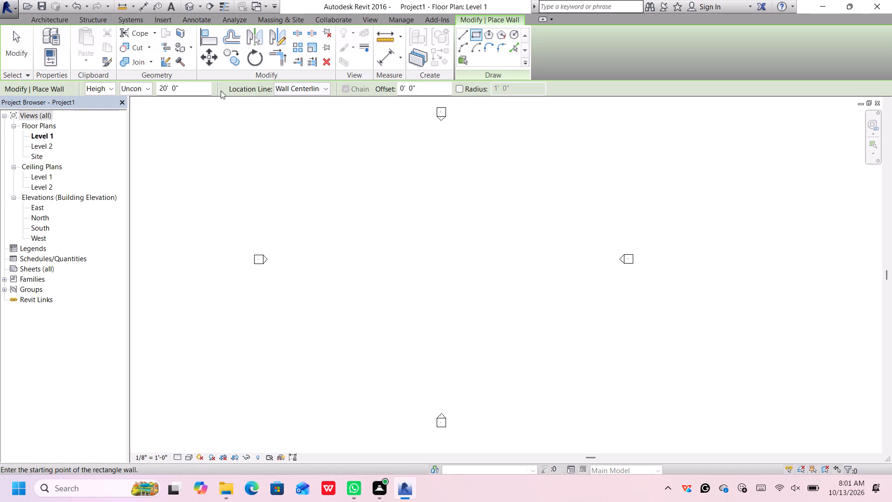
Set the unconnected wall height to 10' and draw a rectangle of walls about 80' by 68' on Level 1.
{"action": "left_click_drag", "start_coordinate": [197, 87], "coordinate": [145, 99]}
{"action": "key", "text": "BackSpace"}
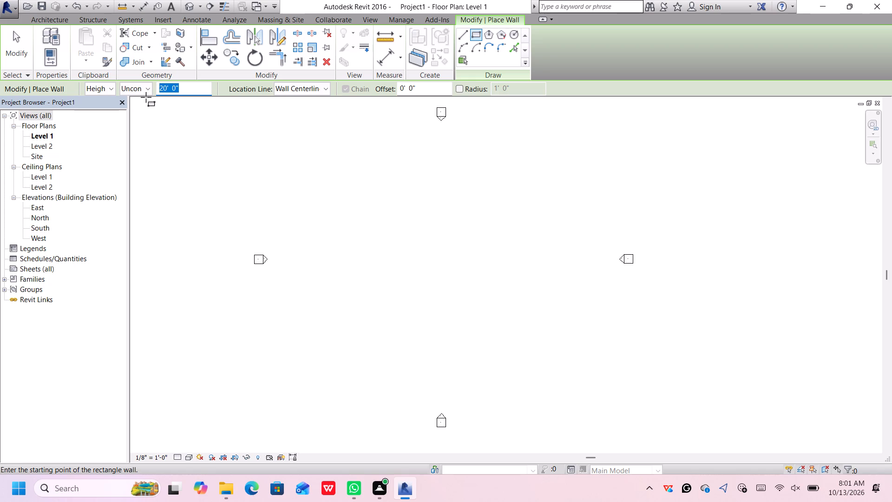
{"action": "key", "text": "End"}
{"action": "key", "text": "Insert"}
{"action": "key", "text": "apostrophe"}
{"action": "key", "text": "Return"}
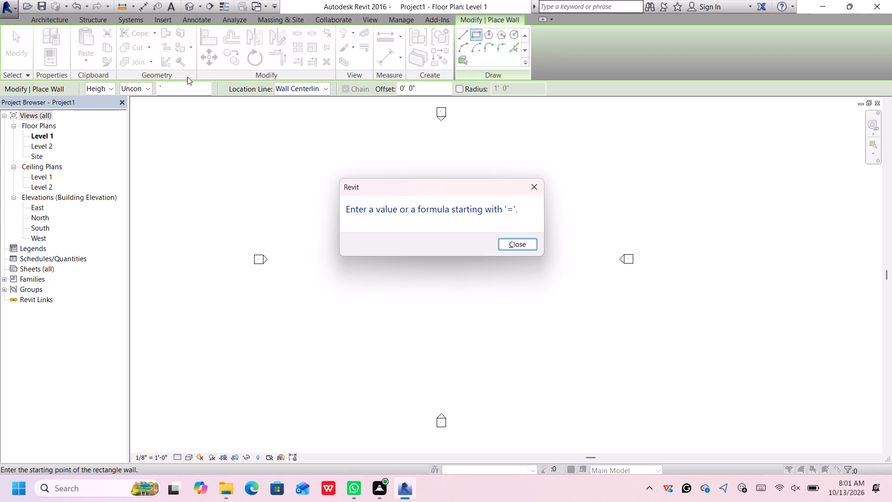
{"action": "left_click", "coordinate": [525, 244]}
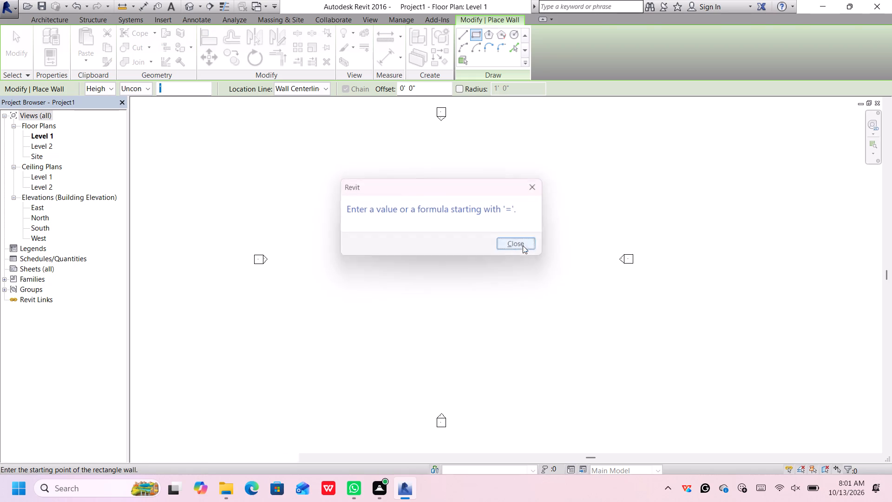
{"action": "key", "text": "BackSpace"}
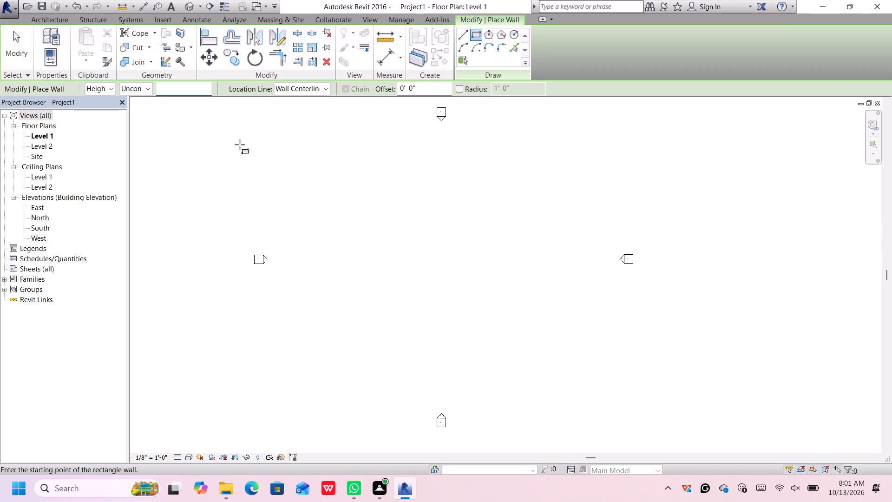
{"action": "type", "text": "10'"}
{"action": "key", "text": "Return"}
{"action": "left_click", "coordinate": [325, 185]}
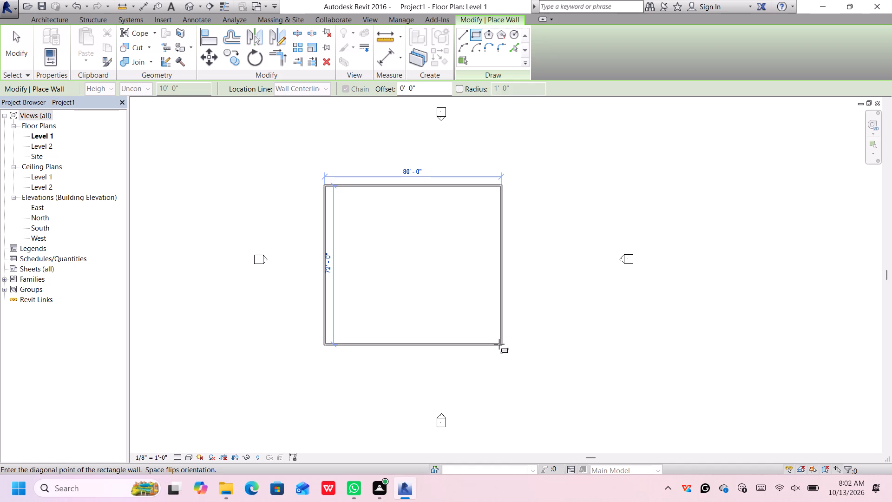
{"action": "type", "text": "45'"}
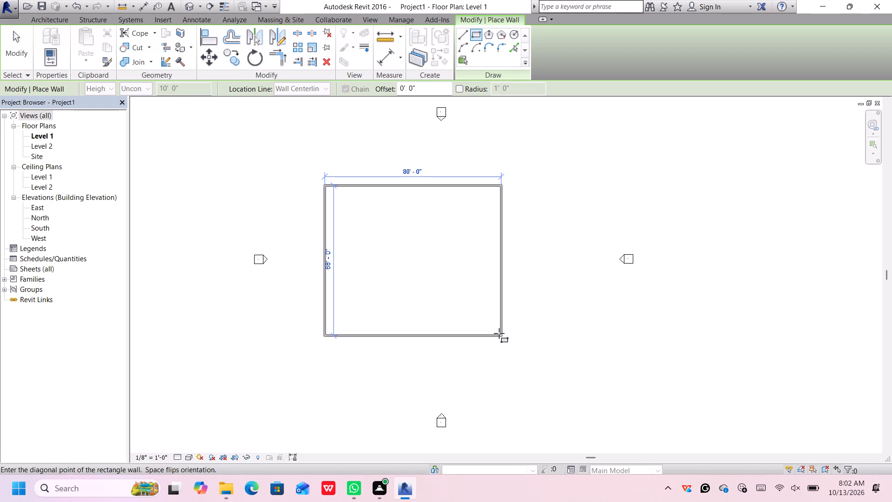
{"action": "left_click", "coordinate": [499, 333]}
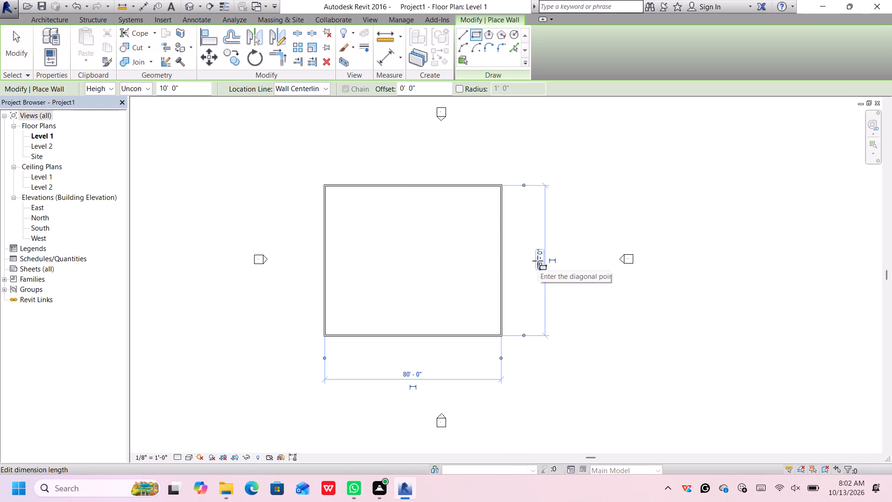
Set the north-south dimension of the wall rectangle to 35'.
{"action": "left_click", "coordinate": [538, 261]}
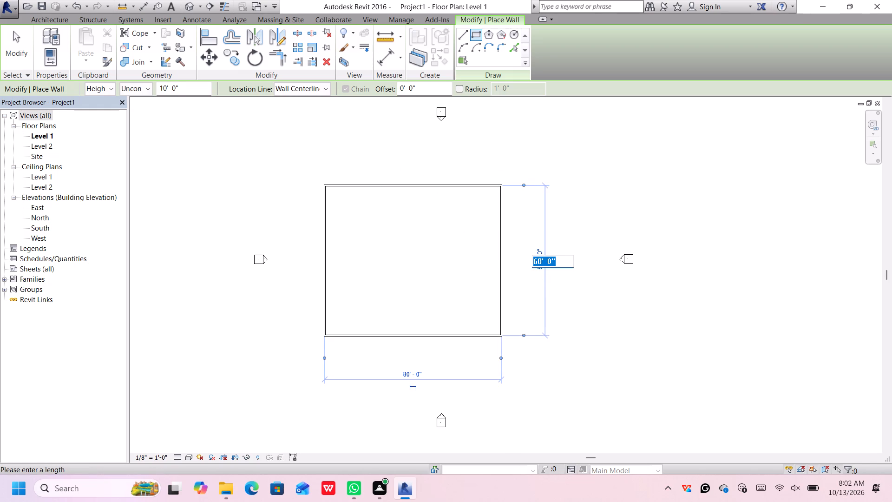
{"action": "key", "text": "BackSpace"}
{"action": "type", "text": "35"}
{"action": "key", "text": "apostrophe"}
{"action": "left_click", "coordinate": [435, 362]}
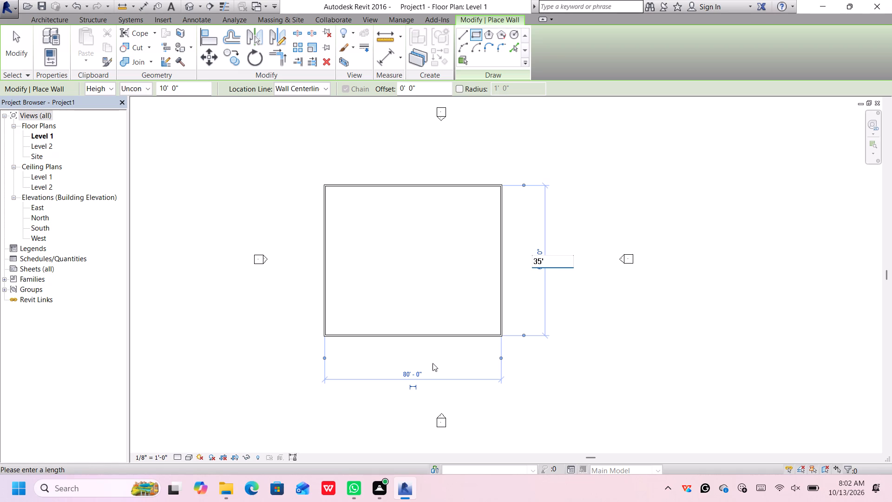
Set the east-west dimension of the wall rectangle to 45'.
{"action": "left_click", "coordinate": [420, 377]}
{"action": "key", "text": "BackSpace"}
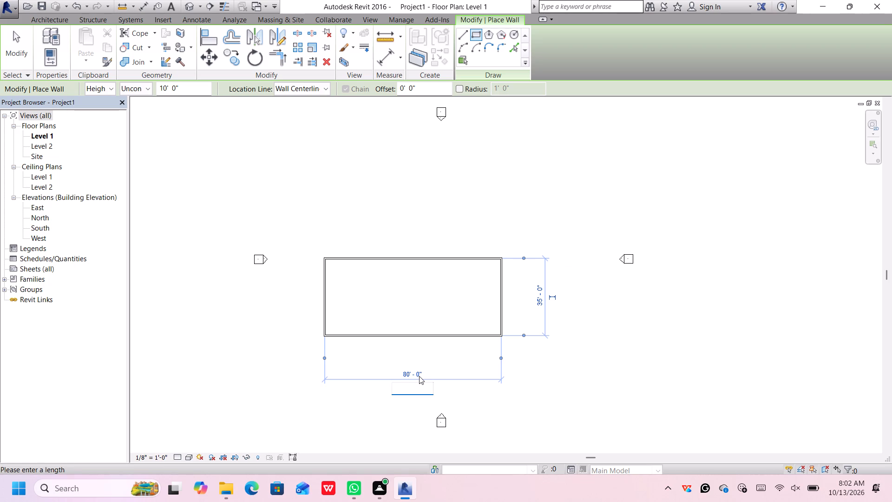
{"action": "type", "text": "45'"}
{"action": "key", "text": "Return"}
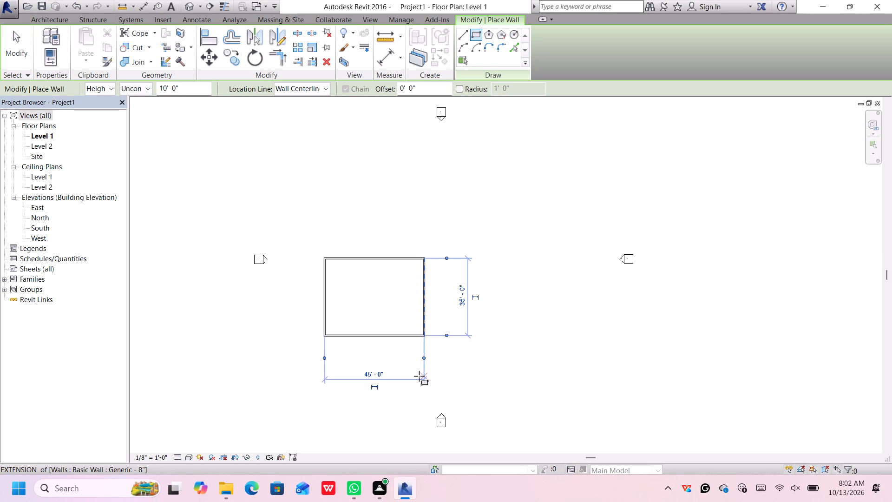
Set the north-south dimension of the wall rectangle to 30' and end the Wall command.
{"action": "left_click", "coordinate": [462, 297]}
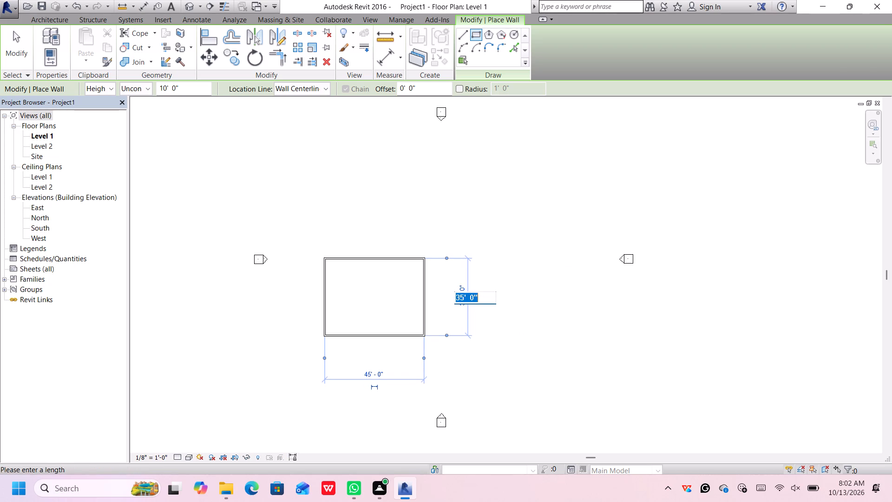
{"action": "key", "text": "BackSpace"}
{"action": "type", "text": "30'"}
{"action": "key", "text": "Return"}
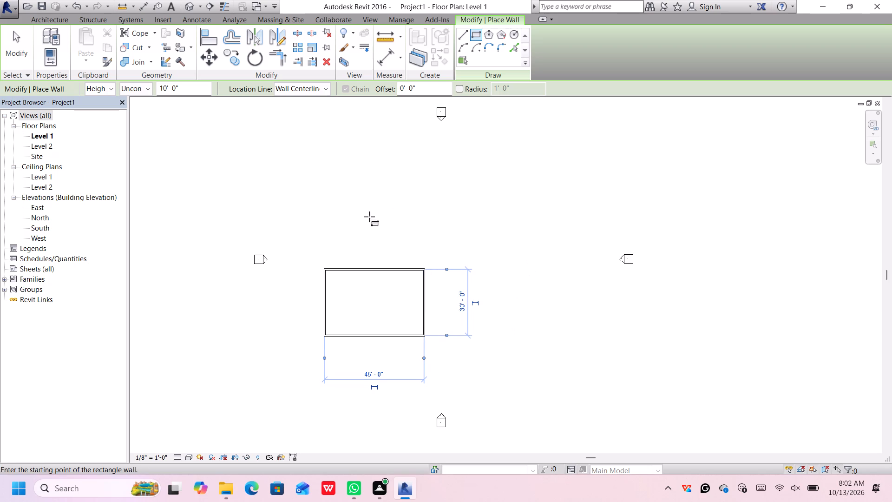
{"action": "scroll", "coordinate": [371, 305], "scroll_direction": "up", "scroll_amount": 5}
{"action": "middle_click_drag", "start_coordinate": [381, 332], "coordinate": [427, 247]}
{"action": "scroll", "coordinate": [423, 258], "scroll_direction": "up", "scroll_amount": 1}
{"action": "middle_click_drag", "start_coordinate": [429, 252], "coordinate": [414, 293]}
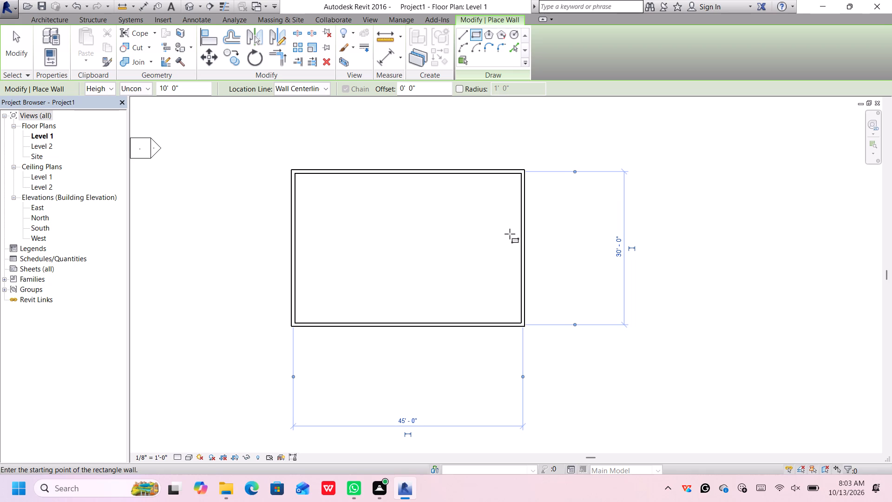
{"action": "key", "text": "Escape"}
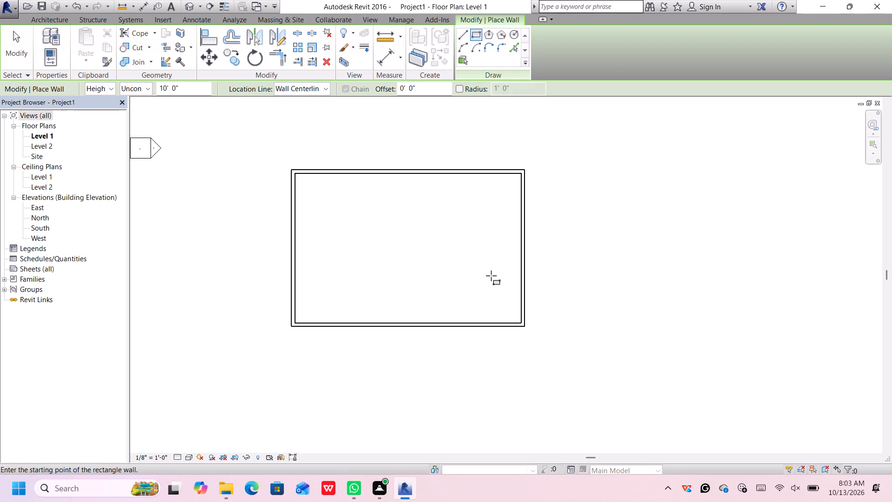
{"action": "key", "text": "Escape"}
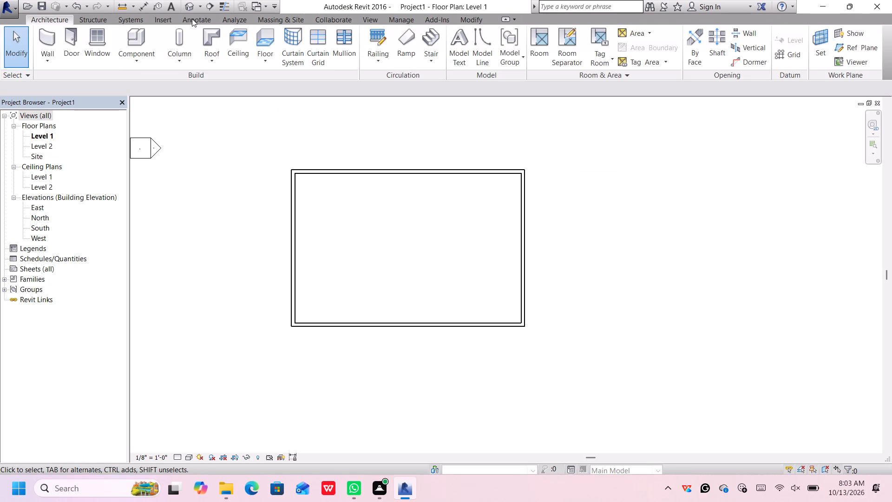
Open the default 3D view to check the walled footprint.
{"action": "left_click", "coordinate": [188, 7]}
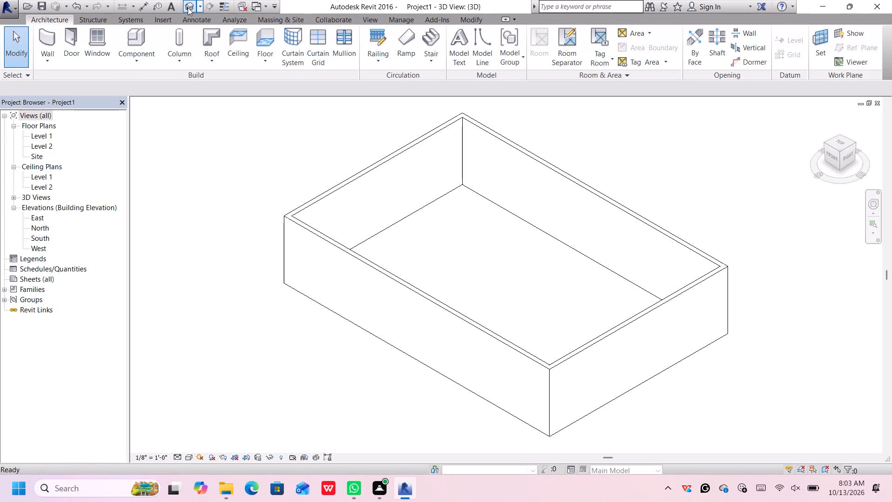
{"action": "scroll", "coordinate": [547, 376], "scroll_direction": "down", "scroll_amount": 3}
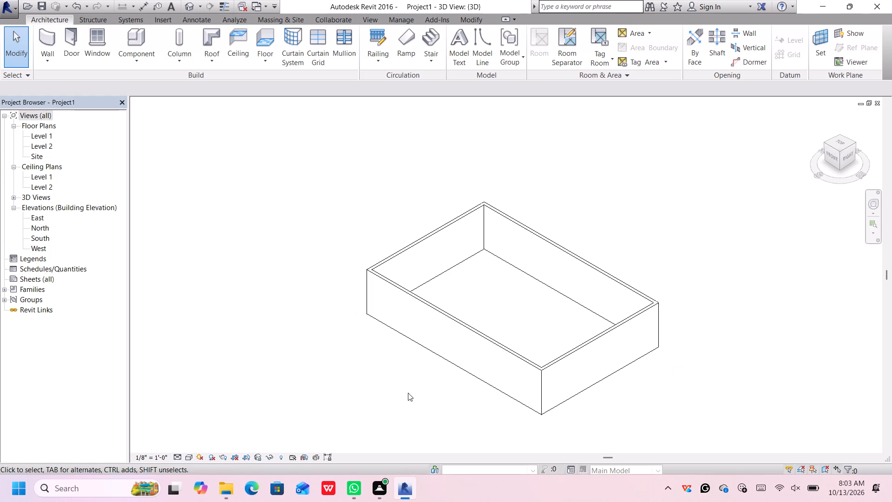
Orient the 3D view to look straight down on the walls from the top.
{"action": "middle_click_drag", "start_coordinate": [408, 393], "coordinate": [351, 378]}
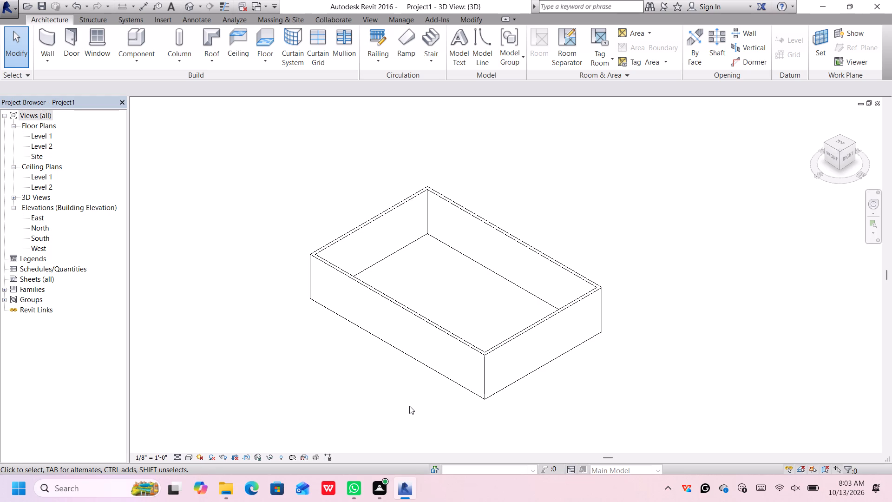
{"action": "left_click", "coordinate": [838, 142]}
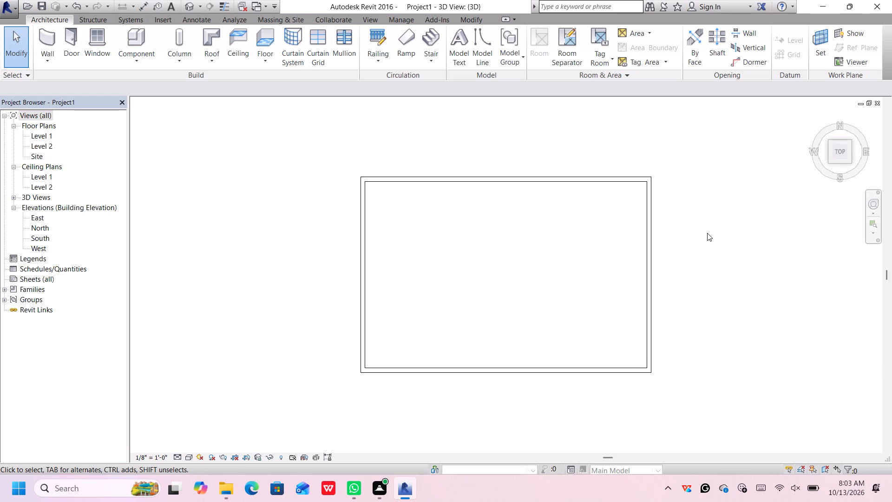
{"action": "middle_click_drag", "start_coordinate": [707, 233], "coordinate": [552, 224]}
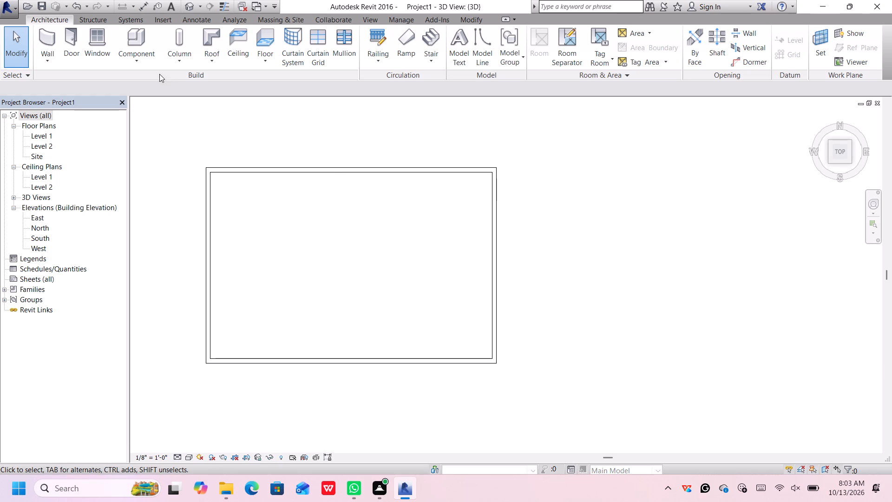
Start placing an architectural column and load the Rectangular Column.0001 family from the US Imperial Columns folder.
{"action": "left_click", "coordinate": [175, 58]}
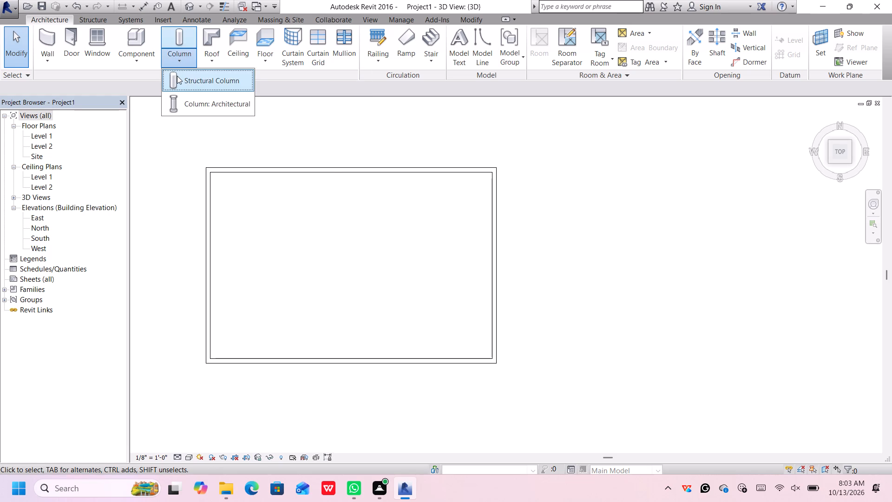
{"action": "left_click", "coordinate": [173, 100]}
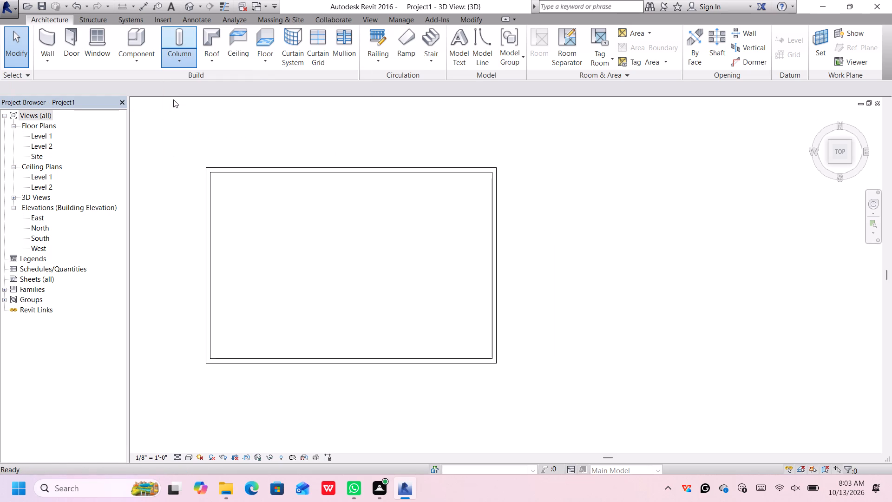
{"action": "left_click", "coordinate": [470, 54]}
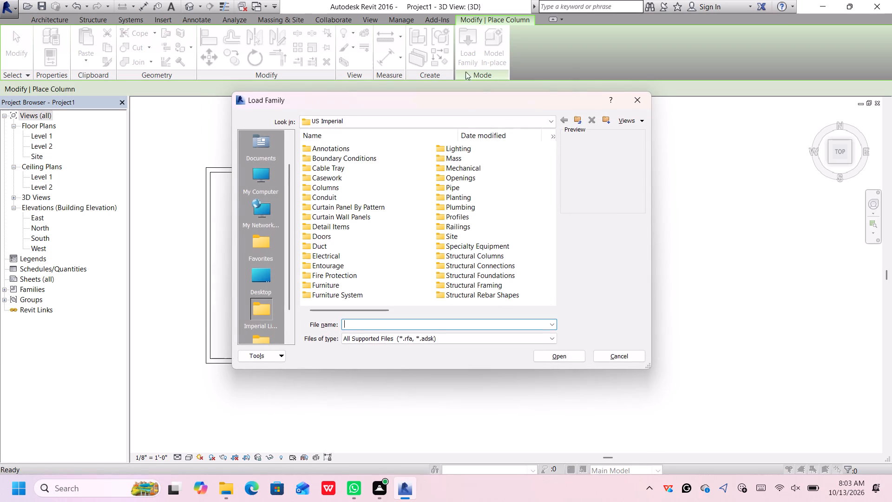
{"action": "left_click", "coordinate": [349, 183]}
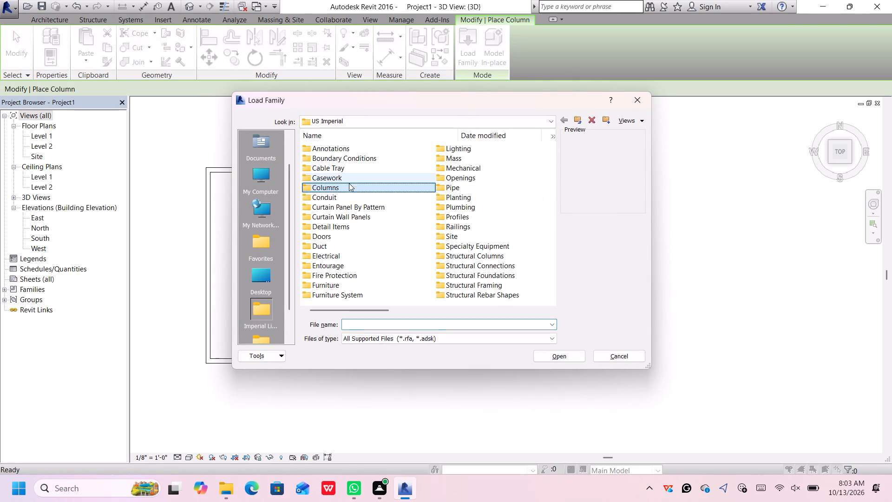
{"action": "double_click", "coordinate": [344, 188]}
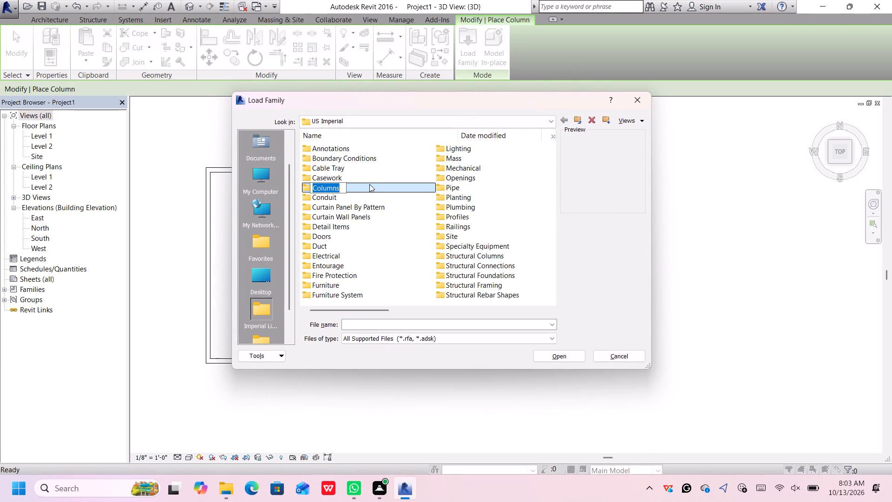
{"action": "double_click", "coordinate": [370, 186]}
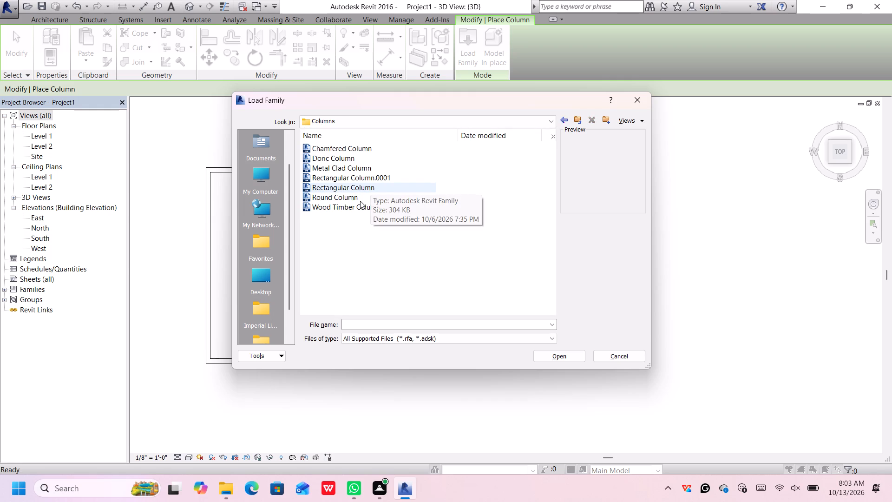
{"action": "left_click", "coordinate": [380, 146]}
{"action": "left_click", "coordinate": [380, 156]}
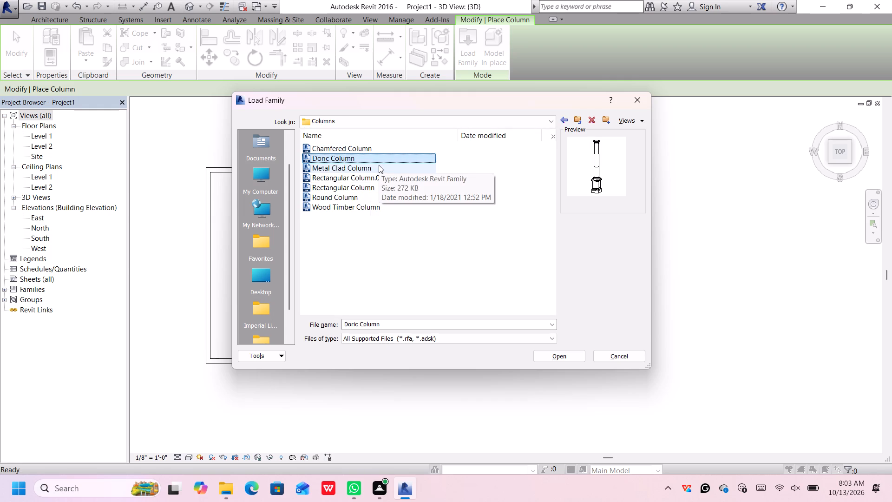
{"action": "left_click", "coordinate": [379, 169]}
{"action": "left_click", "coordinate": [381, 182]}
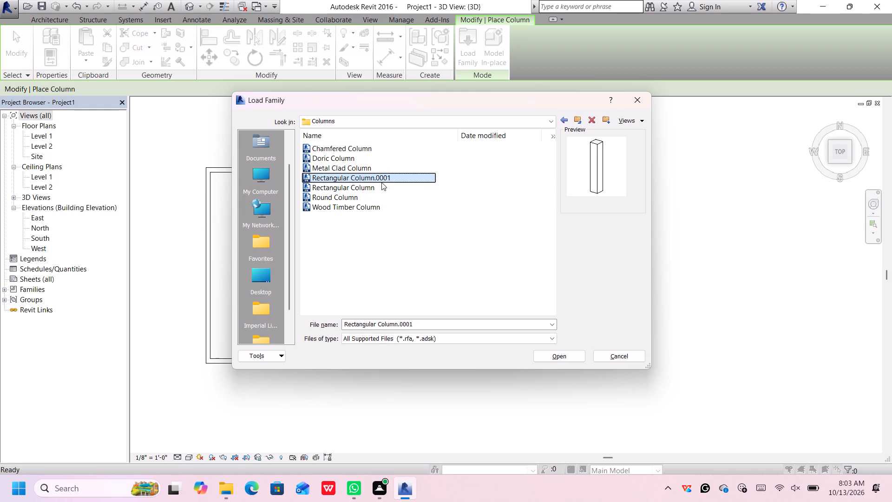
{"action": "left_click", "coordinate": [381, 191]}
{"action": "left_click", "coordinate": [382, 199]}
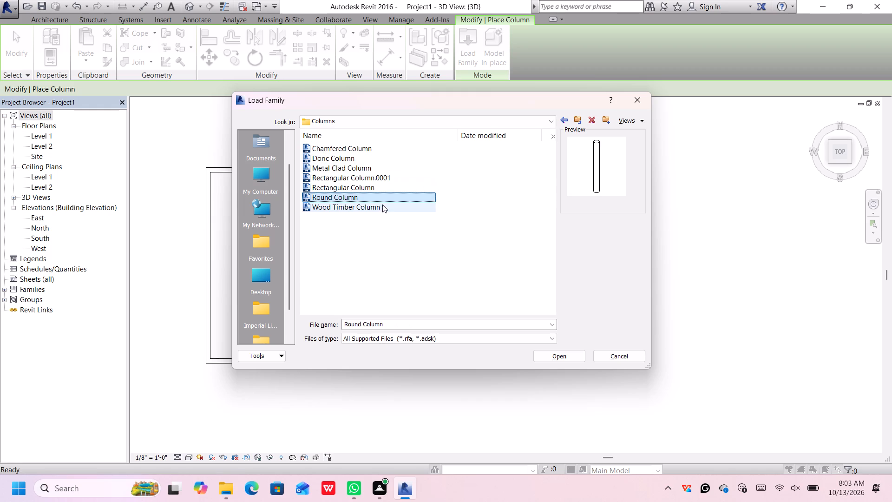
{"action": "left_click", "coordinate": [383, 210]}
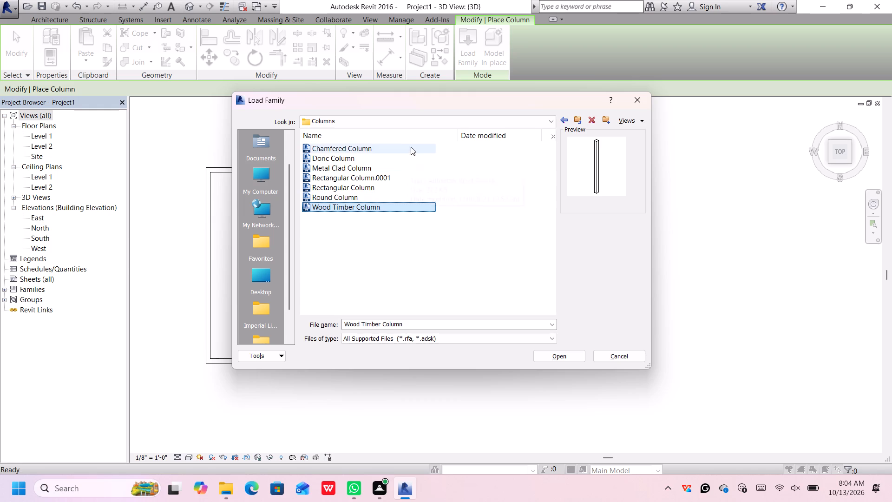
{"action": "left_click", "coordinate": [394, 173]}
{"action": "left_click", "coordinate": [547, 356]}
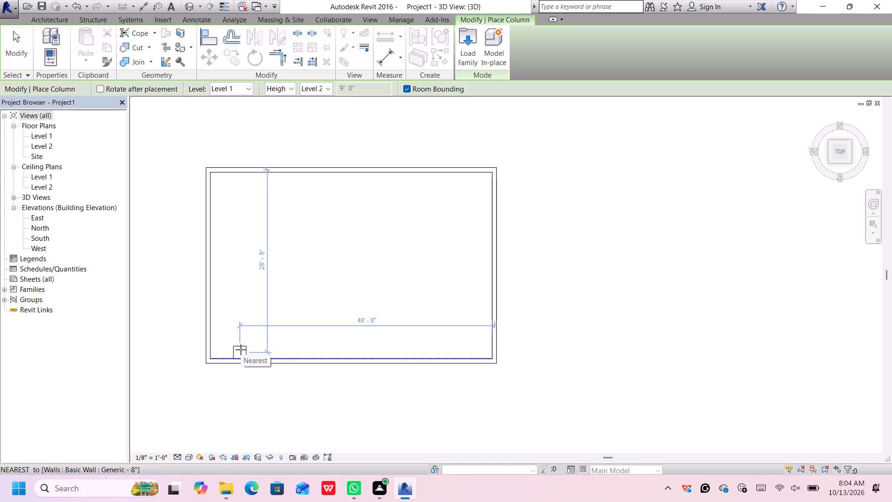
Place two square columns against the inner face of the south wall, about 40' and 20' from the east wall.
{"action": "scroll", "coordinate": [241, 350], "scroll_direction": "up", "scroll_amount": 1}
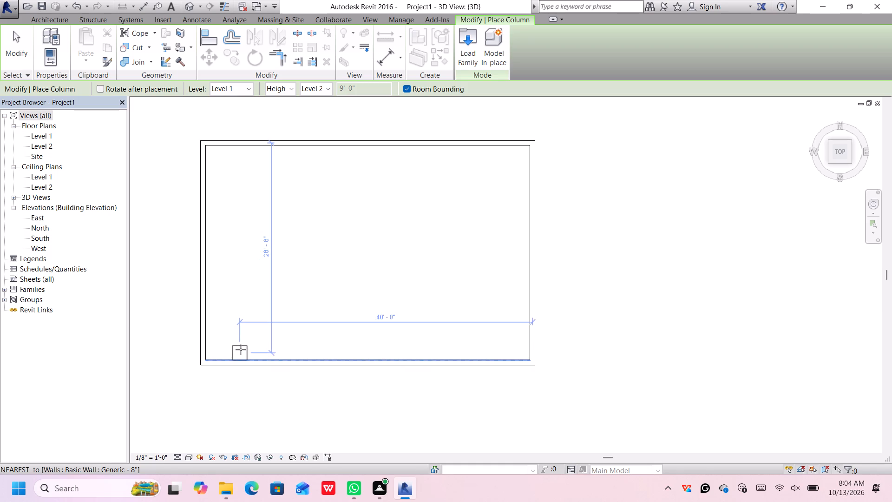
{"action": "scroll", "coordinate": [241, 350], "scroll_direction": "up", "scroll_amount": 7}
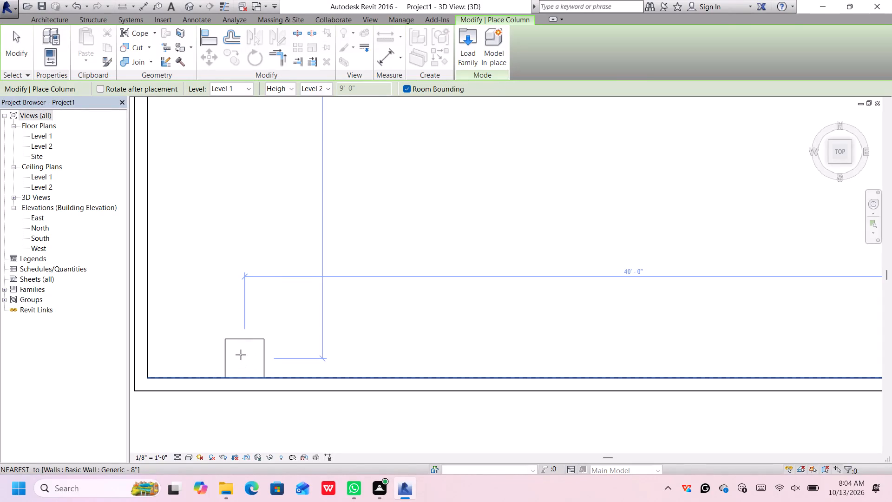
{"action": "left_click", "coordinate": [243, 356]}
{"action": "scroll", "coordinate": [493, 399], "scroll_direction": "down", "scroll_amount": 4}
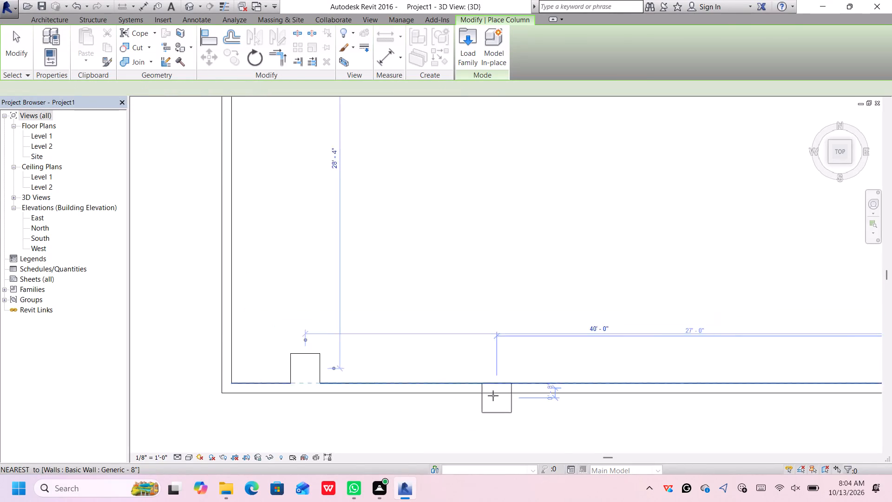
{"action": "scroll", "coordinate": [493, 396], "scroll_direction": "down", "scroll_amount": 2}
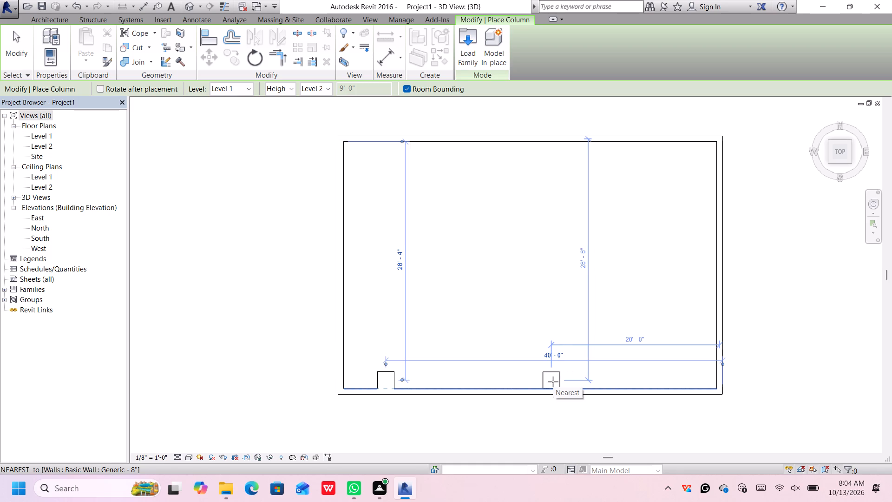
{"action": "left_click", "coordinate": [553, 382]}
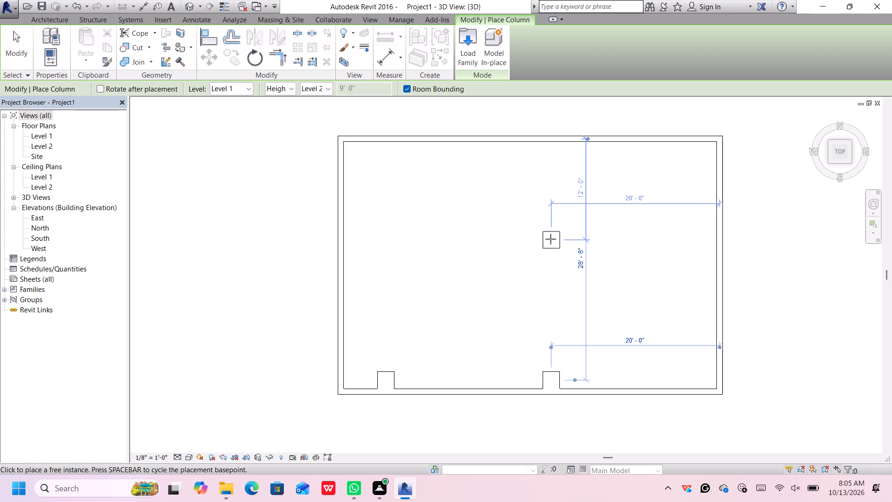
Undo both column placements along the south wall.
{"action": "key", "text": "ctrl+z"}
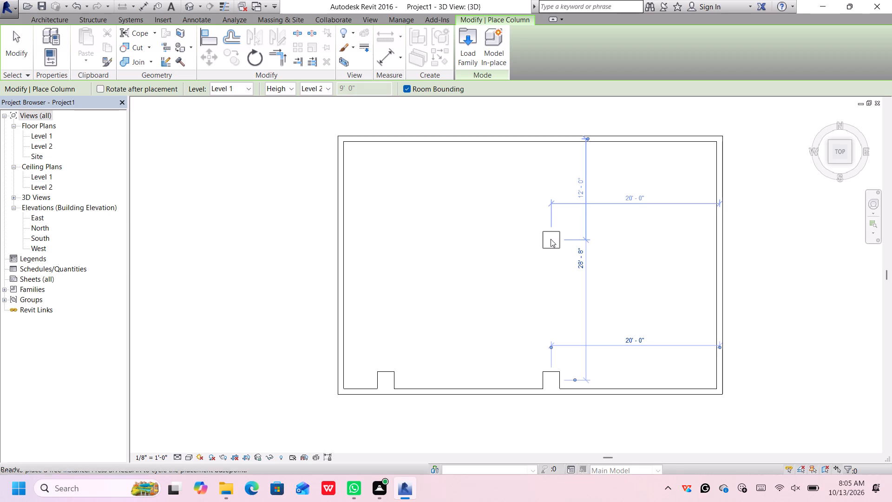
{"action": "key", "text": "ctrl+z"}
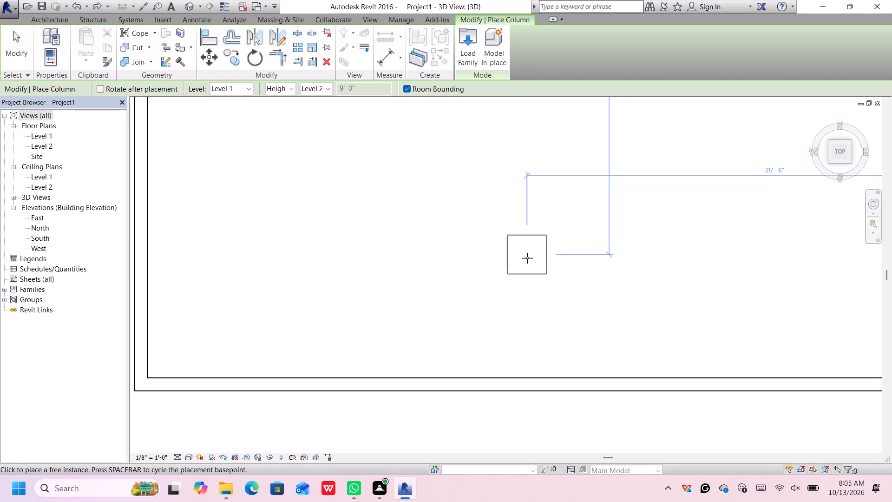
Load the Wood Timber Column family from the Columns folder for placement.
{"action": "scroll", "coordinate": [527, 258], "scroll_direction": "down", "scroll_amount": 4}
{"action": "left_click", "coordinate": [466, 42]}
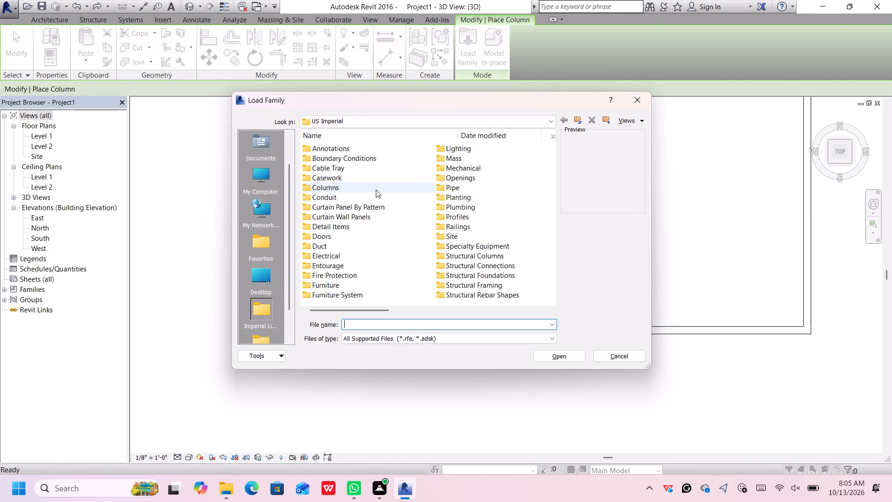
{"action": "double_click", "coordinate": [376, 190]}
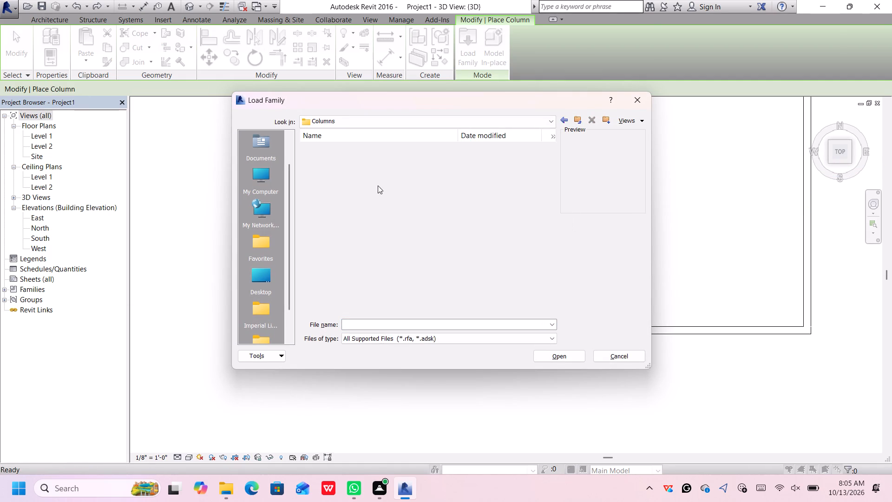
{"action": "left_click", "coordinate": [369, 206]}
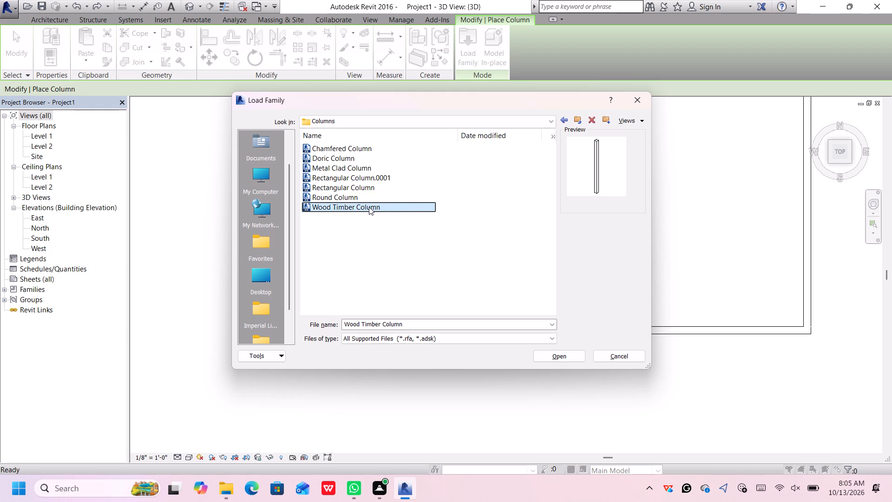
{"action": "left_click", "coordinate": [551, 354]}
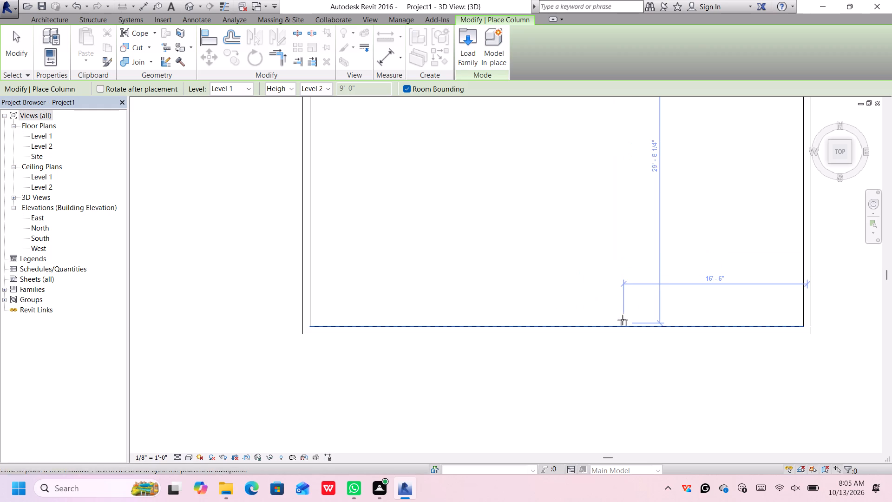
Load the Rectangular Column family from the Columns folder, overwriting the existing version without its parameter values.
{"action": "left_click", "coordinate": [464, 50]}
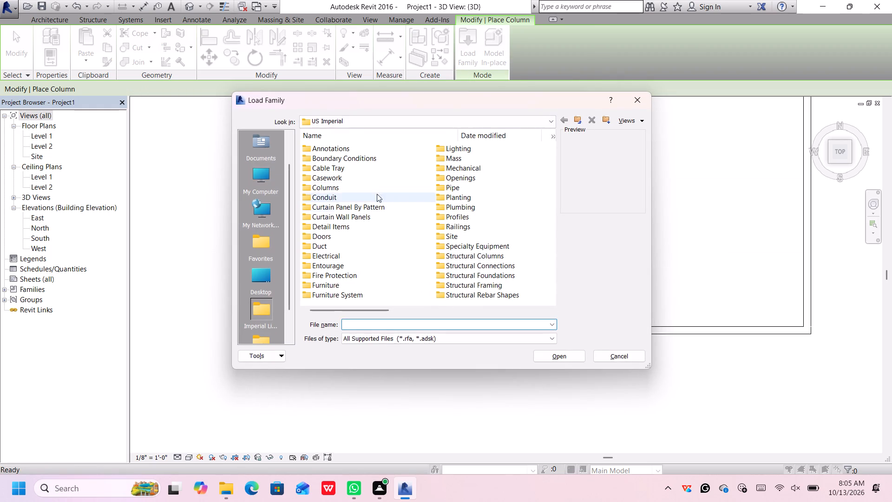
{"action": "double_click", "coordinate": [374, 188]}
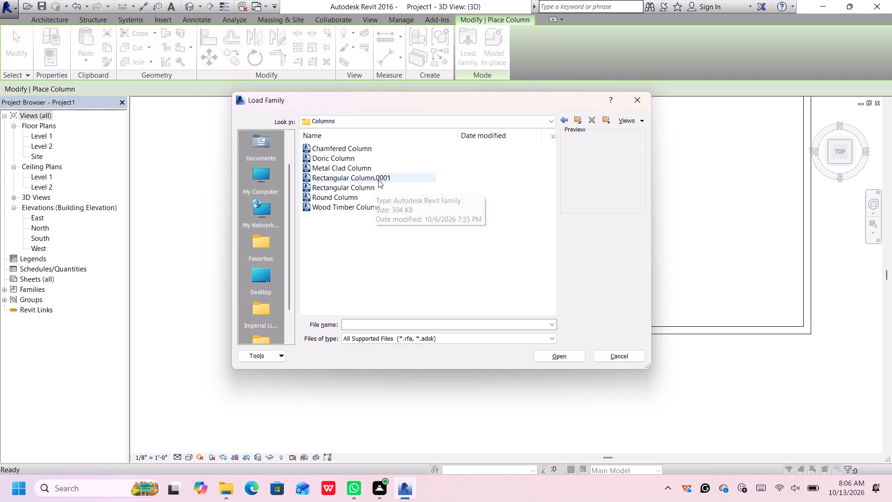
{"action": "left_click", "coordinate": [374, 181]}
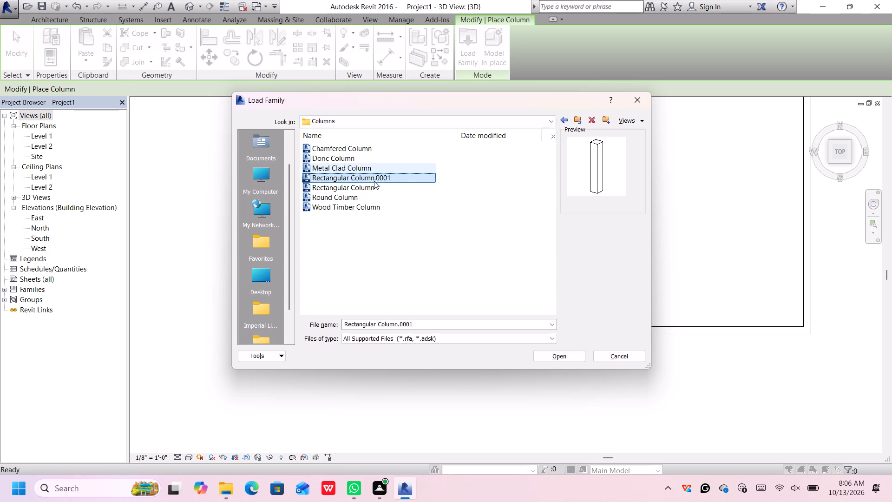
{"action": "left_click", "coordinate": [364, 180]}
{"action": "left_click", "coordinate": [357, 180]}
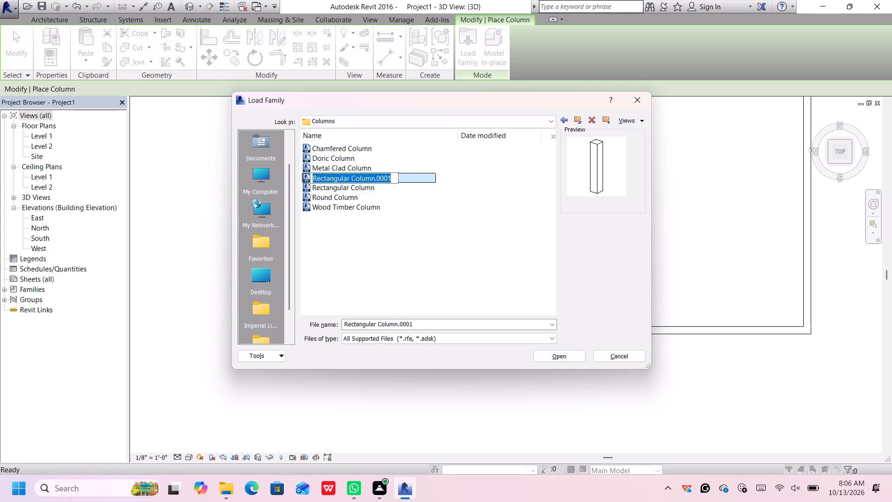
{"action": "left_click", "coordinate": [385, 189]}
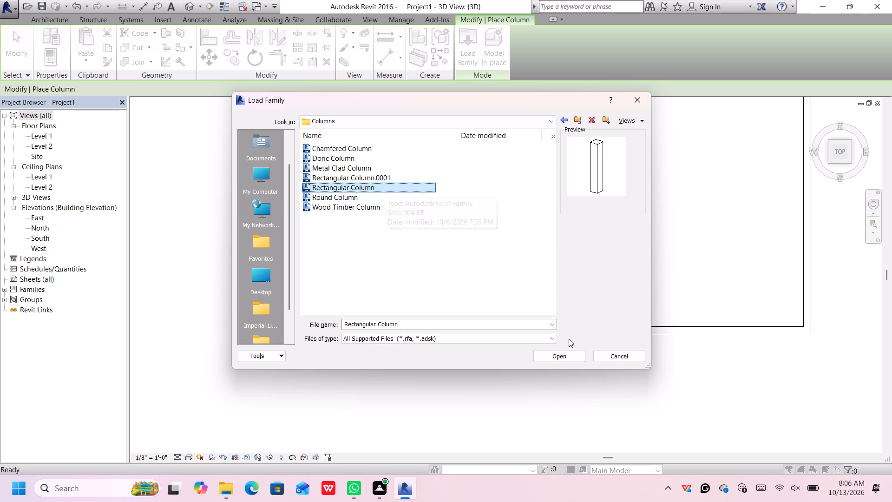
{"action": "left_click", "coordinate": [567, 352]}
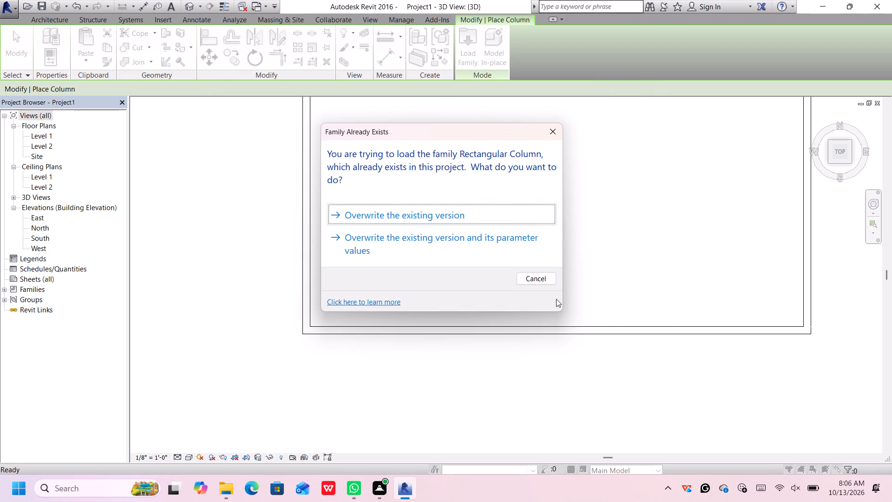
{"action": "left_click", "coordinate": [529, 219]}
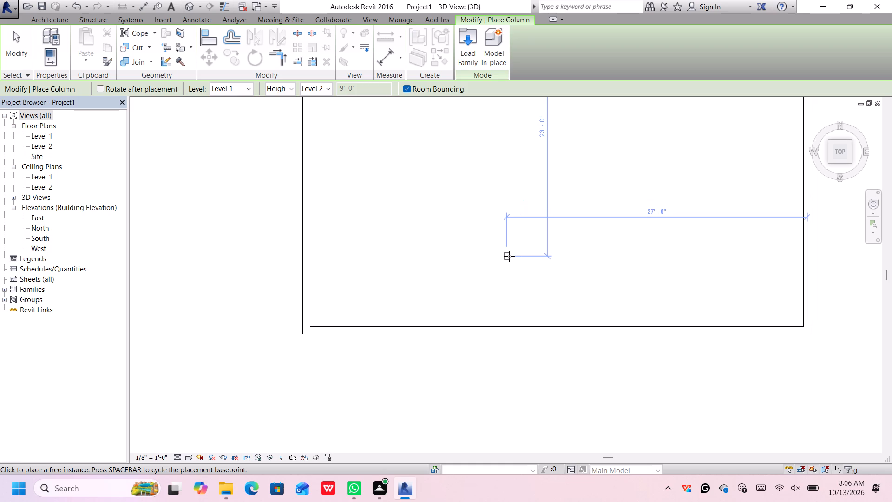
Rotate the rectangular column and place it inside the southwest corner, about 5' from the west wall and 26' from the north wall.
{"action": "key", "text": "space"}
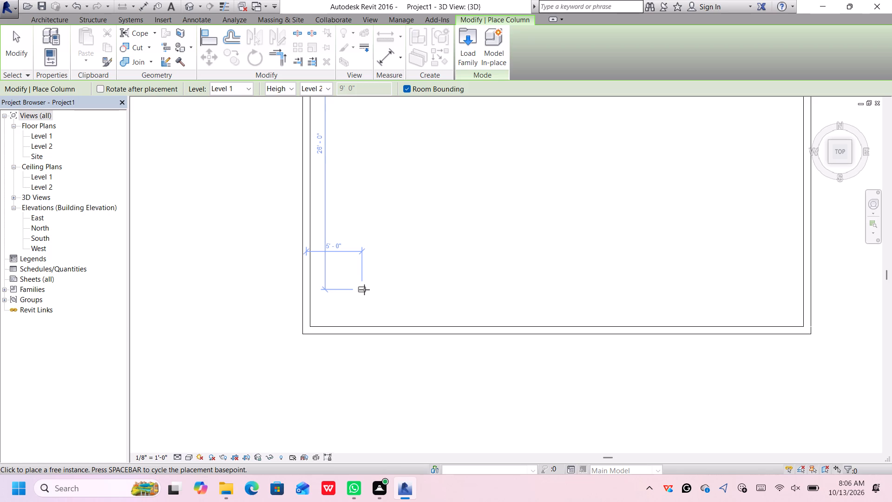
{"action": "left_click", "coordinate": [364, 290]}
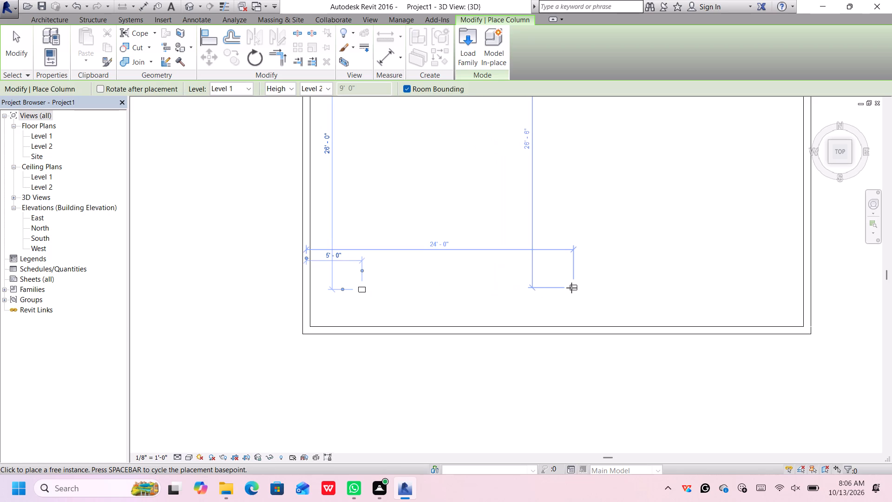
Place a rectangular column inside the south wall, about 24' from the west wall and 26' from the north wall.
{"action": "scroll", "coordinate": [571, 288], "scroll_direction": "down", "scroll_amount": 3}
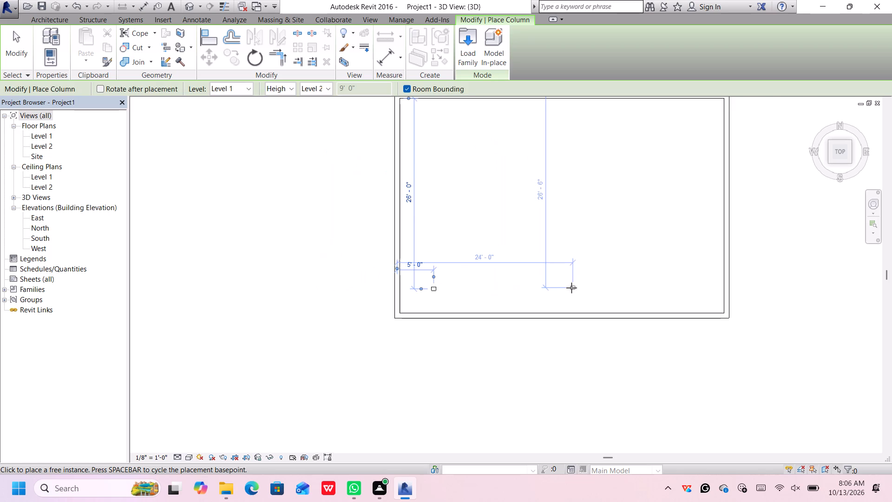
{"action": "scroll", "coordinate": [571, 288], "scroll_direction": "up", "scroll_amount": 1}
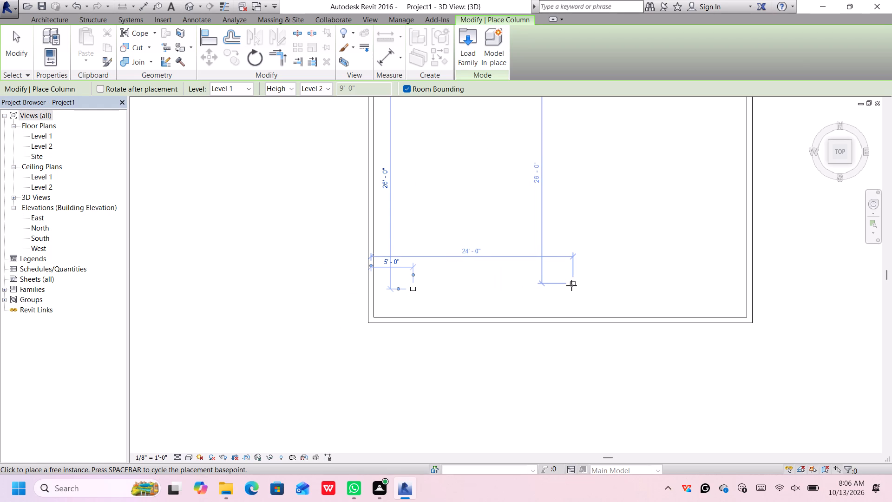
{"action": "left_click", "coordinate": [571, 285]}
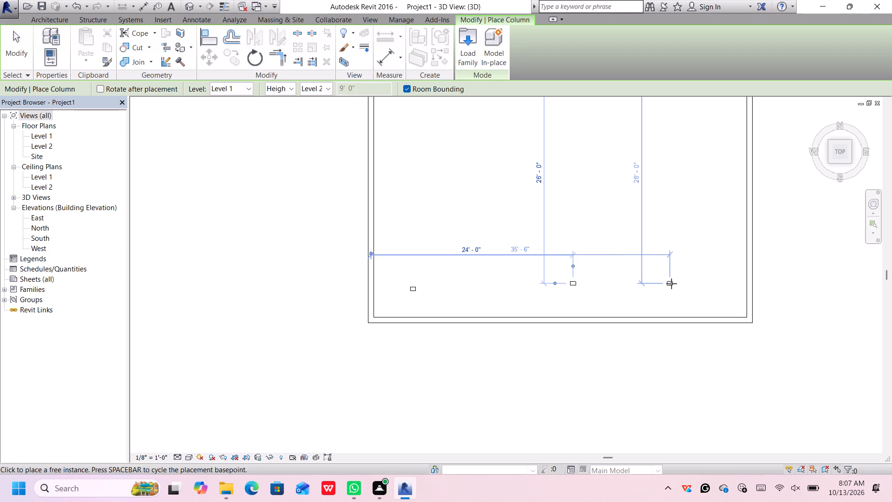
Place two middle-row columns: one about 24' from the west wall and 15' from the north, another about 5' and 14'-6".
{"action": "scroll", "coordinate": [671, 284], "scroll_direction": "down", "scroll_amount": 2}
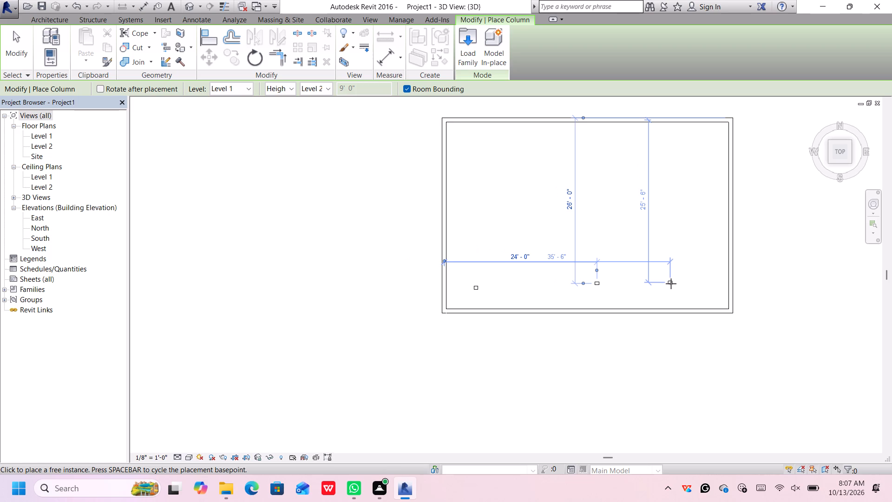
{"action": "scroll", "coordinate": [671, 284], "scroll_direction": "up", "scroll_amount": 1}
{"action": "scroll", "coordinate": [671, 284], "scroll_direction": "down", "scroll_amount": 1}
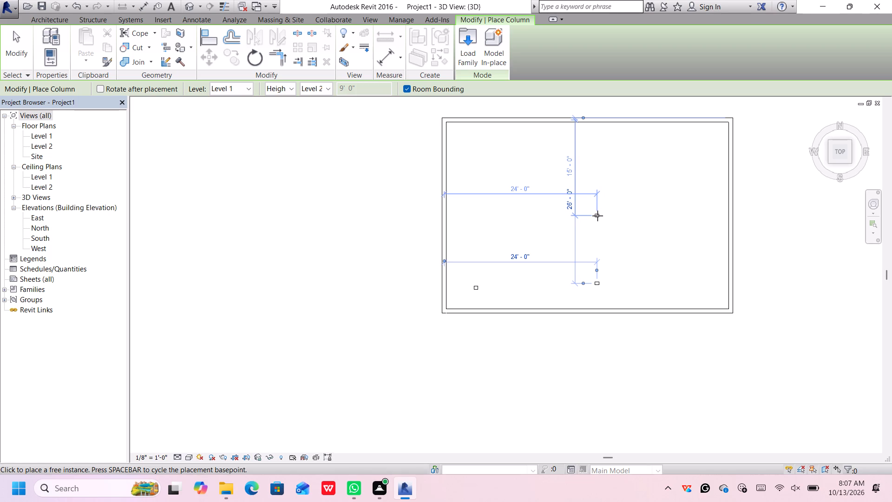
{"action": "left_click", "coordinate": [597, 216]}
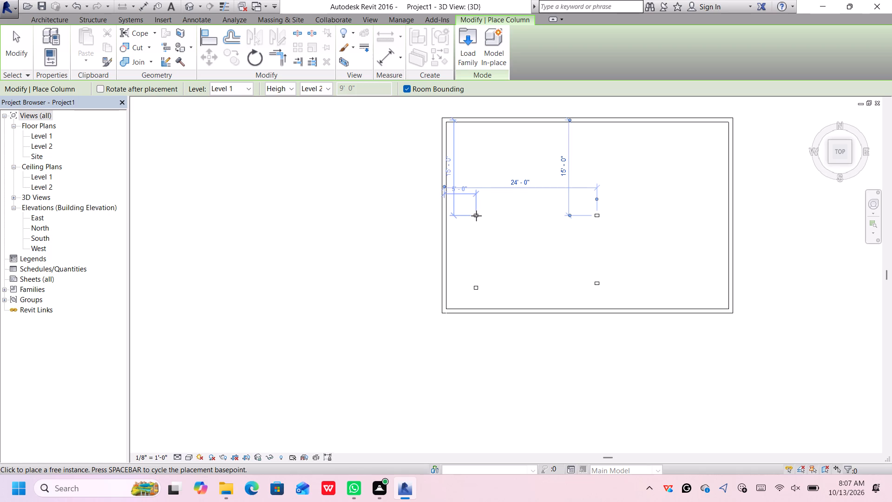
{"action": "scroll", "coordinate": [476, 216], "scroll_direction": "up", "scroll_amount": 3}
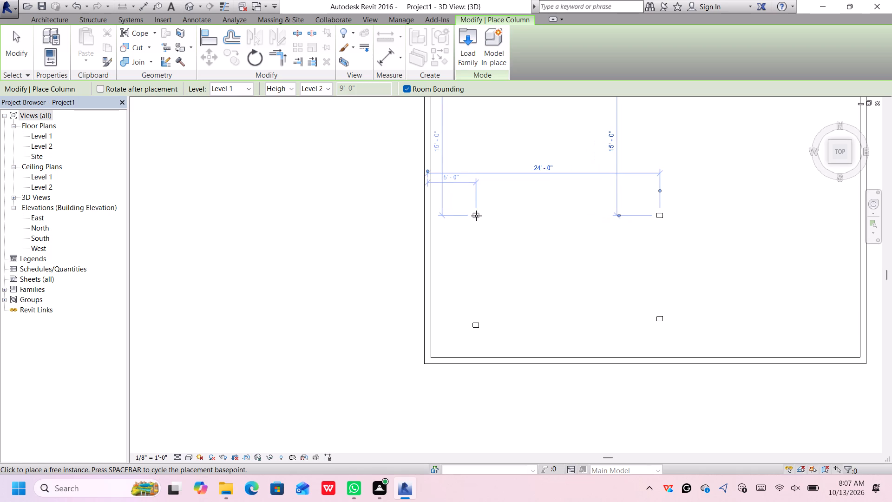
{"action": "left_click", "coordinate": [476, 216]}
Place two north-row columns about 5' from the north wall, at 5' and 24' from the west wall, and end column placement.
{"action": "scroll", "coordinate": [721, 236], "scroll_direction": "down", "scroll_amount": 2}
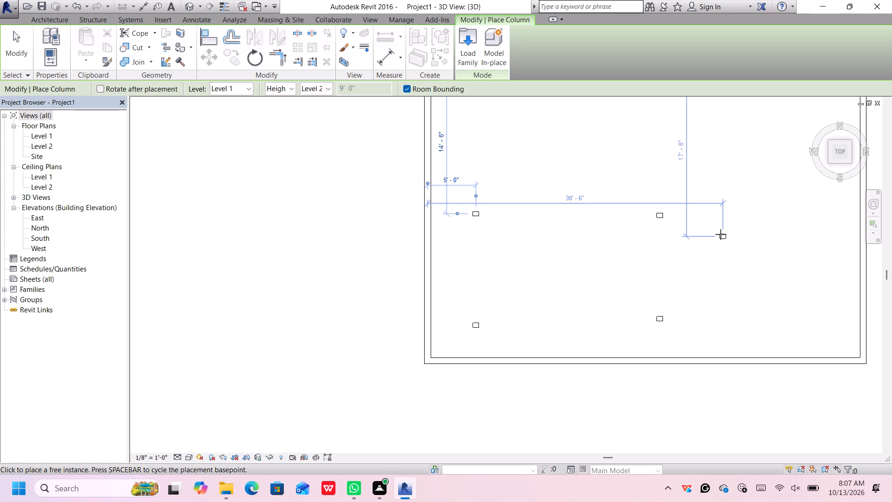
{"action": "scroll", "coordinate": [721, 234], "scroll_direction": "down", "scroll_amount": 2}
{"action": "scroll", "coordinate": [719, 230], "scroll_direction": "up", "scroll_amount": 2}
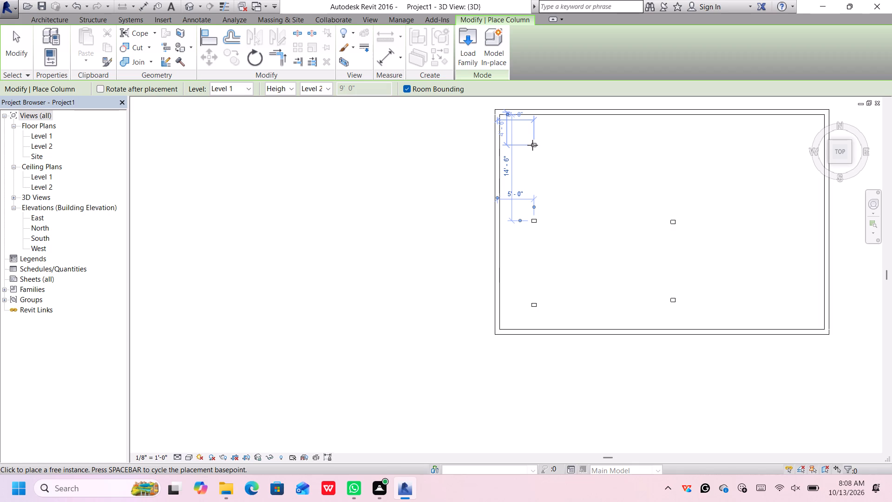
{"action": "scroll", "coordinate": [534, 146], "scroll_direction": "up", "scroll_amount": 2}
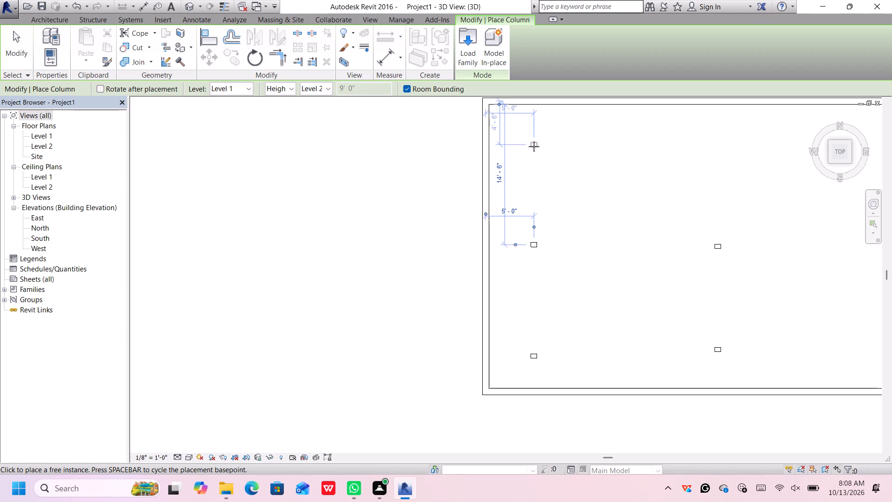
{"action": "middle_click_drag", "start_coordinate": [534, 148], "coordinate": [512, 187]}
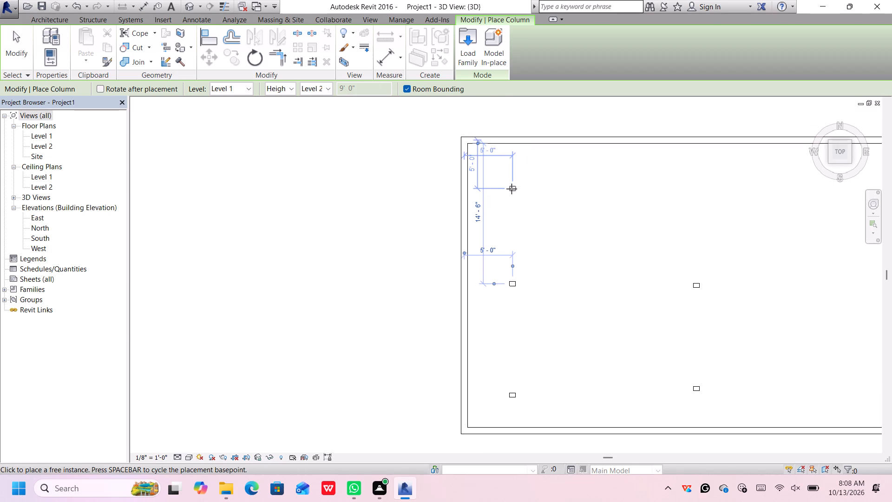
{"action": "left_click", "coordinate": [512, 189]}
{"action": "left_click", "coordinate": [695, 190]}
{"action": "scroll", "coordinate": [695, 308], "scroll_direction": "down", "scroll_amount": 6}
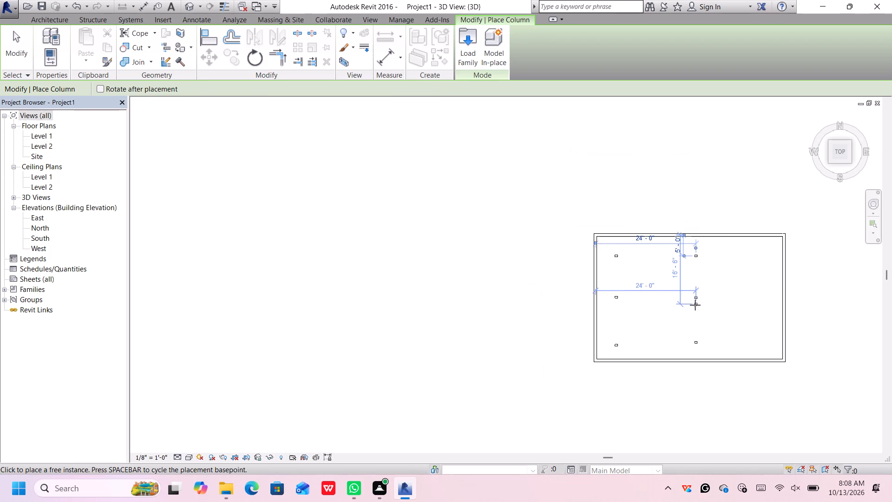
{"action": "scroll", "coordinate": [752, 311], "scroll_direction": "up", "scroll_amount": 5}
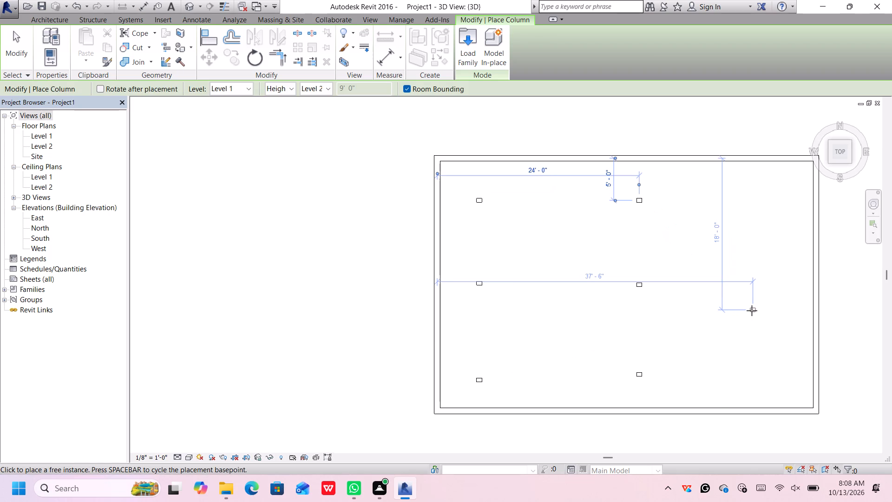
{"action": "key", "text": "space"}
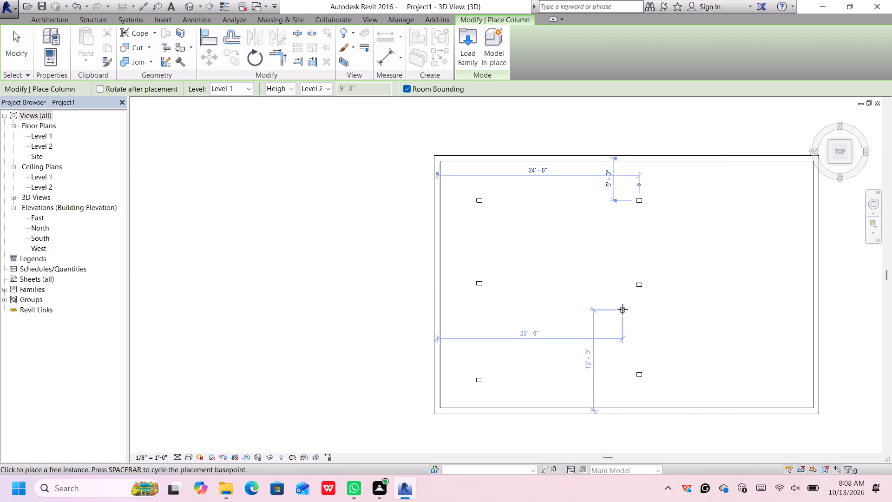
{"action": "key", "text": "Escape"}
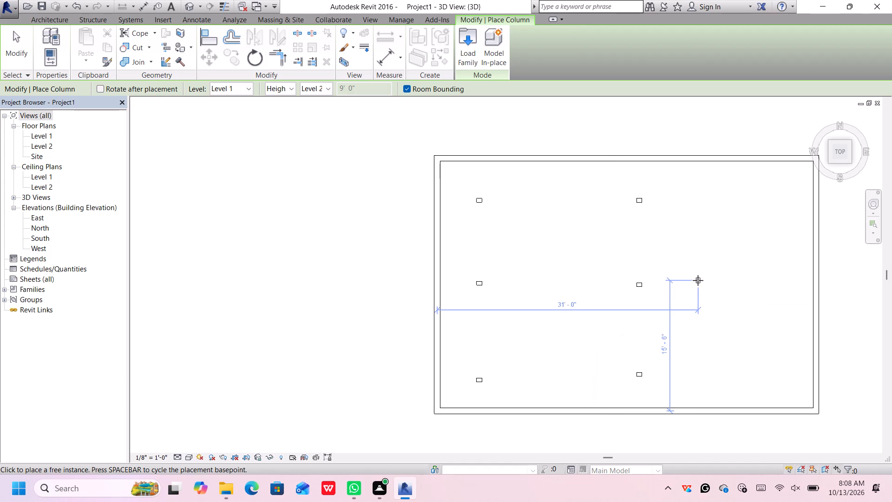
{"action": "key", "text": "space"}
{"action": "key", "text": "Escape"}
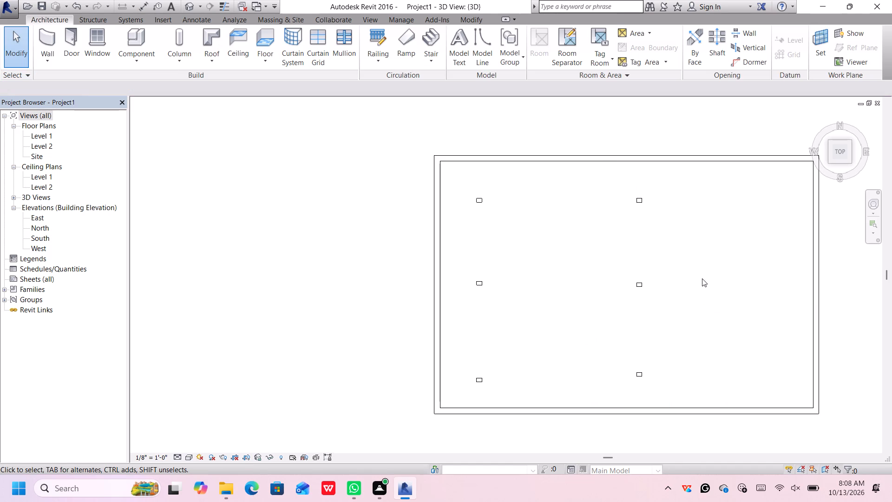
Create an architectural floor with a rectangular boundary of about 45'-8" by 30'-8" along the outer faces of the walls.
{"action": "middle_click_drag", "start_coordinate": [709, 273], "coordinate": [557, 239]}
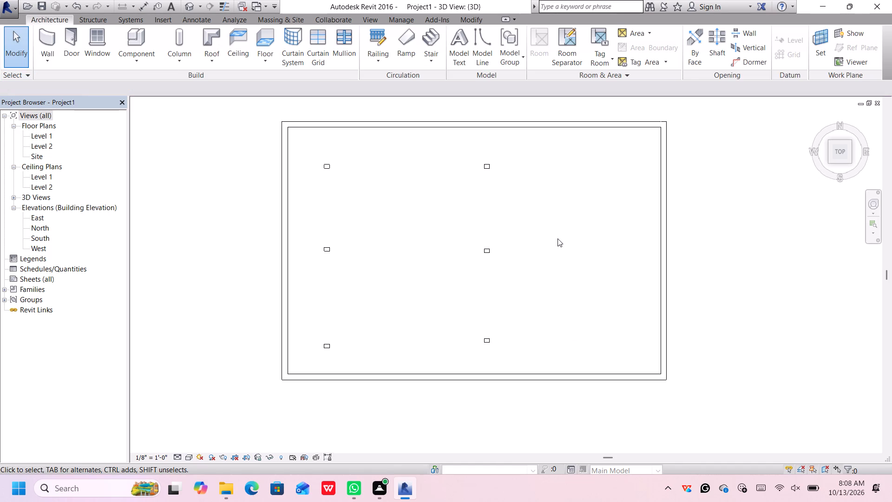
{"action": "left_click", "coordinate": [270, 64]}
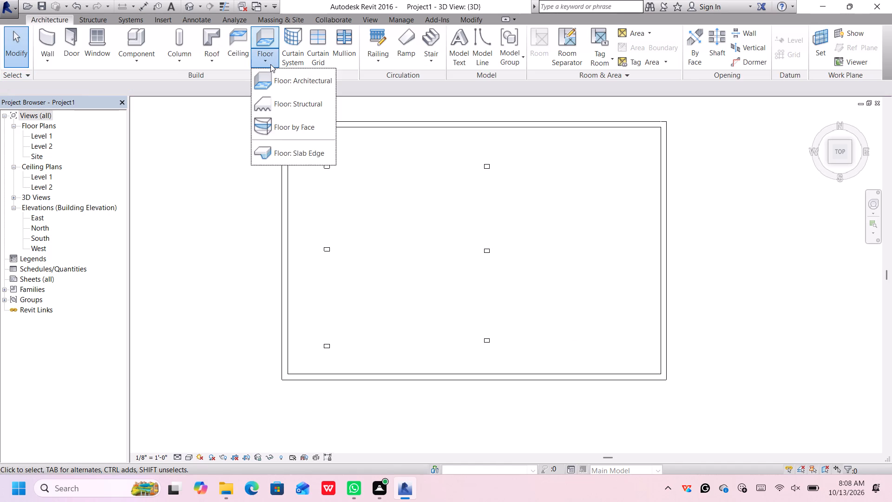
{"action": "left_click", "coordinate": [275, 79]}
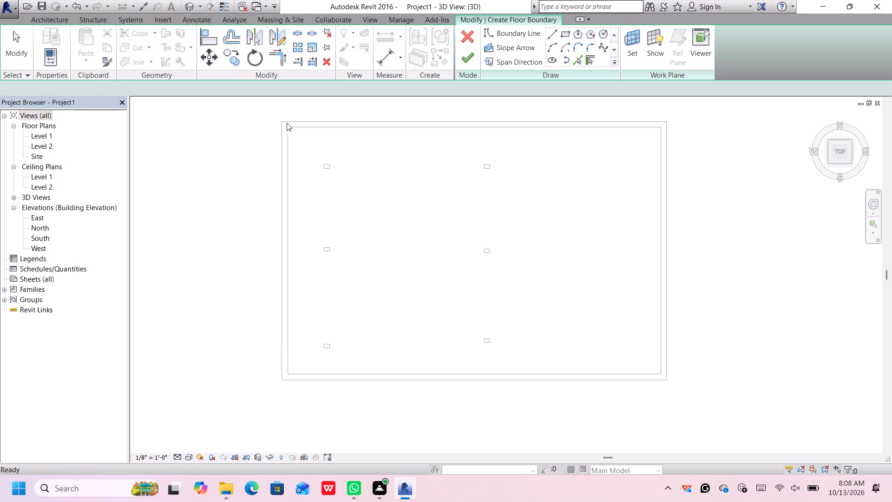
{"action": "left_click", "coordinate": [564, 35]}
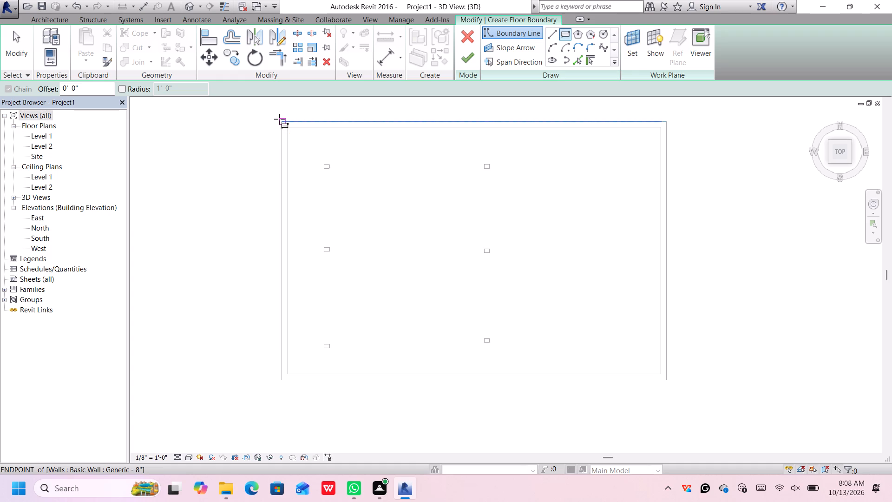
{"action": "scroll", "coordinate": [282, 121], "scroll_direction": "up", "scroll_amount": 4}
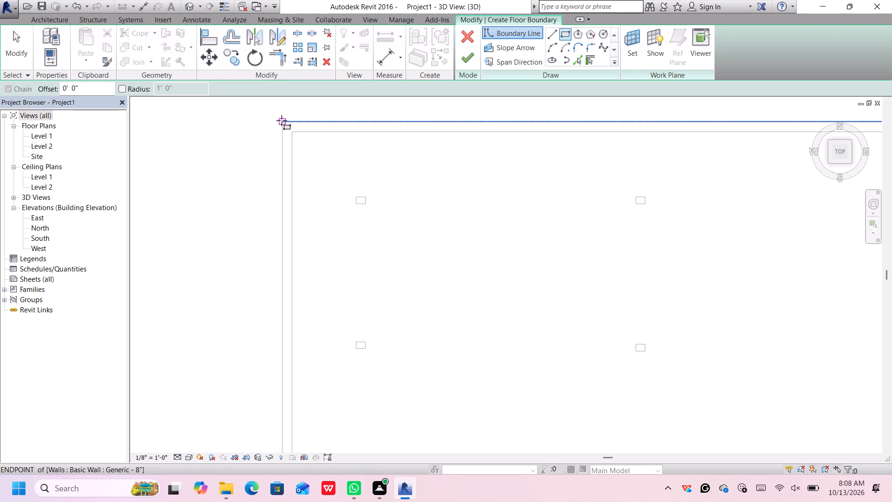
{"action": "left_click", "coordinate": [282, 120]}
{"action": "scroll", "coordinate": [412, 220], "scroll_direction": "down", "scroll_amount": 3}
{"action": "scroll", "coordinate": [412, 219], "scroll_direction": "up", "scroll_amount": 1}
{"action": "scroll", "coordinate": [412, 219], "scroll_direction": "down", "scroll_amount": 5}
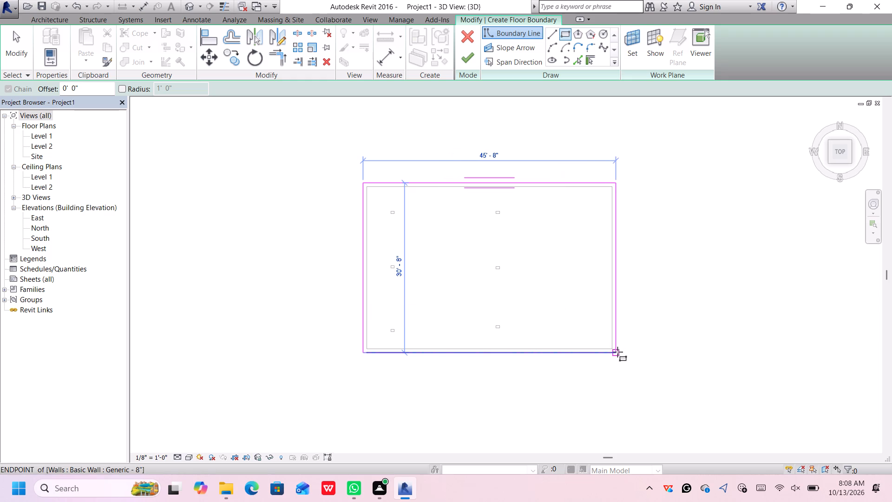
{"action": "left_click", "coordinate": [615, 352]}
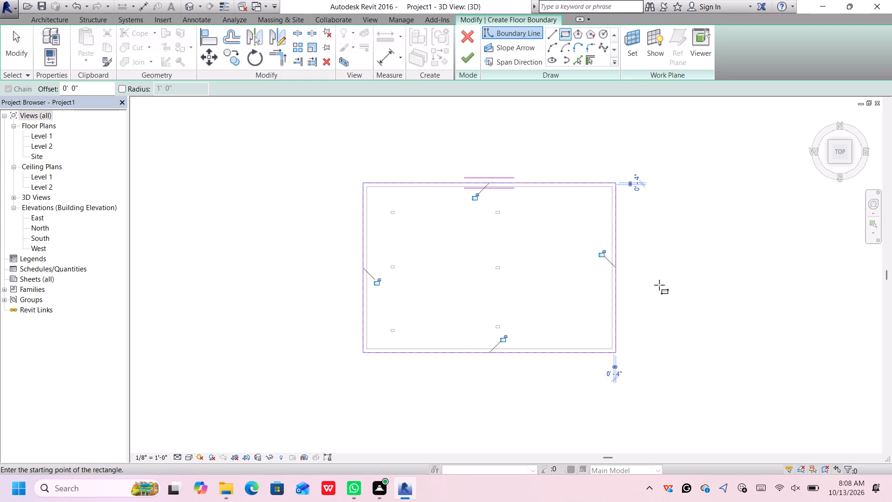
{"action": "middle_click_drag", "start_coordinate": [656, 285], "coordinate": [476, 273]}
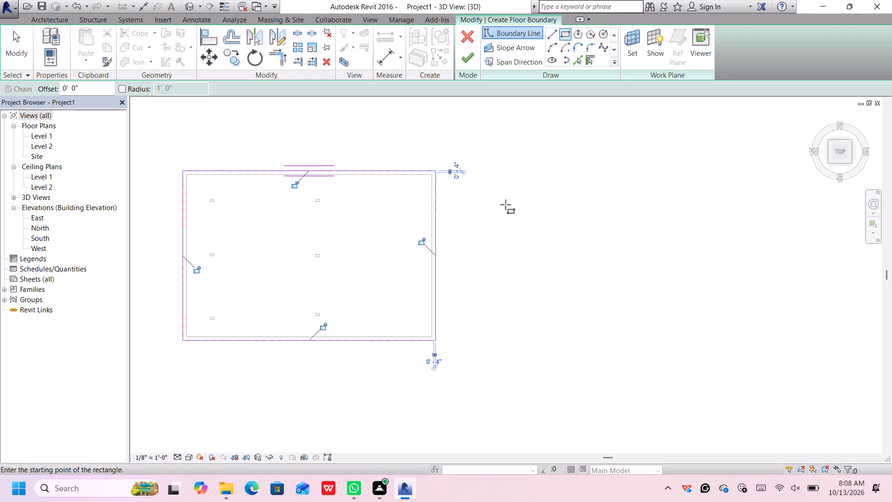
{"action": "left_click", "coordinate": [470, 56]}
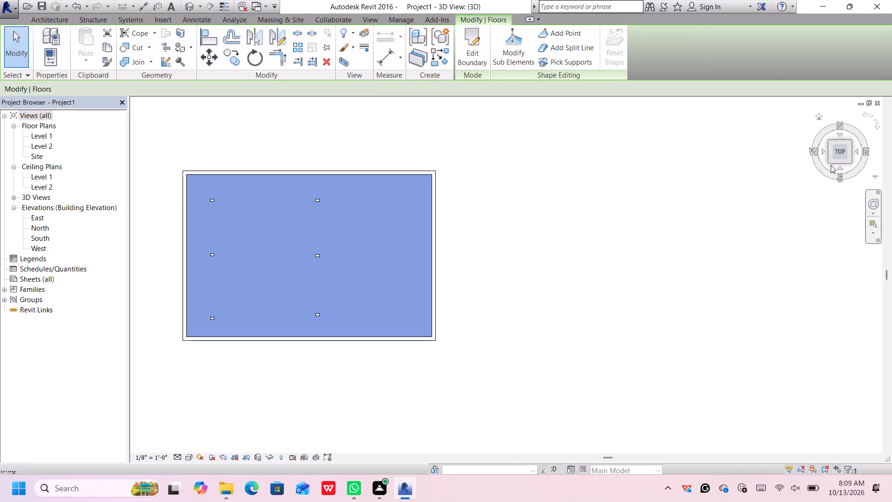
In an isometric view, nudge the east wall inward until it is 40' from the west wall.
{"action": "left_click", "coordinate": [831, 161]}
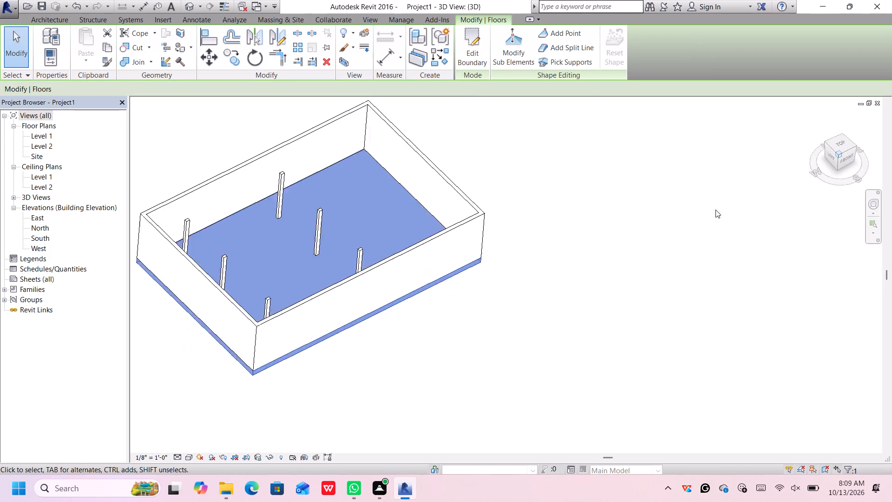
{"action": "middle_click_drag", "start_coordinate": [645, 211], "coordinate": [582, 206]}
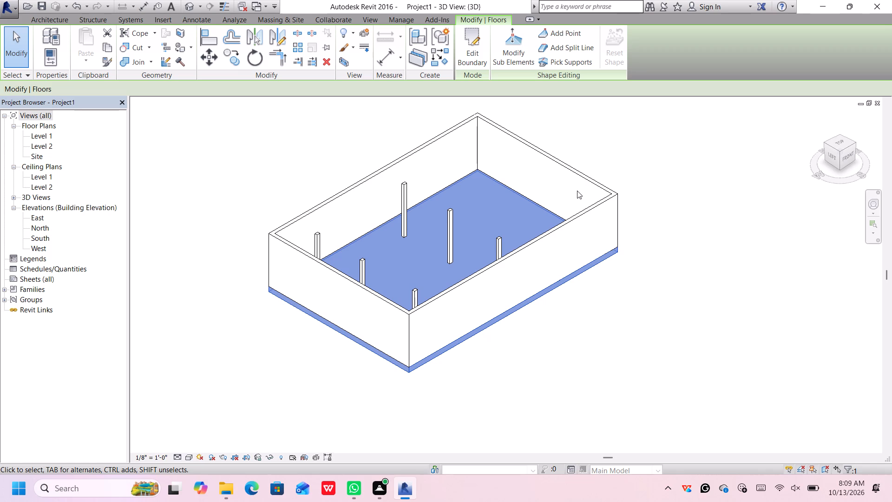
{"action": "left_click", "coordinate": [578, 175]}
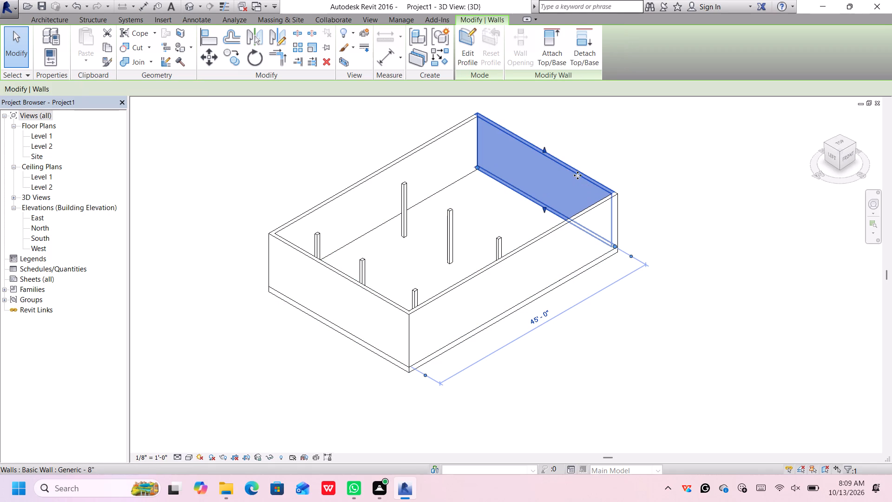
{"action": "key", "text": "Left"}
{"action": "key", "text": "Left"}
{"action": "key", "text": "Left"}
{"action": "key", "text": "Left"}
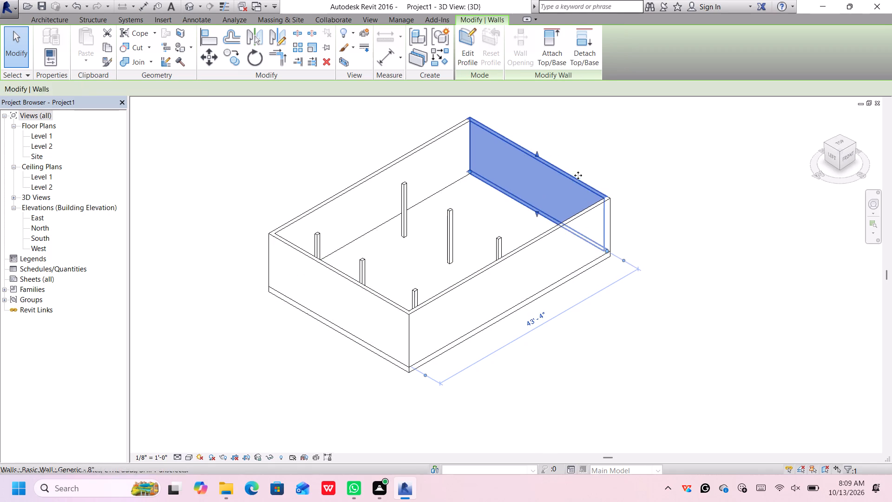
{"action": "key", "text": "Left"}
{"action": "key", "text": "Left"}
{"action": "key", "text": "Left"}
{"action": "key", "text": "Left"}
{"action": "key", "text": "Left"}
{"action": "key", "text": "Left"}
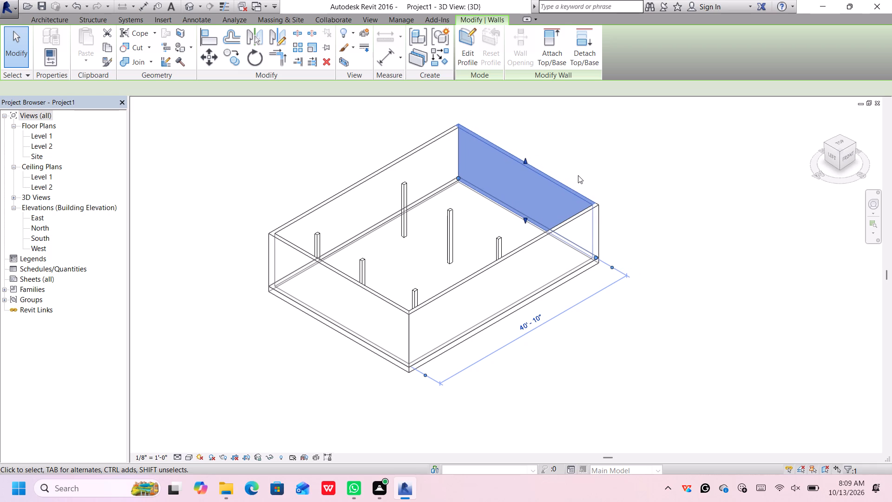
{"action": "key", "text": "Left"}
{"action": "key", "text": "Left"}
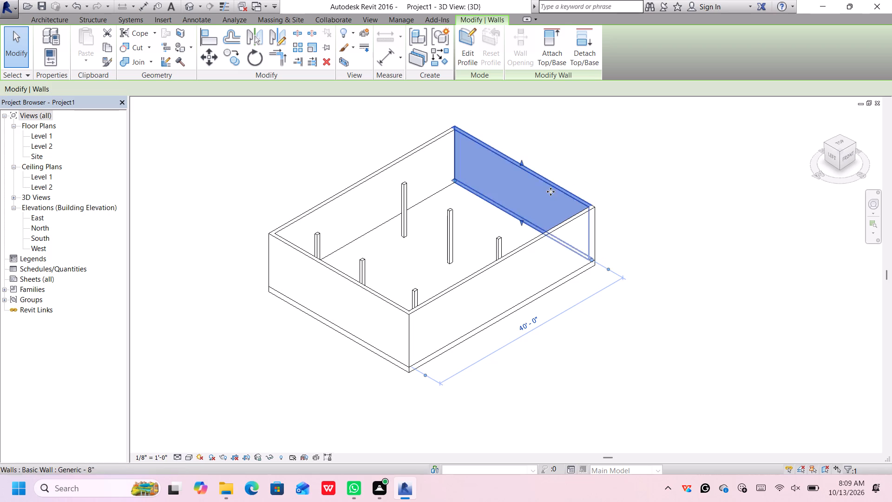
Delete the north outer wall.
{"action": "left_click", "coordinate": [326, 210]}
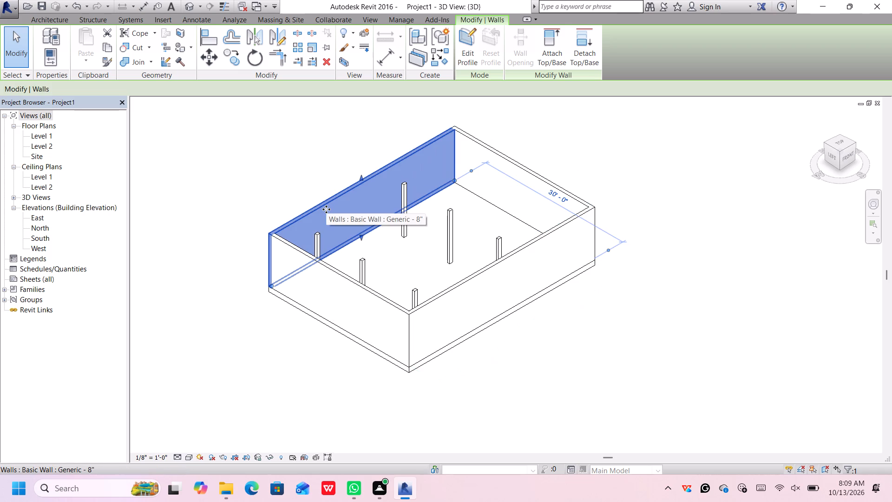
{"action": "key", "text": "Delete"}
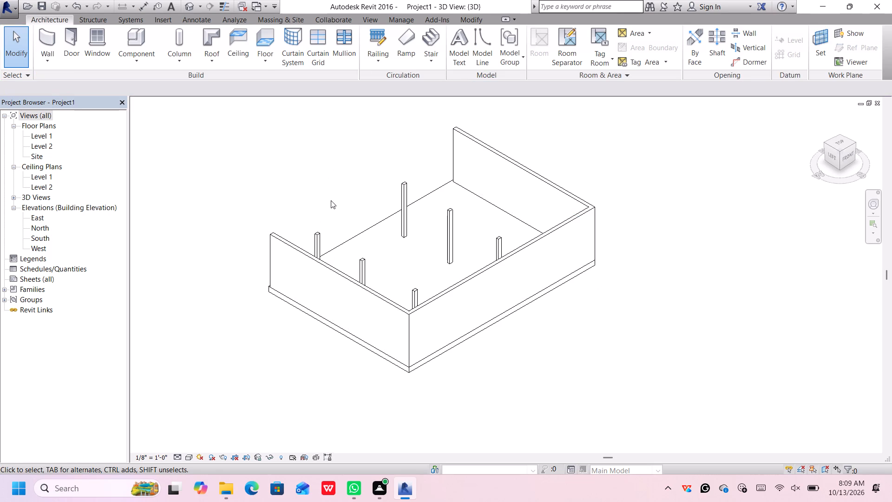
Select the west outer wall.
{"action": "left_click", "coordinate": [336, 277]}
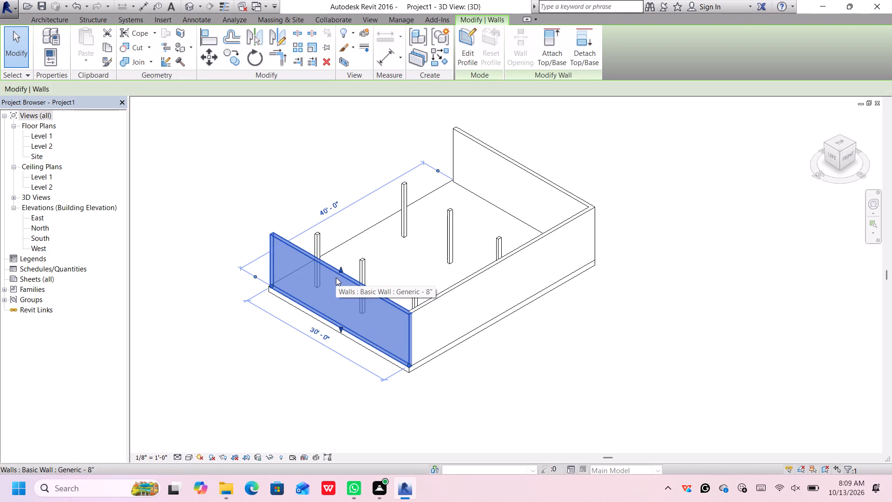
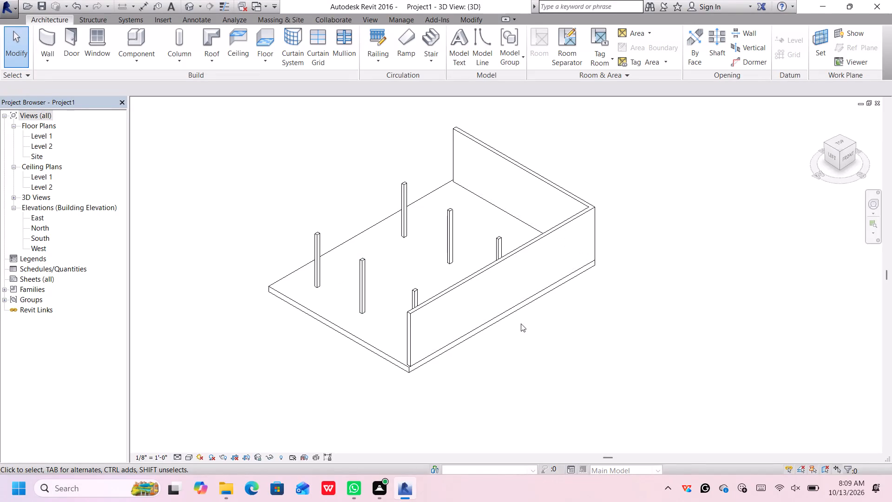
Delete the south outer wall.
{"action": "left_click", "coordinate": [504, 261]}
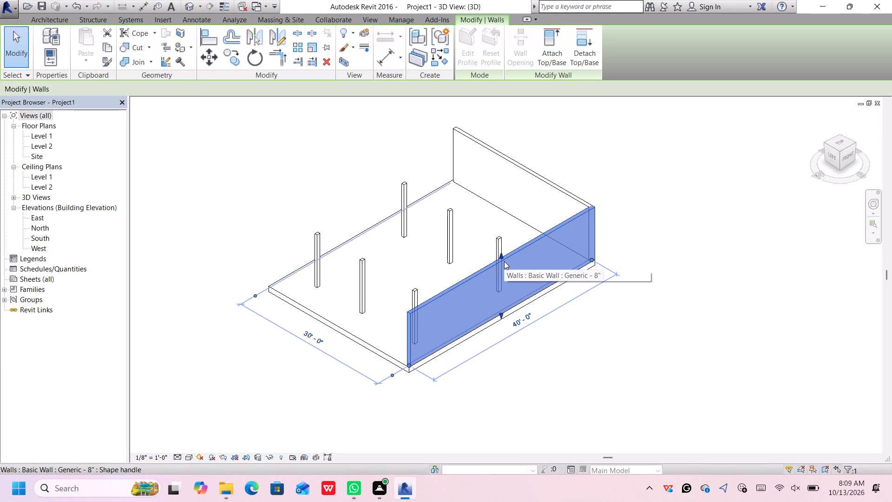
{"action": "key", "text": "Delete"}
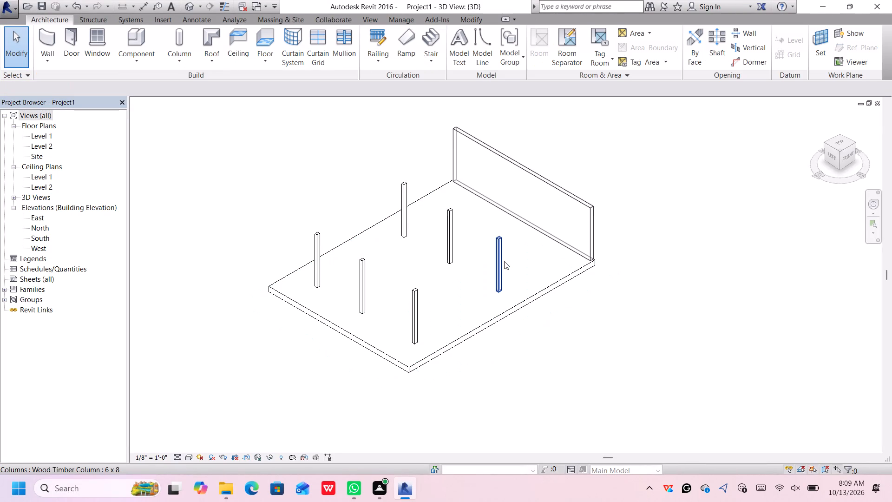
In the top view, draw a 7'-0" wall westward from the floor's northeast corner along its north edge.
{"action": "middle_click_drag", "start_coordinate": [652, 276], "coordinate": [651, 277]}
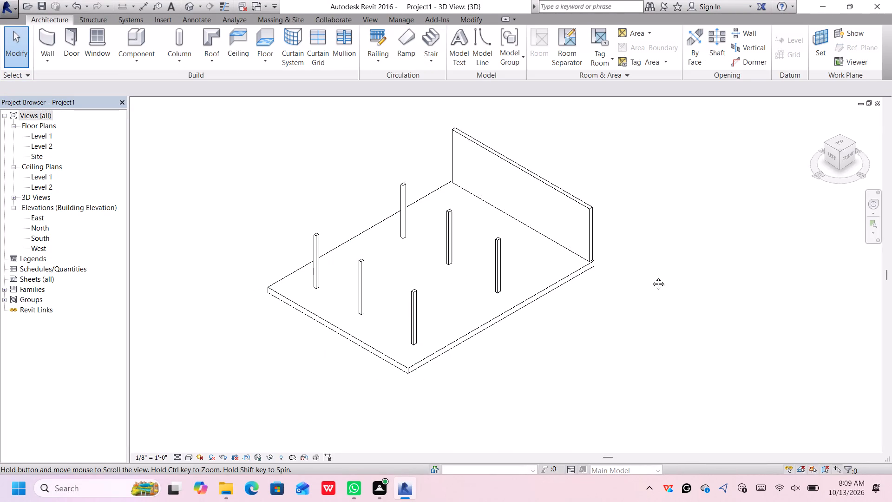
{"action": "middle_click_drag", "start_coordinate": [651, 277], "coordinate": [562, 336]}
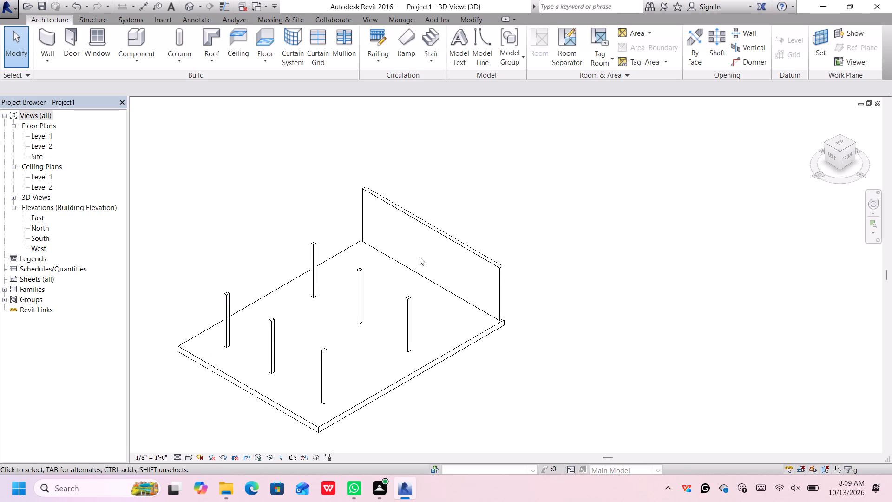
{"action": "left_click", "coordinate": [46, 41]}
{"action": "scroll", "coordinate": [359, 237], "scroll_direction": "up", "scroll_amount": 4}
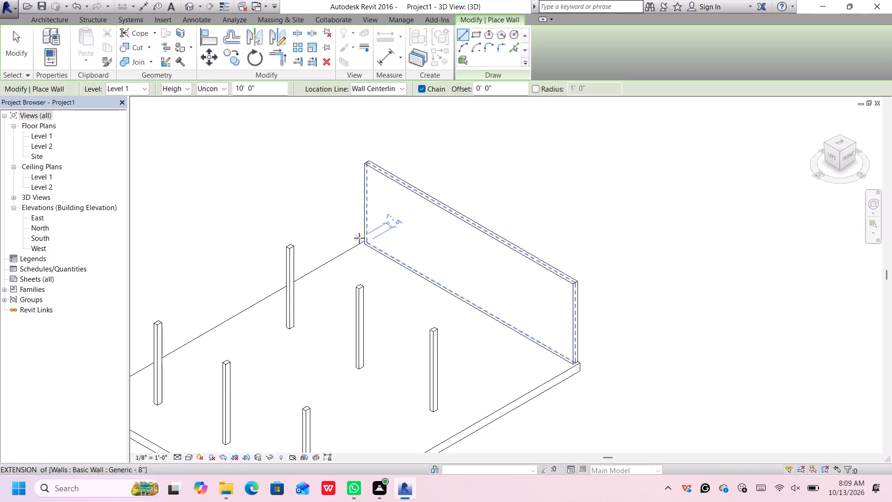
{"action": "scroll", "coordinate": [359, 238], "scroll_direction": "up", "scroll_amount": 7}
{"action": "middle_click_drag", "start_coordinate": [373, 252], "coordinate": [374, 253]}
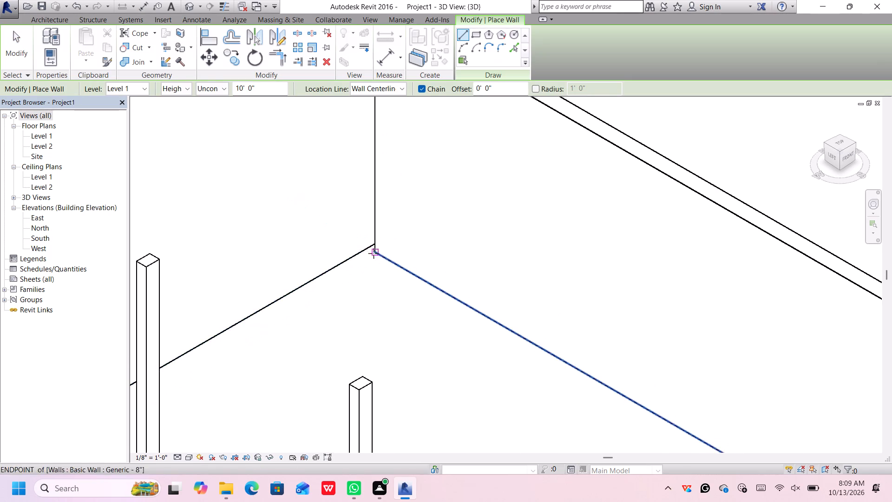
{"action": "middle_click_drag", "start_coordinate": [374, 253], "coordinate": [393, 286]}
{"action": "left_click", "coordinate": [846, 139]}
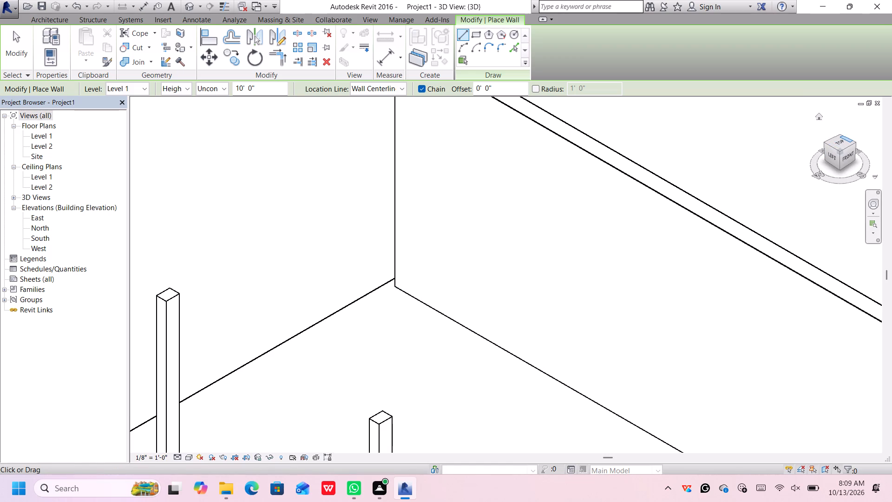
{"action": "left_click", "coordinate": [838, 142]}
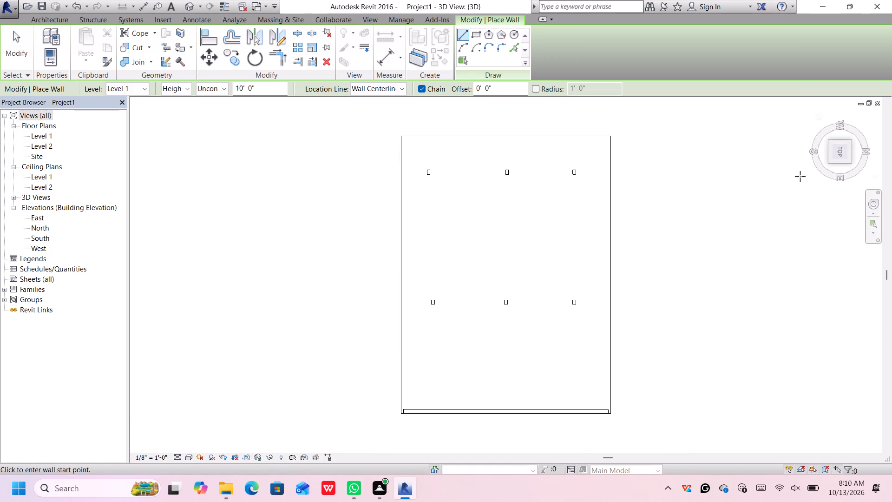
{"action": "left_click", "coordinate": [829, 162]}
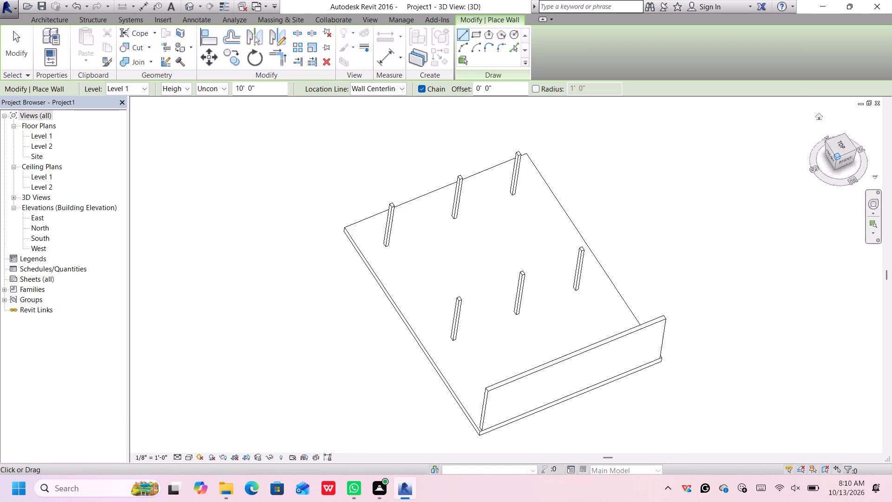
{"action": "left_click", "coordinate": [826, 143]}
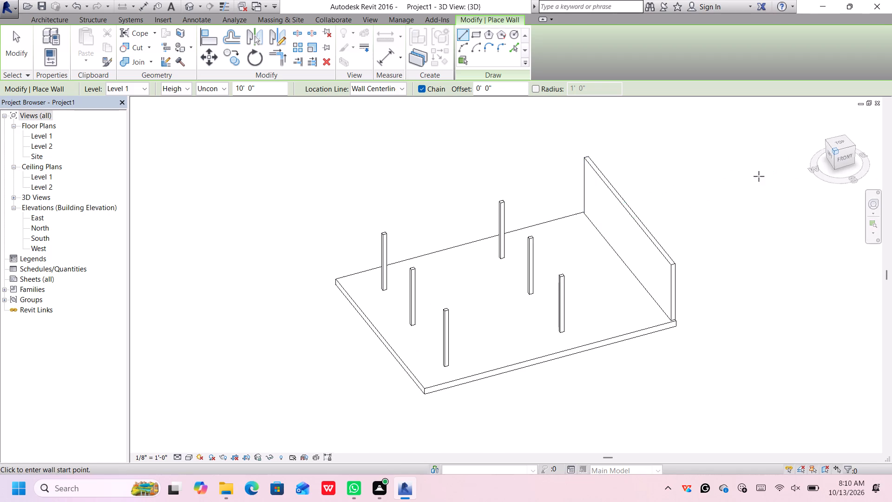
{"action": "left_click", "coordinate": [846, 143]}
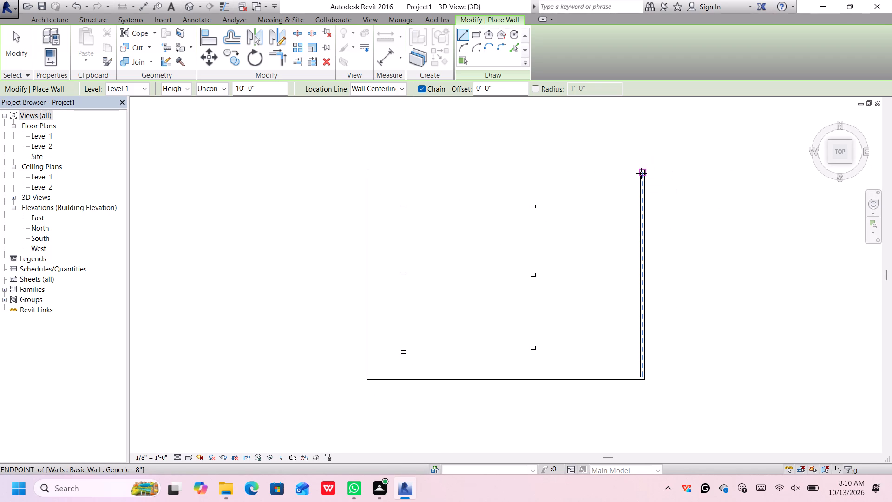
{"action": "scroll", "coordinate": [641, 172], "scroll_direction": "up", "scroll_amount": 12}
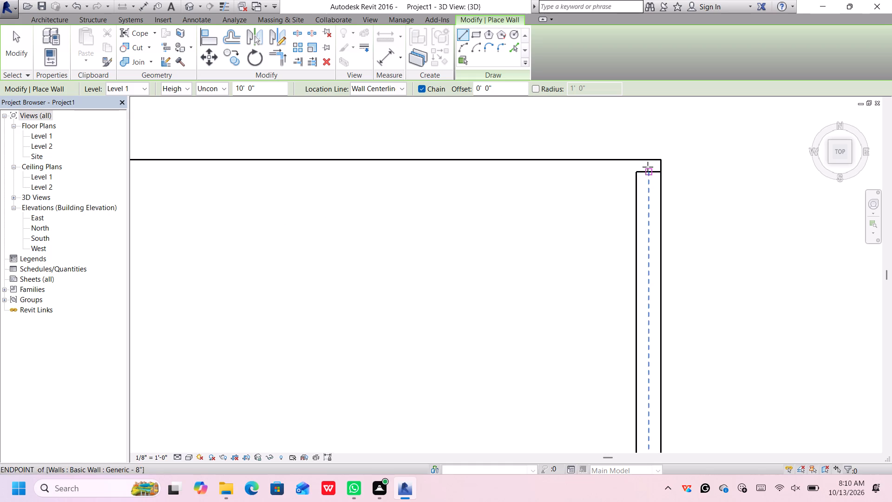
{"action": "left_click", "coordinate": [646, 169]}
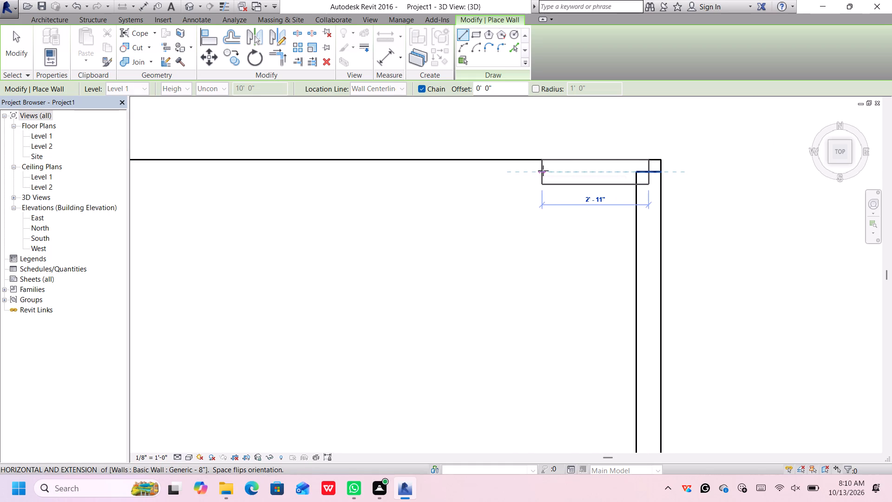
{"action": "key", "text": "Escape"}
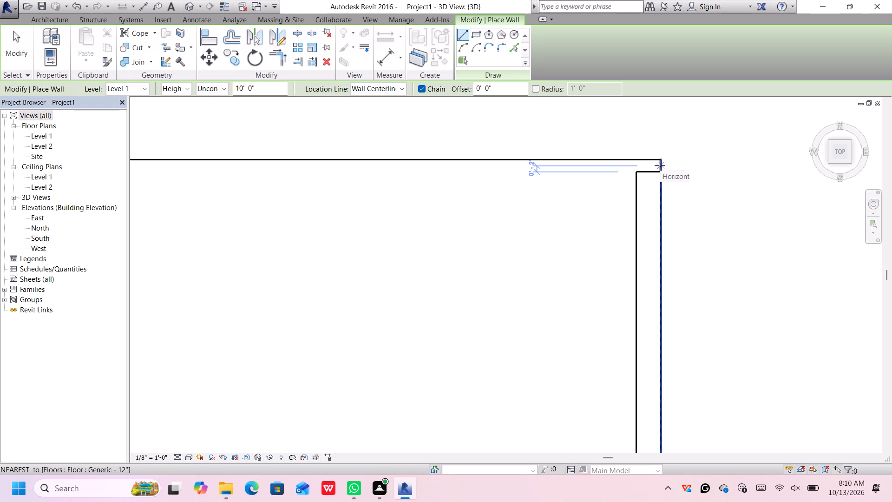
{"action": "left_click", "coordinate": [660, 169]}
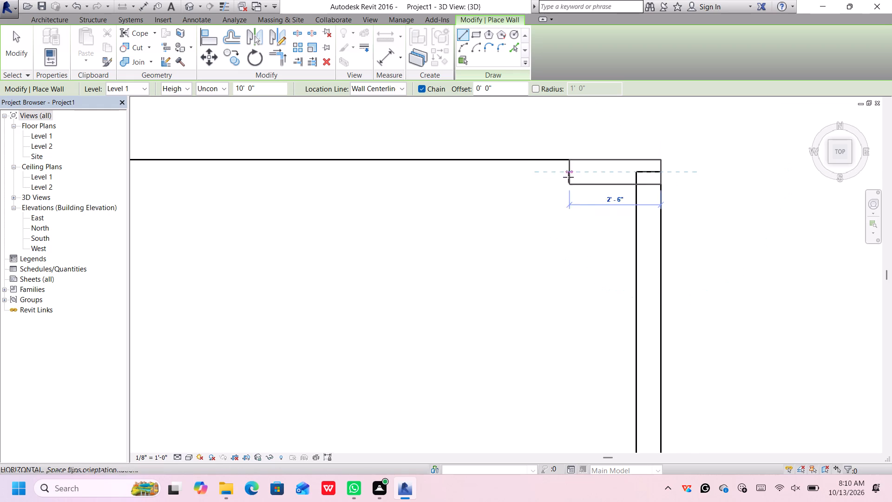
{"action": "scroll", "coordinate": [512, 168], "scroll_direction": "down", "scroll_amount": 6}
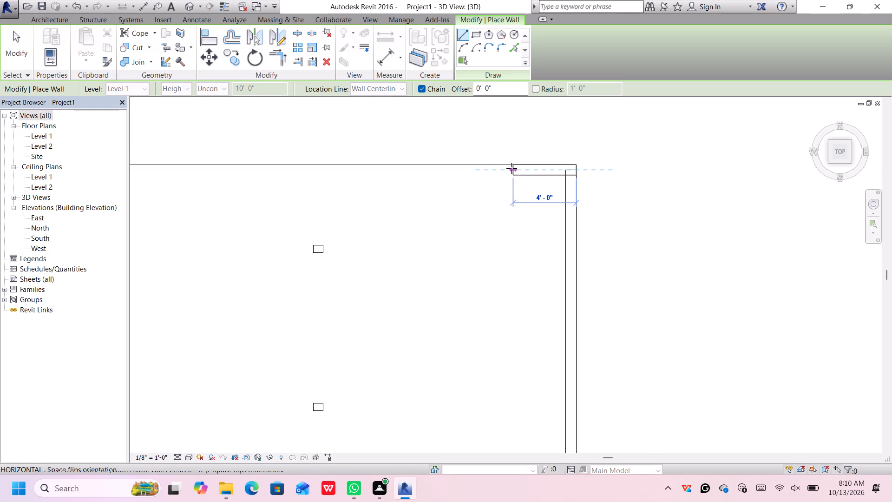
{"action": "scroll", "coordinate": [512, 168], "scroll_direction": "down", "scroll_amount": 6}
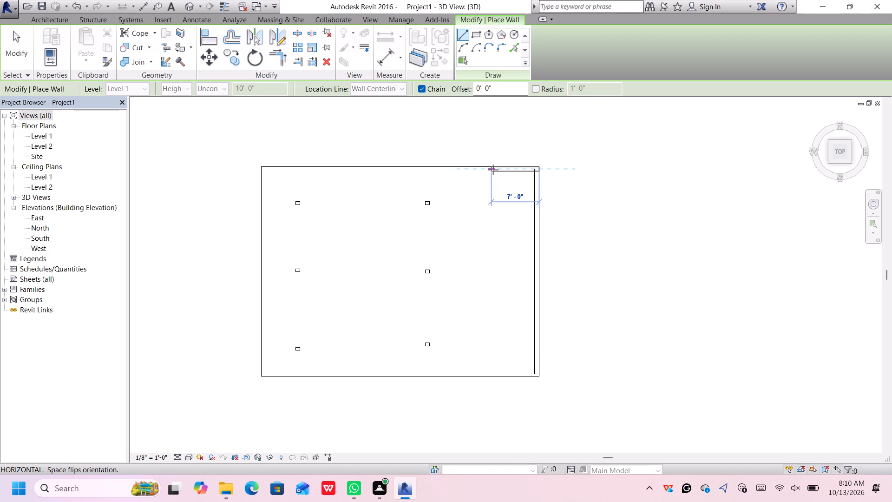
{"action": "left_click", "coordinate": [493, 170]}
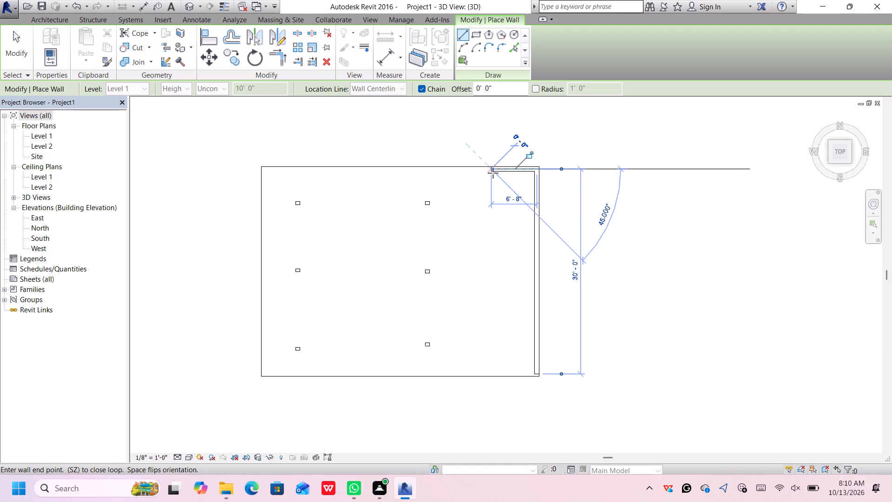
Continue the wall chain 30'-4" south to the floor's south edge and 6'-8" east to the east wall's south end.
{"action": "left_click", "coordinate": [491, 373]}
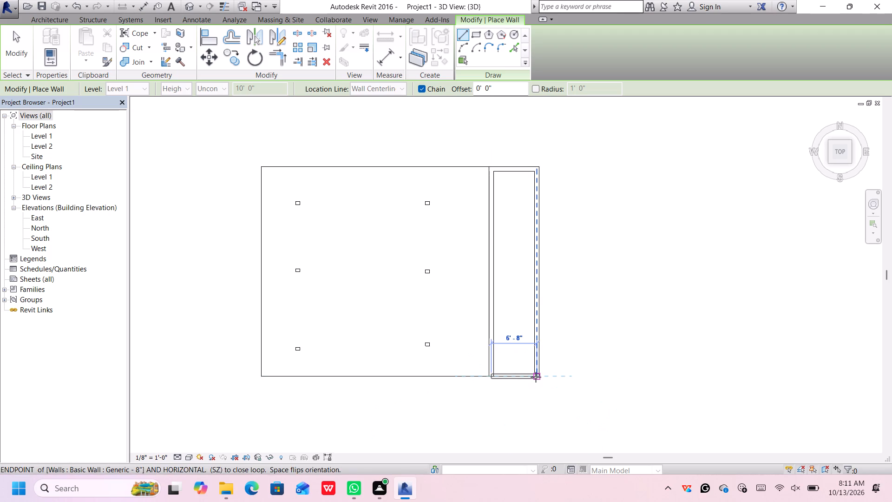
{"action": "left_click", "coordinate": [536, 377]}
{"action": "scroll", "coordinate": [524, 390], "scroll_direction": "up", "scroll_amount": 4}
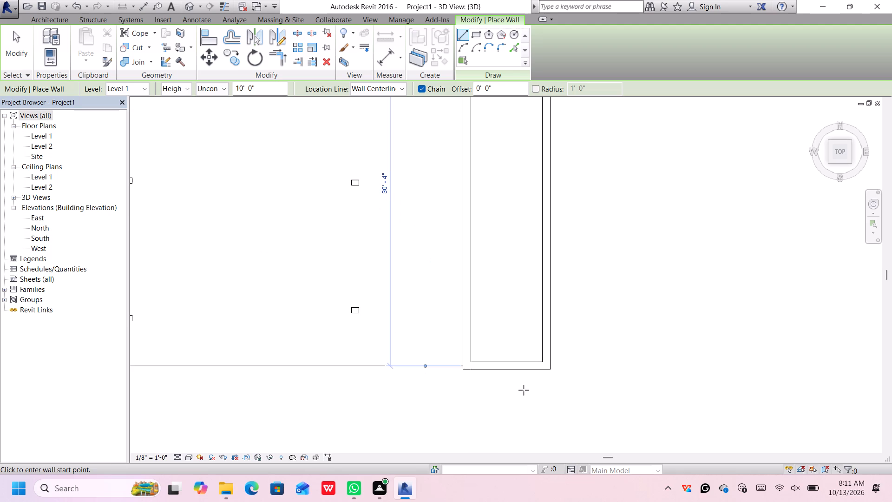
{"action": "key", "text": "space"}
{"action": "key", "text": "Escape"}
{"action": "key", "text": "Escape"}
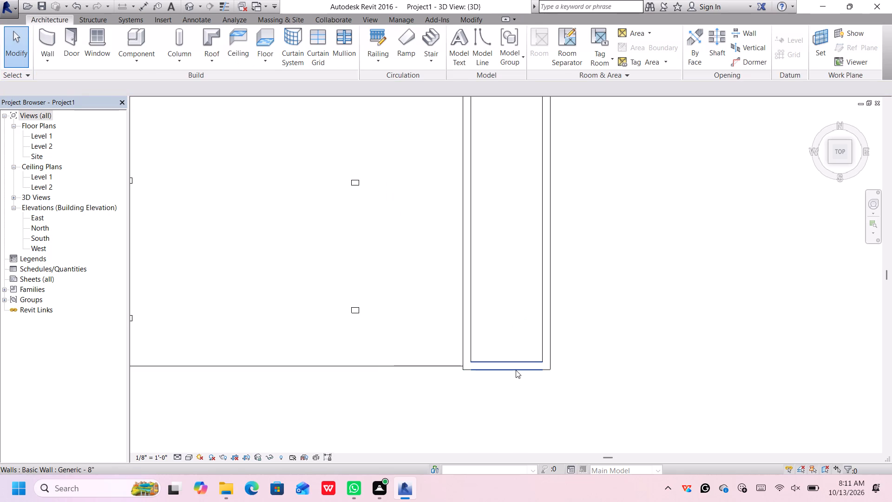
Nudge the short south wall northward until it is 29'-9" from the short north wall.
{"action": "left_click", "coordinate": [516, 370]}
{"action": "key", "text": "Up"}
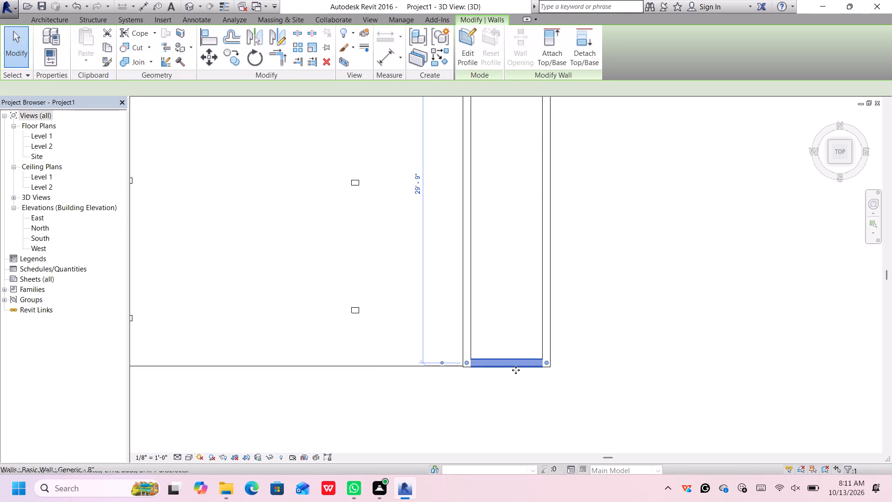
Nudge the east wall westward until it is 5'-0" from the new parallel wall.
{"action": "scroll", "coordinate": [569, 341], "scroll_direction": "down", "scroll_amount": 5}
{"action": "middle_click_drag", "start_coordinate": [575, 332], "coordinate": [575, 344]}
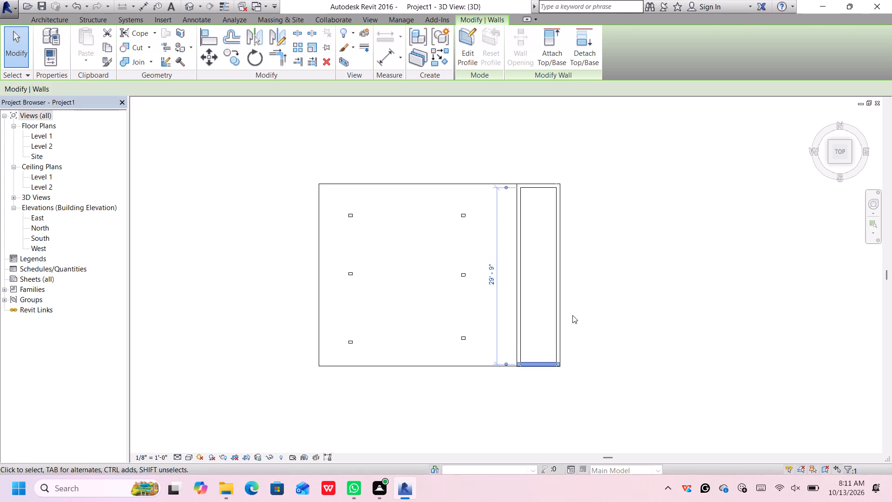
{"action": "left_click", "coordinate": [574, 310]}
{"action": "left_click", "coordinate": [557, 276]}
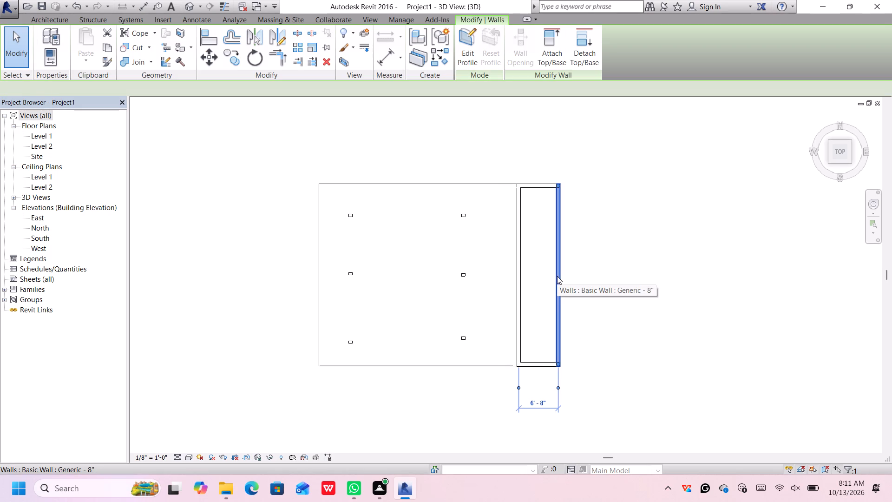
{"action": "key", "text": "Left"}
{"action": "key", "text": "Left"}
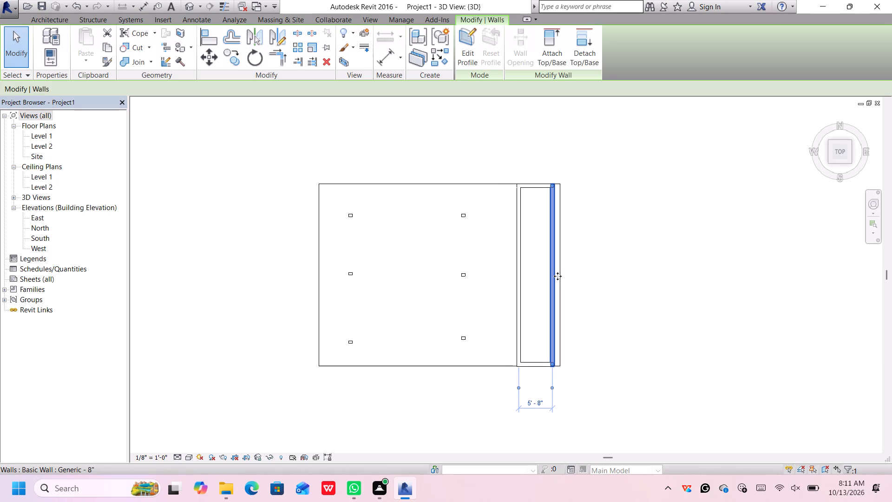
{"action": "key", "text": "Left"}
{"action": "key", "text": "Left"}
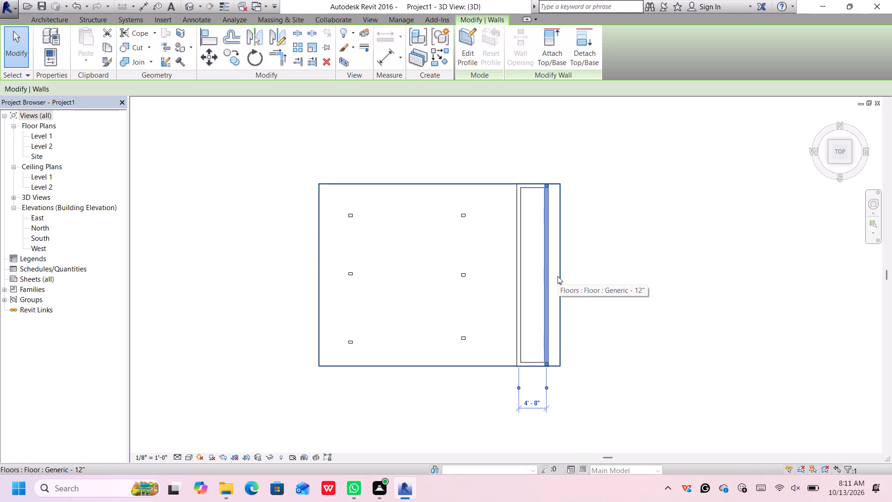
{"action": "key", "text": "Right"}
{"action": "key", "text": "Left"}
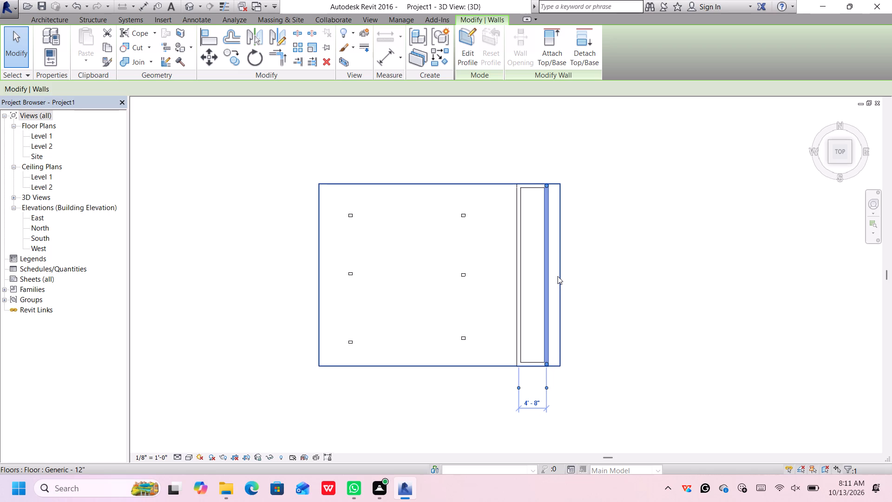
{"action": "scroll", "coordinate": [544, 410], "scroll_direction": "up", "scroll_amount": 9}
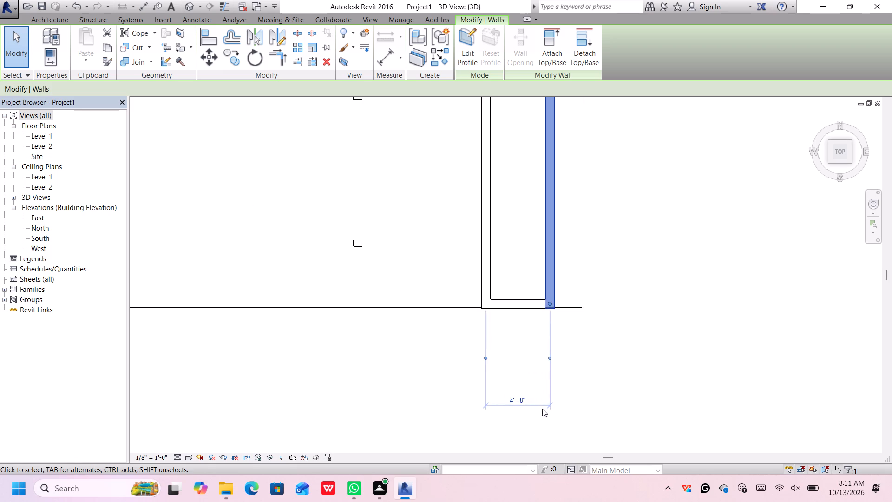
{"action": "scroll", "coordinate": [538, 332], "scroll_direction": "up", "scroll_amount": 3}
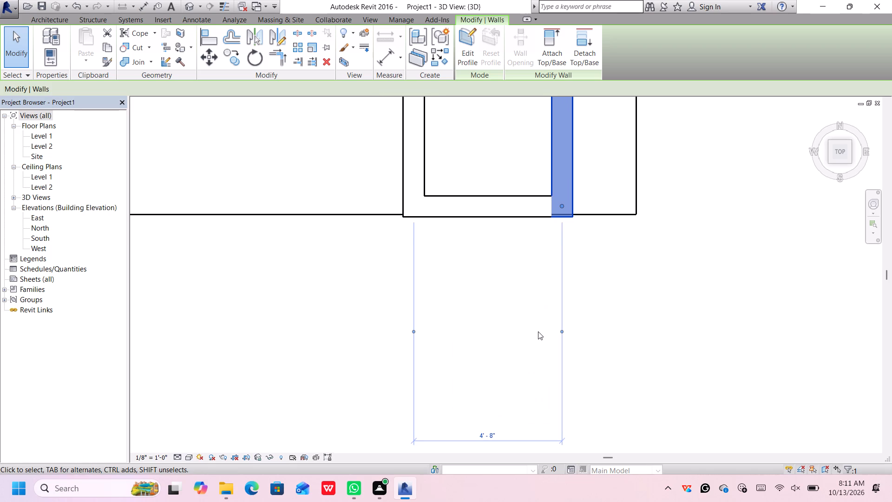
{"action": "key", "text": "Right"}
{"action": "key", "text": "Right"}
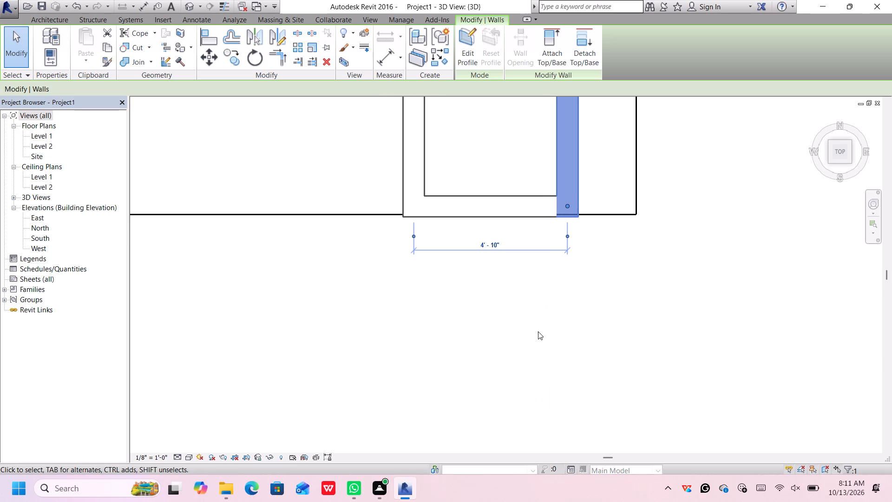
{"action": "key", "text": "Right"}
{"action": "key", "text": "Right"}
{"action": "key", "text": "Right"}
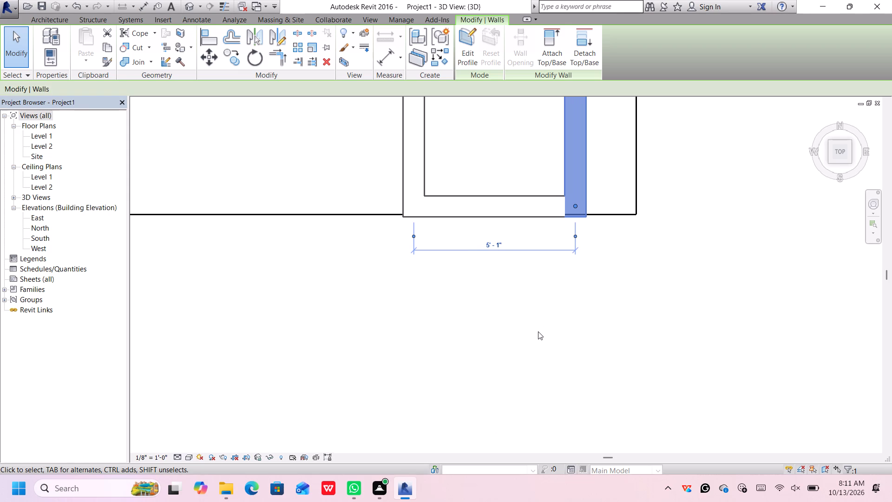
{"action": "key", "text": "Left"}
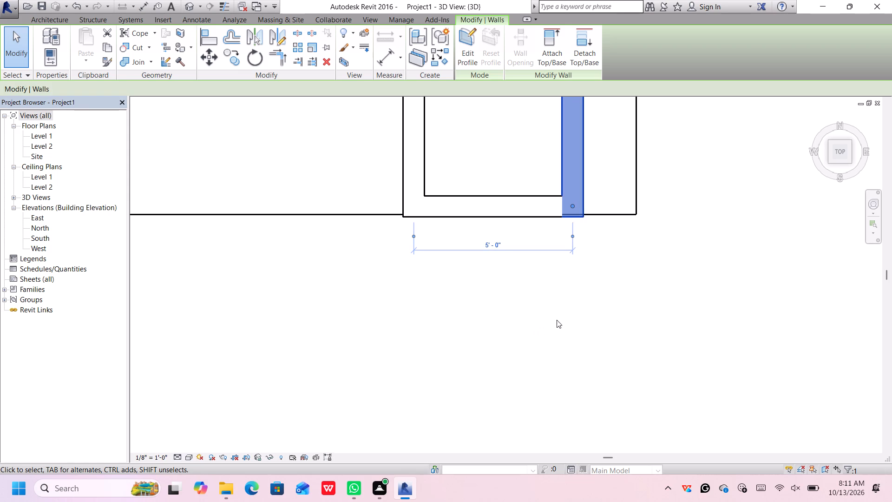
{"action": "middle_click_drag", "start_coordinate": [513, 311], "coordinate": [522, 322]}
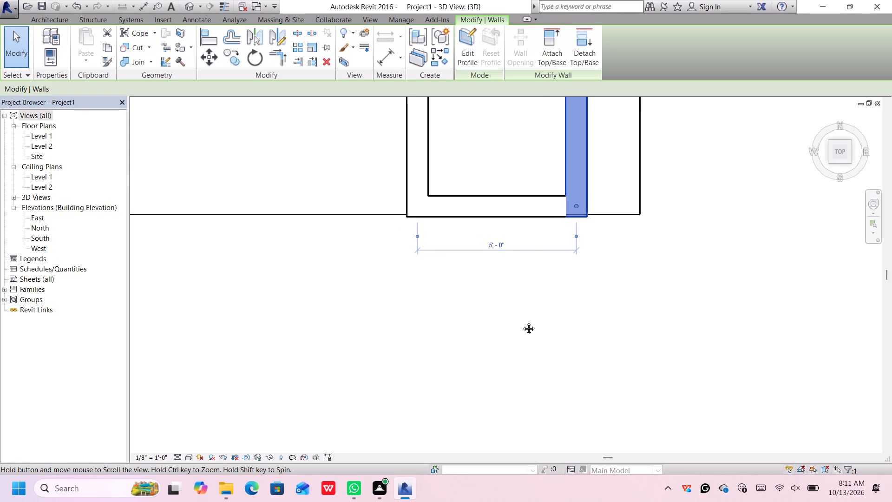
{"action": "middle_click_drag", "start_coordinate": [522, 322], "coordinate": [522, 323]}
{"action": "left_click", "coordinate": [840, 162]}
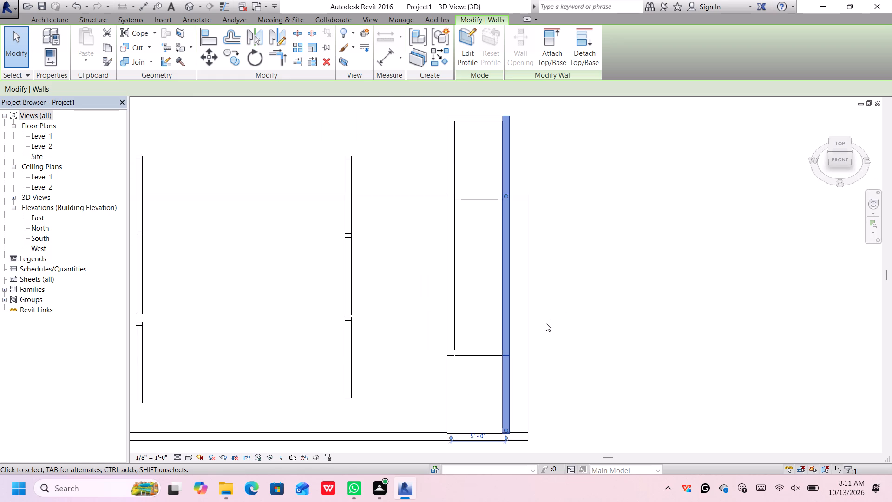
Examine the strip's southeast corner, where the south and east walls meet the floor slab's edge.
{"action": "left_click", "coordinate": [843, 159]}
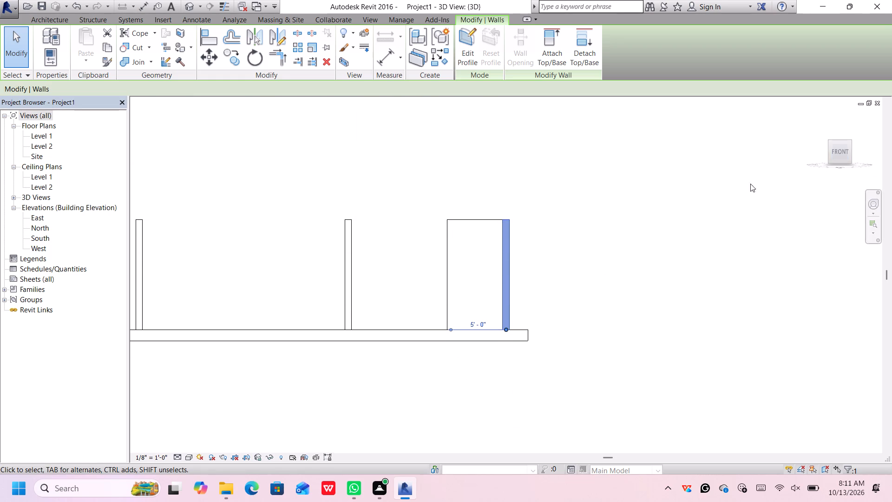
{"action": "left_click", "coordinate": [849, 150]}
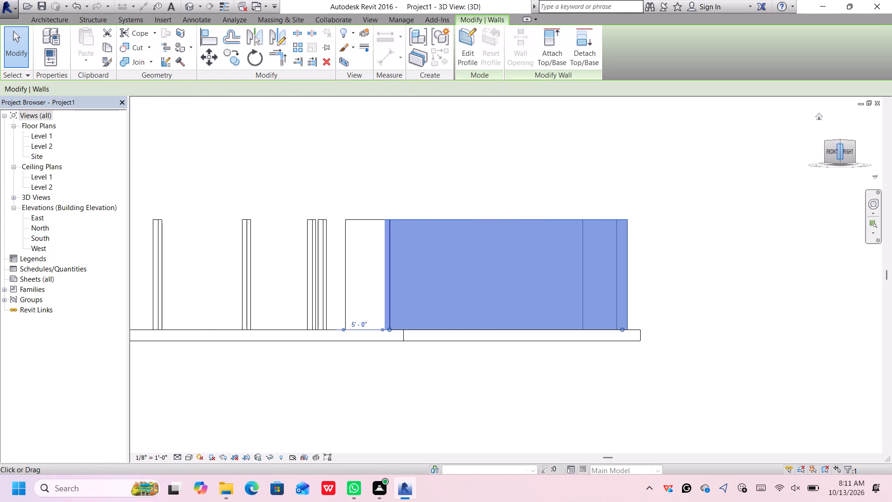
{"action": "scroll", "coordinate": [405, 338], "scroll_direction": "up", "scroll_amount": 8}
{"action": "scroll", "coordinate": [368, 318], "scroll_direction": "up", "scroll_amount": 4}
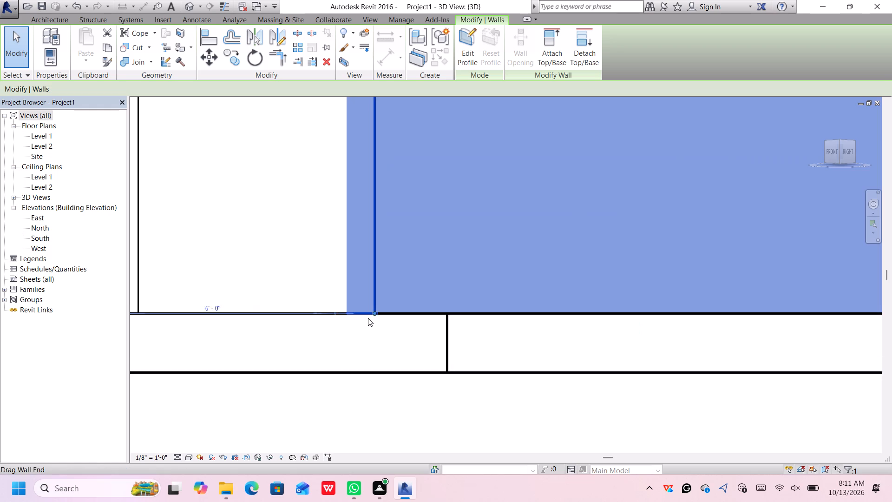
{"action": "scroll", "coordinate": [368, 318], "scroll_direction": "up", "scroll_amount": 3}
{"action": "middle_click_drag", "start_coordinate": [368, 322], "coordinate": [462, 290]}
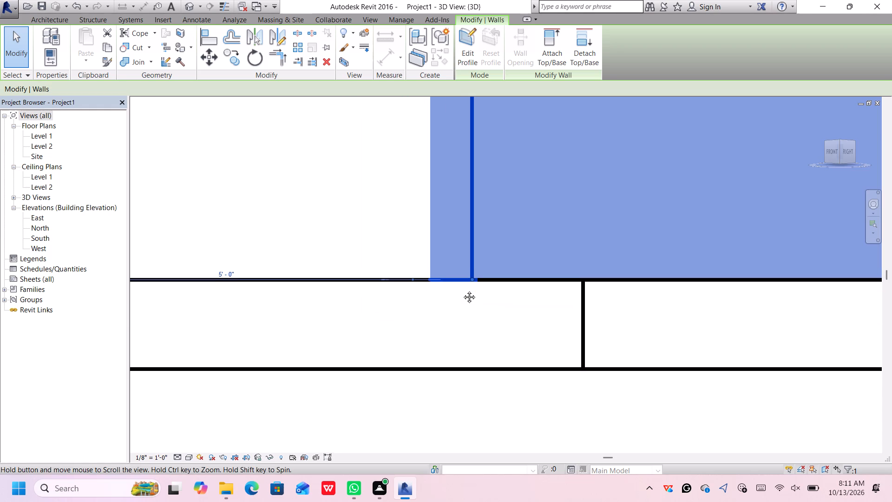
{"action": "middle_click_drag", "start_coordinate": [462, 290], "coordinate": [473, 339]}
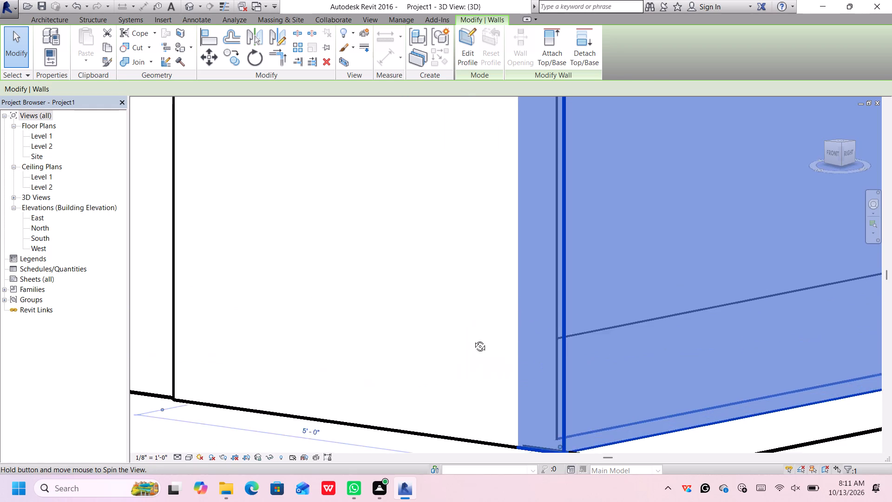
{"action": "middle_click_drag", "start_coordinate": [473, 339], "coordinate": [471, 335]}
{"action": "middle_click_drag", "start_coordinate": [473, 347], "coordinate": [465, 334], "text": "shift"}
{"action": "scroll", "coordinate": [521, 370], "scroll_direction": "up", "scroll_amount": 3}
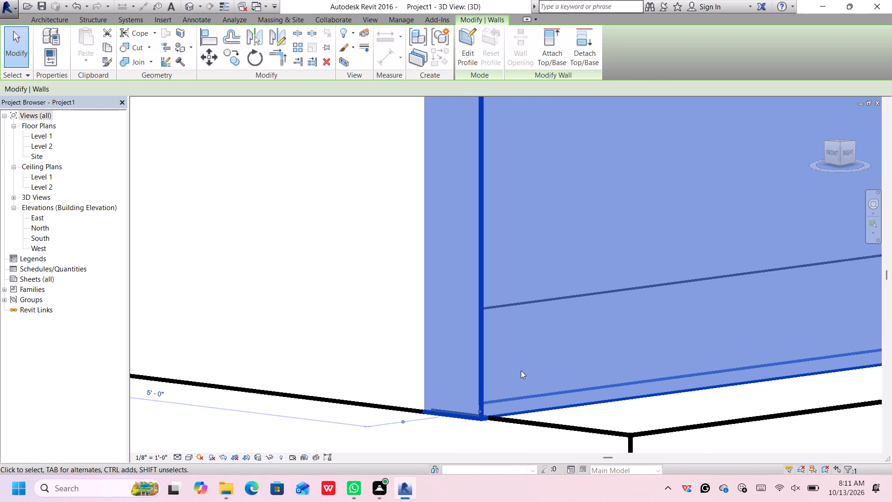
{"action": "left_click", "coordinate": [390, 341]}
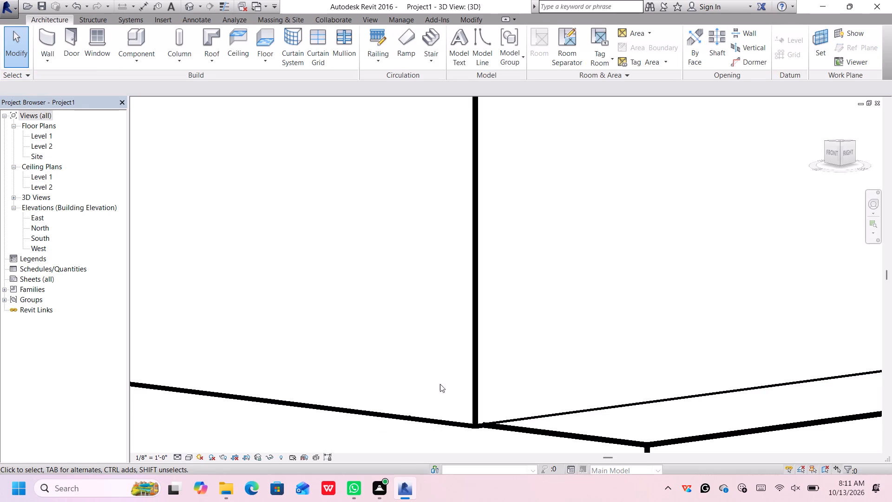
{"action": "scroll", "coordinate": [466, 390], "scroll_direction": "up", "scroll_amount": 1}
{"action": "scroll", "coordinate": [466, 390], "scroll_direction": "down", "scroll_amount": 5}
{"action": "left_click", "coordinate": [447, 334]}
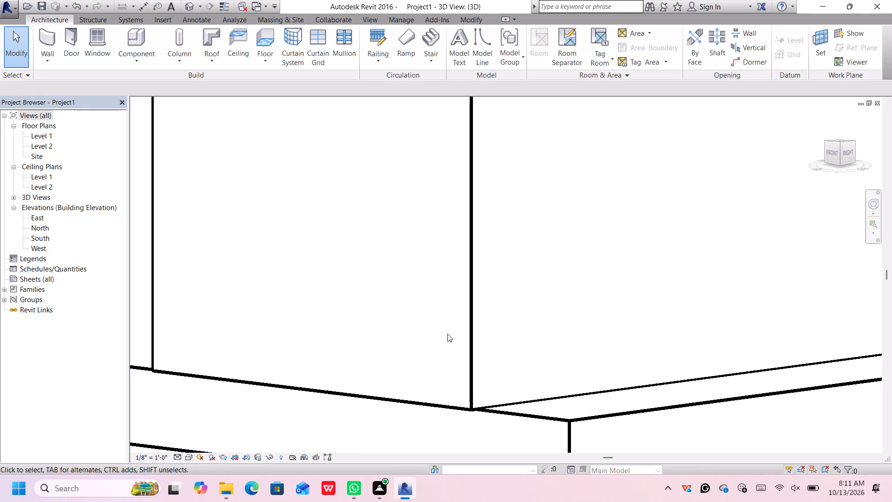
{"action": "scroll", "coordinate": [461, 254], "scroll_direction": "down", "scroll_amount": 12}
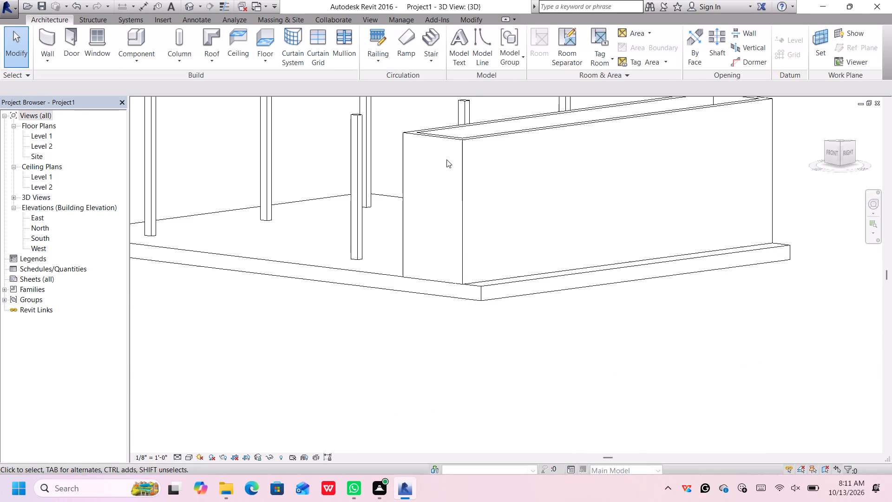
Nudge the strip's short south wall northward until its outer face lines up with the floor's south edge.
{"action": "left_click", "coordinate": [452, 138]}
{"action": "scroll", "coordinate": [457, 278], "scroll_direction": "up", "scroll_amount": 3}
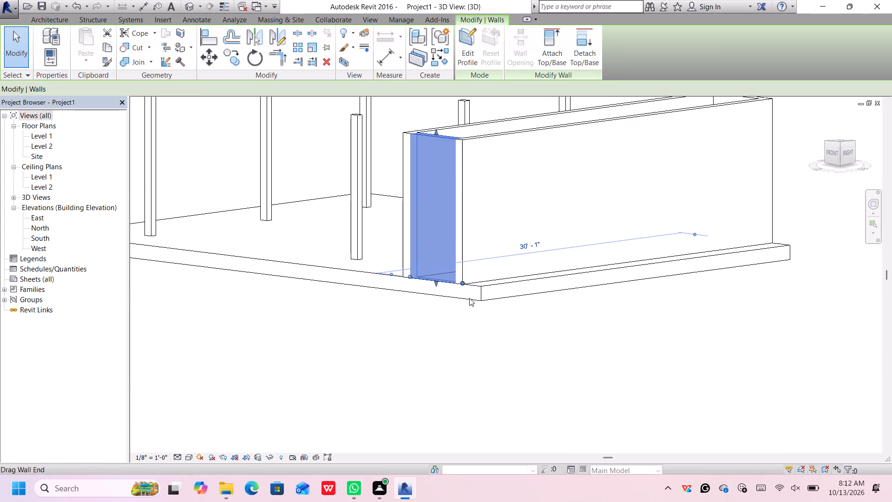
{"action": "scroll", "coordinate": [469, 298], "scroll_direction": "up", "scroll_amount": 16}
{"action": "middle_click_drag", "start_coordinate": [472, 273], "coordinate": [472, 274]}
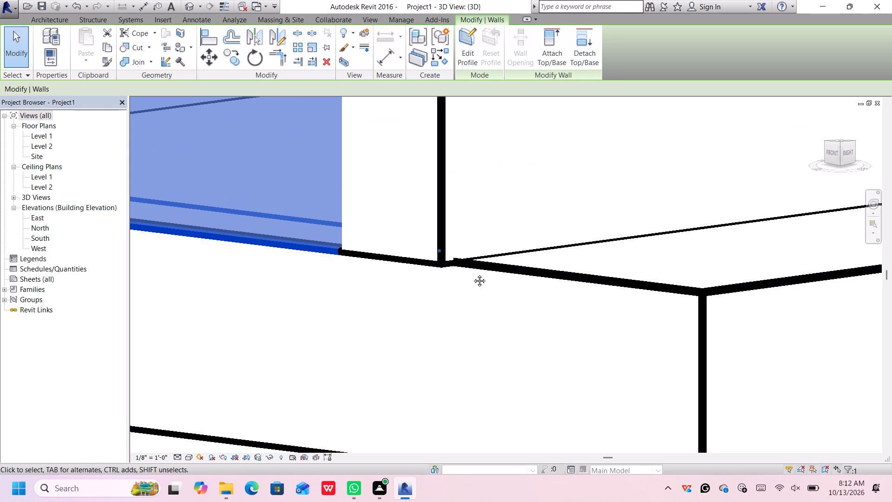
{"action": "middle_click_drag", "start_coordinate": [472, 274], "coordinate": [445, 284]}
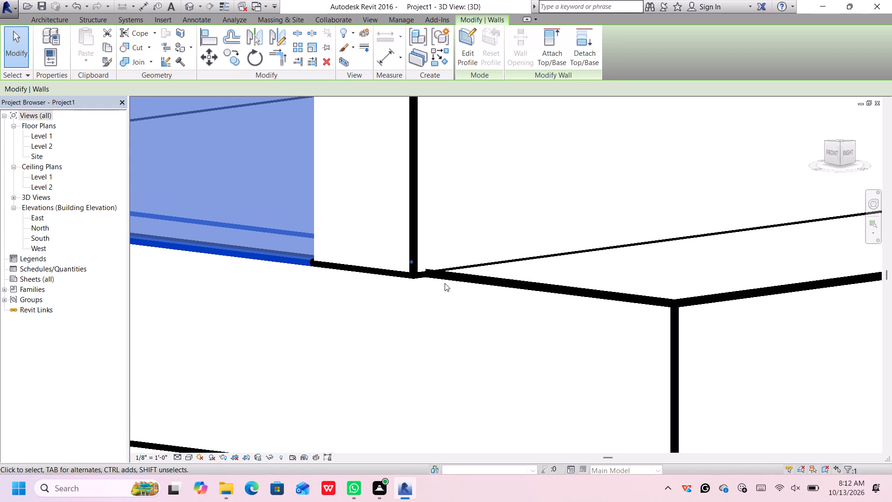
{"action": "key", "text": "Right"}
{"action": "key", "text": "Right"}
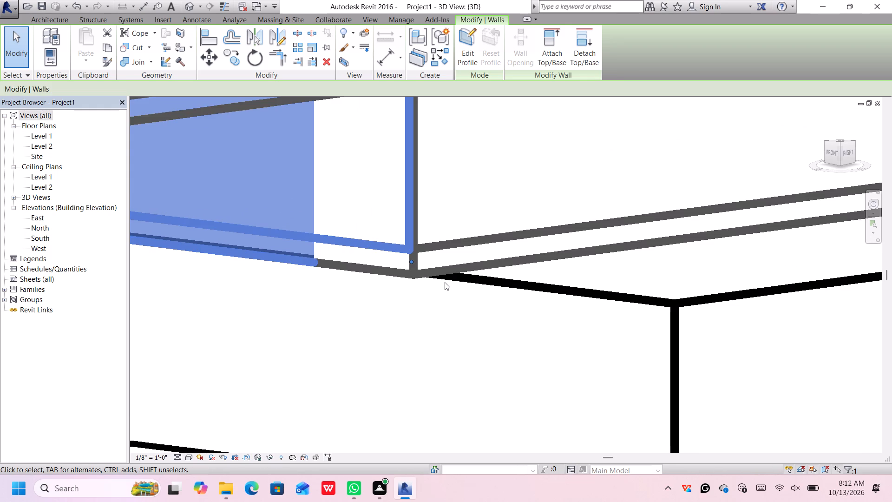
{"action": "key", "text": "Right"}
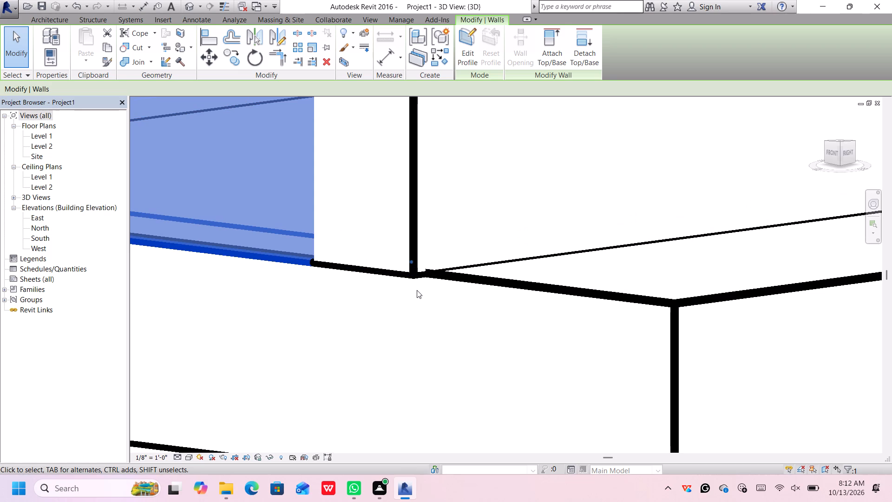
{"action": "key", "text": "Up"}
{"action": "key", "text": "Up"}
{"action": "key", "text": "Up"}
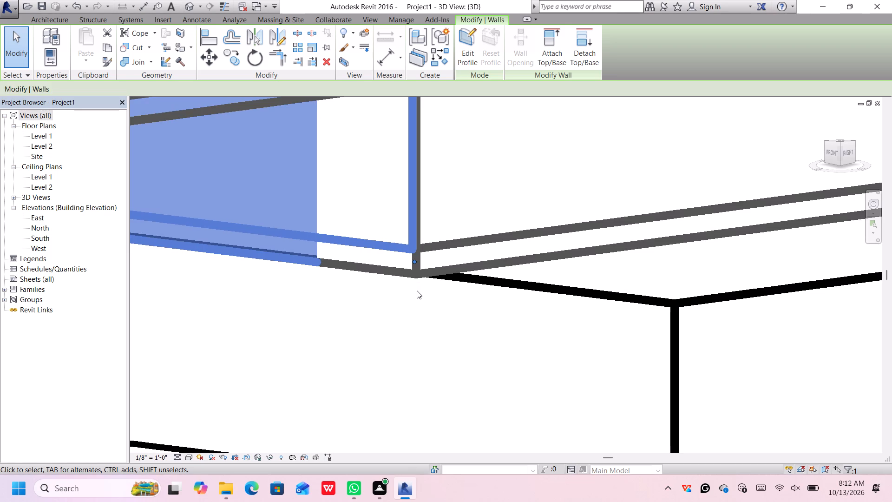
{"action": "key", "text": "Up"}
{"action": "key", "text": "Up"}
{"action": "key", "text": "Up"}
{"action": "key", "text": "Up"}
{"action": "key", "text": "Up"}
{"action": "key", "text": "Up"}
{"action": "key", "text": "Up"}
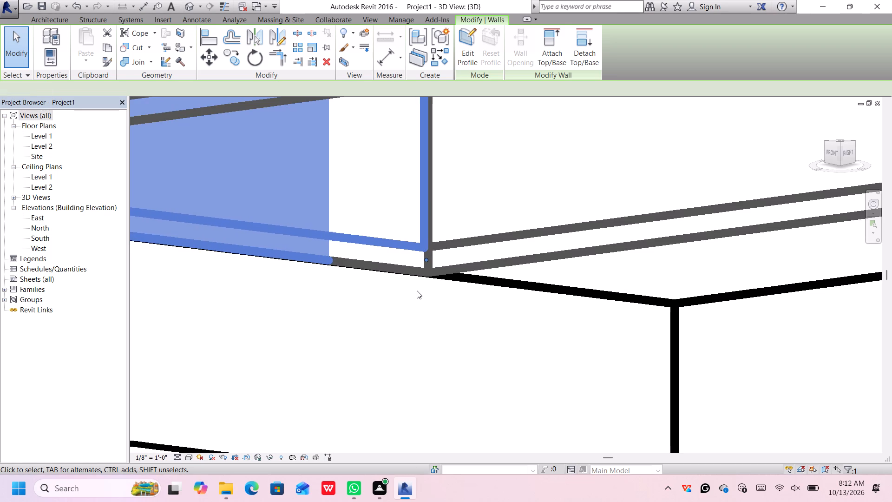
{"action": "key", "text": "Up"}
{"action": "key", "text": "Up"}
{"action": "key", "text": "Up"}
{"action": "key", "text": "Up"}
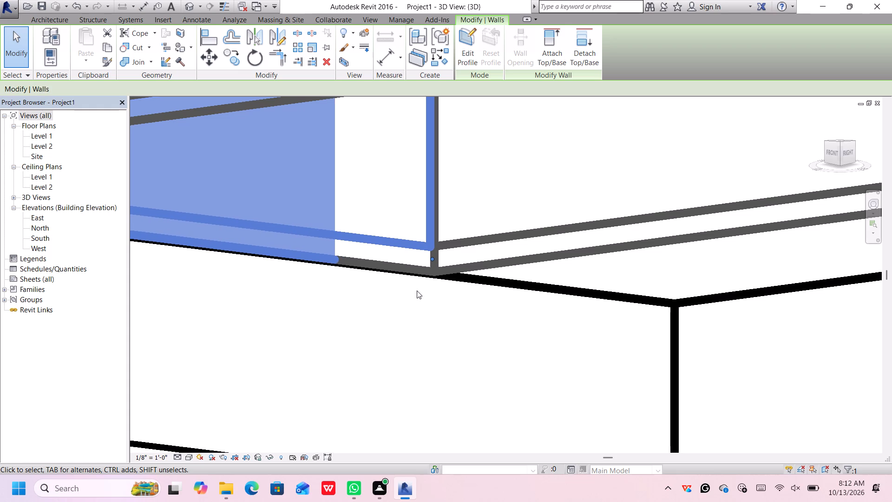
{"action": "scroll", "coordinate": [422, 280], "scroll_direction": "down", "scroll_amount": 6}
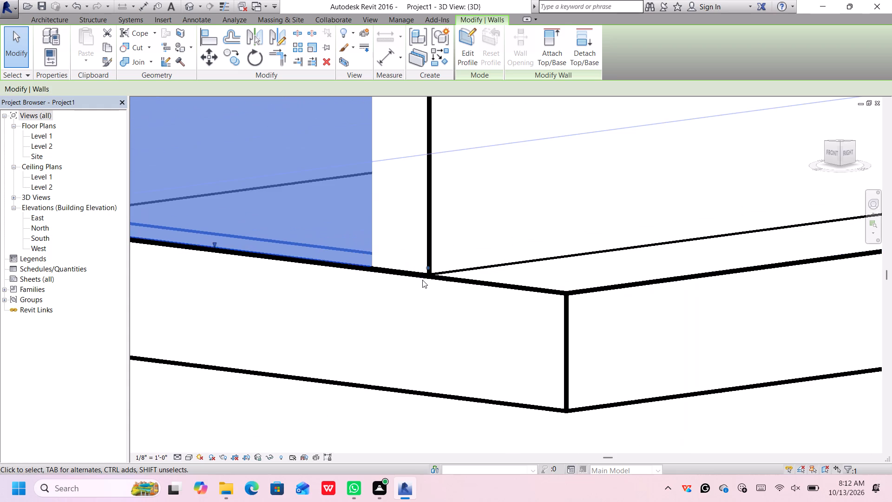
{"action": "scroll", "coordinate": [422, 280], "scroll_direction": "down", "scroll_amount": 11}
{"action": "left_click", "coordinate": [371, 374]}
{"action": "scroll", "coordinate": [398, 350], "scroll_direction": "down", "scroll_amount": 4}
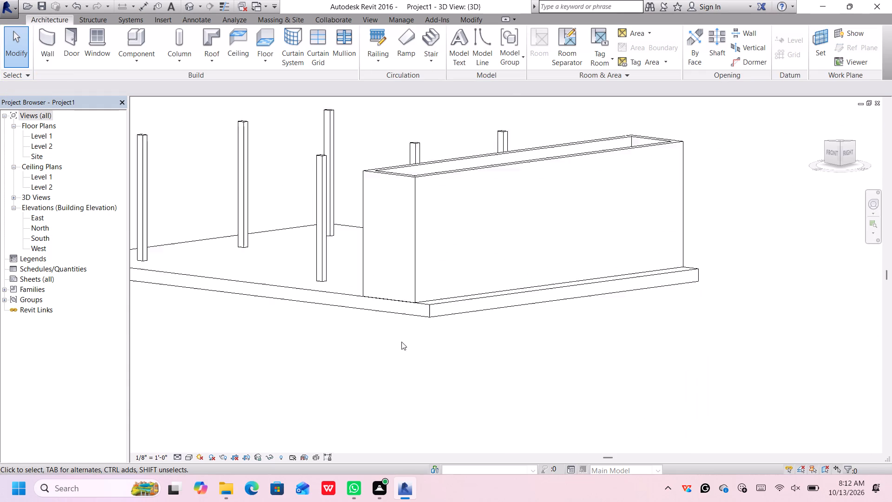
Nudge the strip's east wall slightly westward until it is 4'-11 7/8" from the parallel wall.
{"action": "scroll", "coordinate": [403, 339], "scroll_direction": "down", "scroll_amount": 1}
{"action": "middle_click_drag", "start_coordinate": [388, 350], "coordinate": [396, 336]}
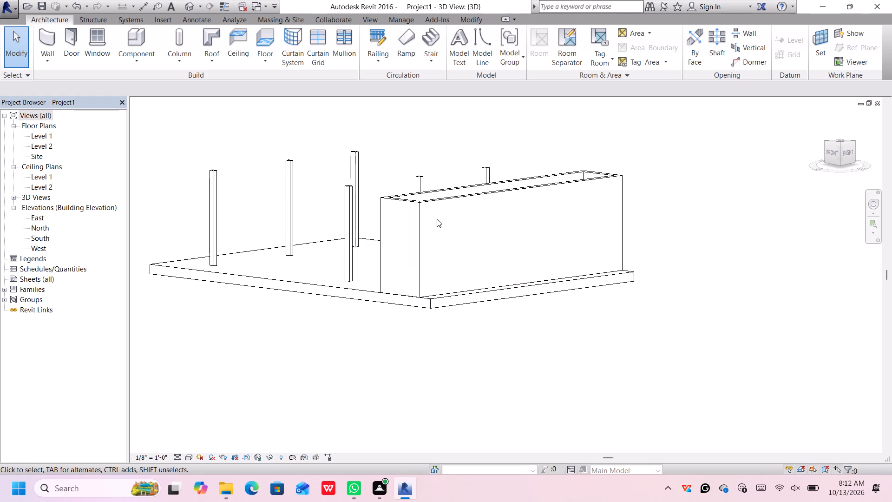
{"action": "scroll", "coordinate": [366, 288], "scroll_direction": "up", "scroll_amount": 5}
{"action": "scroll", "coordinate": [411, 288], "scroll_direction": "up", "scroll_amount": 5}
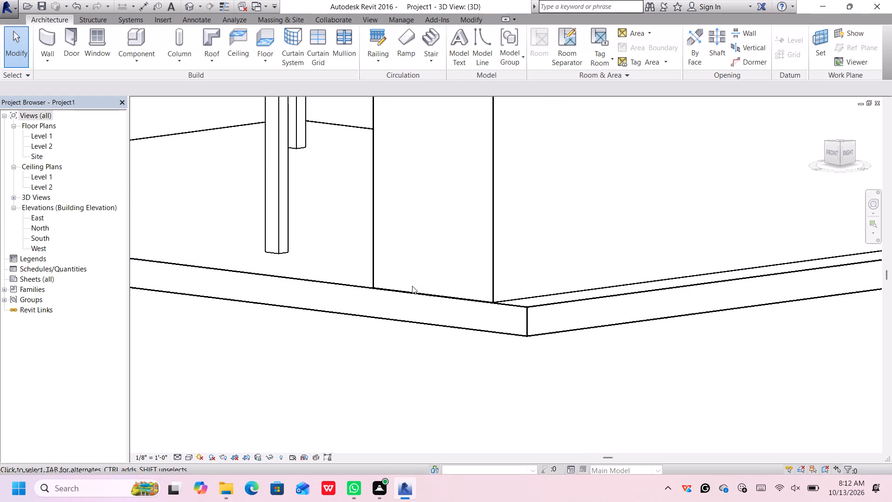
{"action": "scroll", "coordinate": [412, 286], "scroll_direction": "up", "scroll_amount": 1}
{"action": "scroll", "coordinate": [546, 314], "scroll_direction": "up", "scroll_amount": 11}
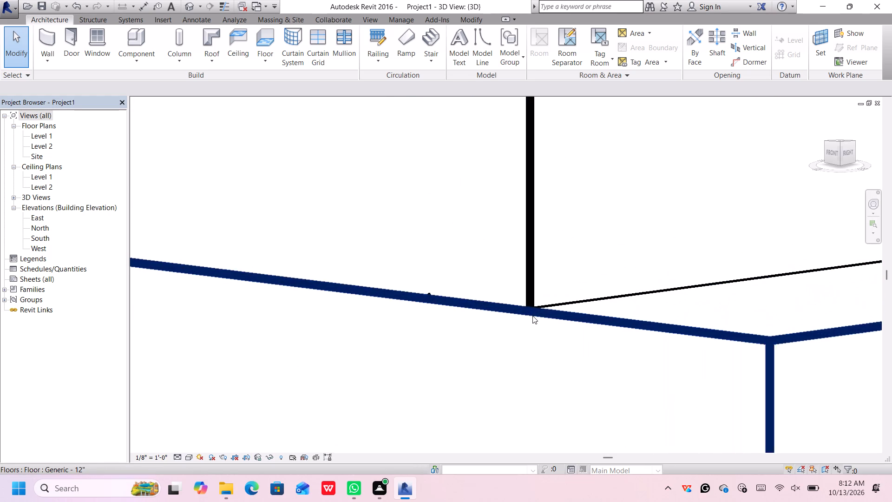
{"action": "scroll", "coordinate": [532, 316], "scroll_direction": "up", "scroll_amount": 2}
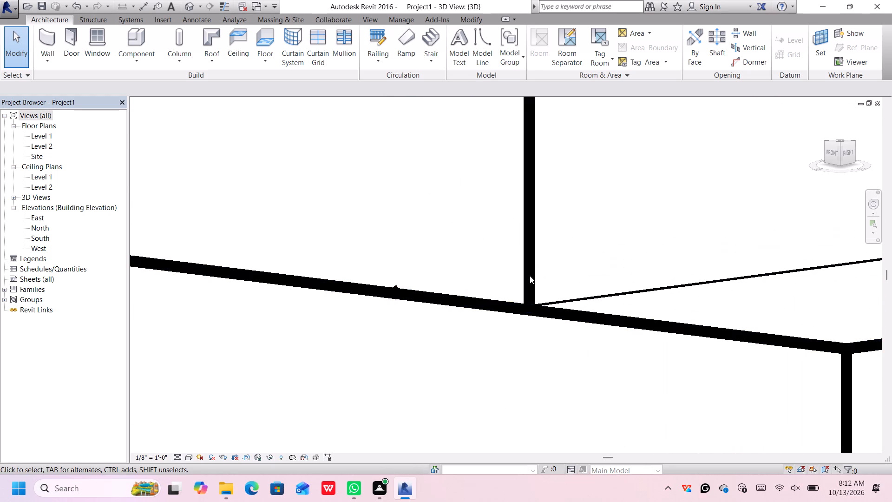
{"action": "left_click", "coordinate": [528, 272]}
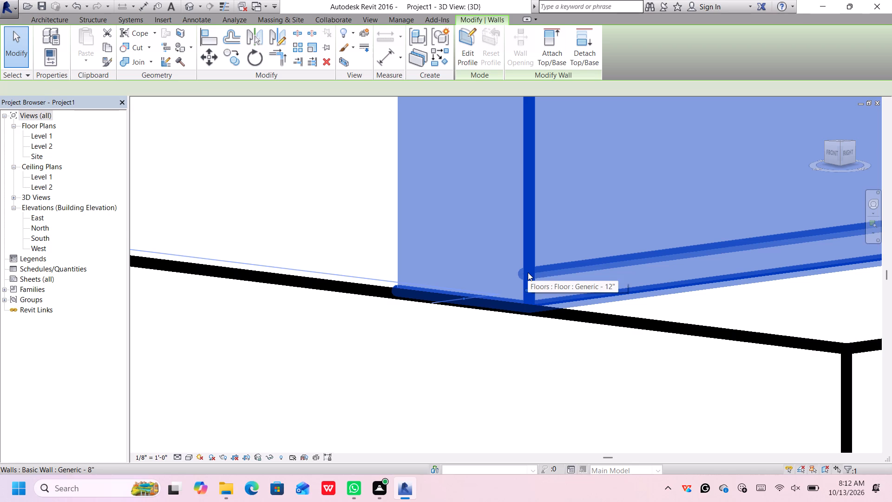
{"action": "key", "text": "Left"}
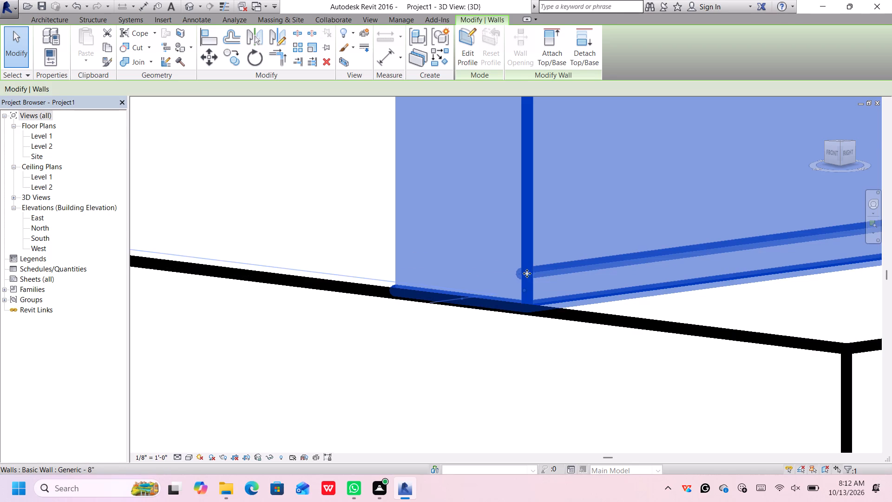
{"action": "scroll", "coordinate": [533, 266], "scroll_direction": "down", "scroll_amount": 19}
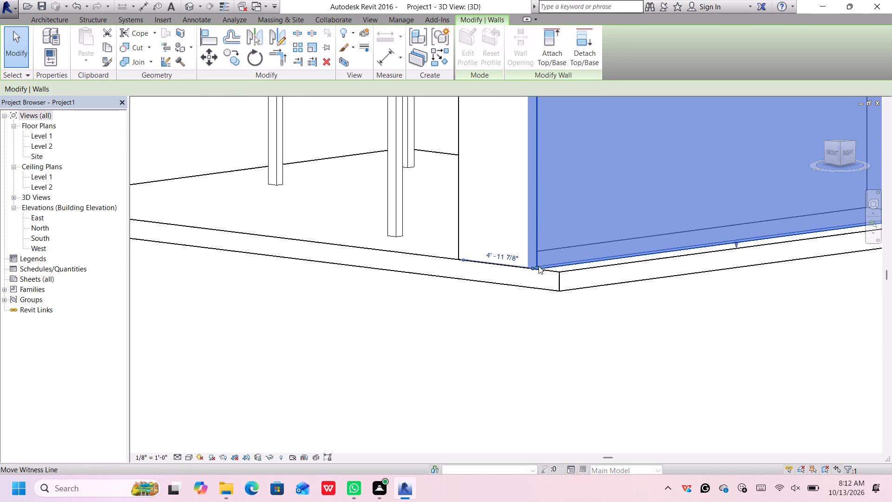
{"action": "scroll", "coordinate": [540, 263], "scroll_direction": "down", "scroll_amount": 6}
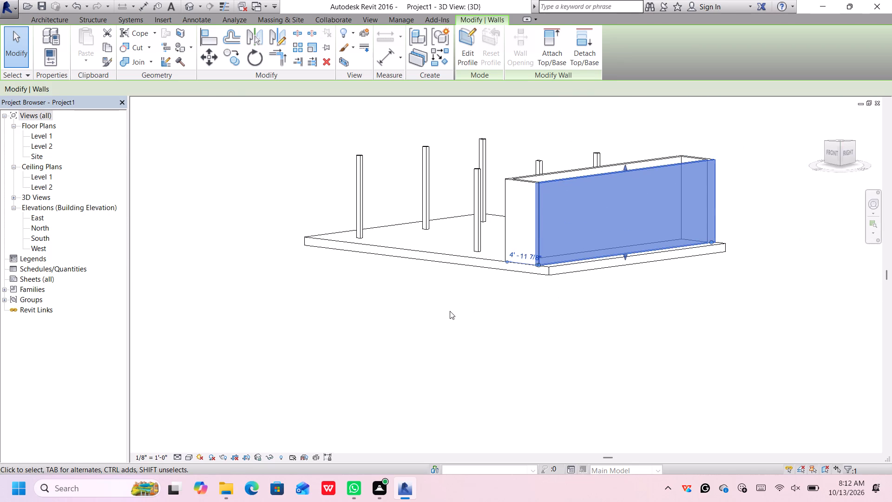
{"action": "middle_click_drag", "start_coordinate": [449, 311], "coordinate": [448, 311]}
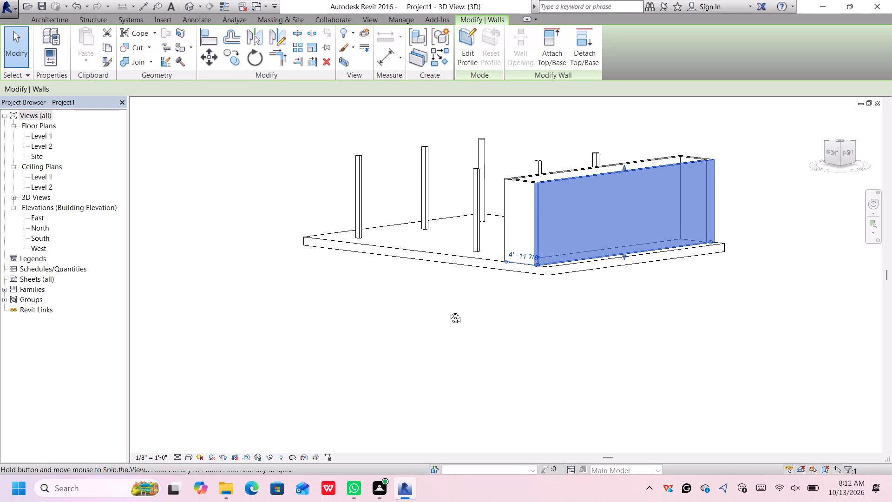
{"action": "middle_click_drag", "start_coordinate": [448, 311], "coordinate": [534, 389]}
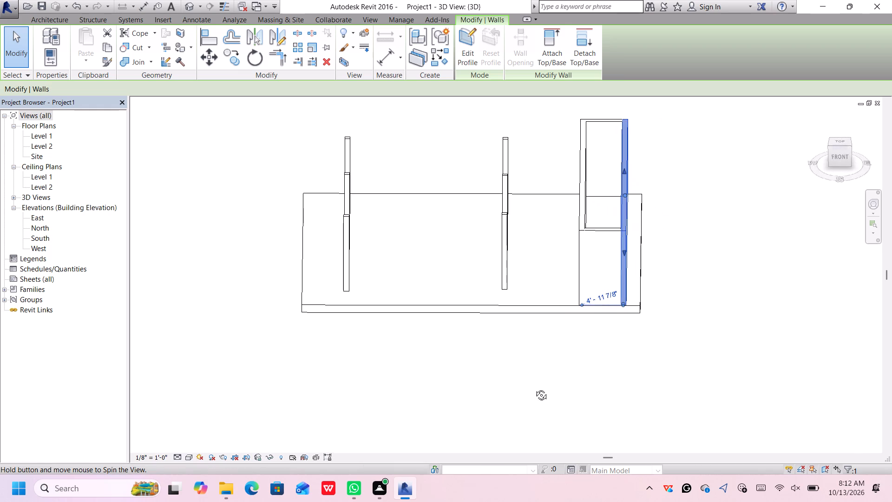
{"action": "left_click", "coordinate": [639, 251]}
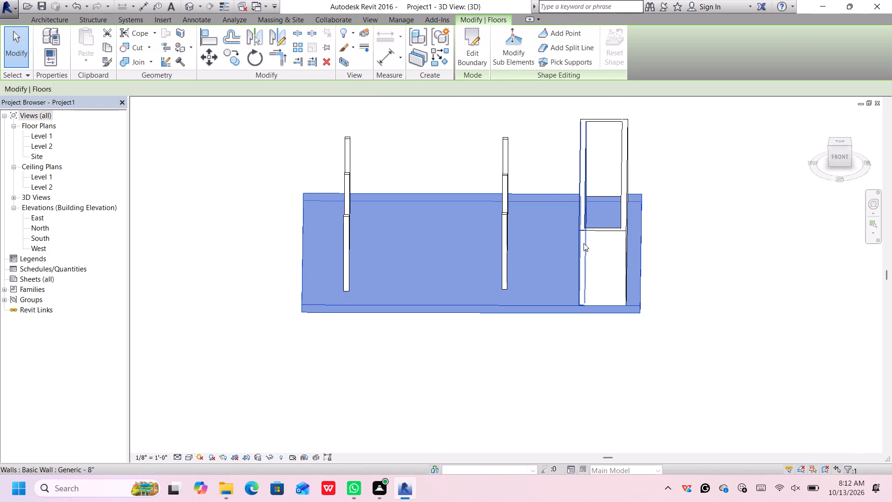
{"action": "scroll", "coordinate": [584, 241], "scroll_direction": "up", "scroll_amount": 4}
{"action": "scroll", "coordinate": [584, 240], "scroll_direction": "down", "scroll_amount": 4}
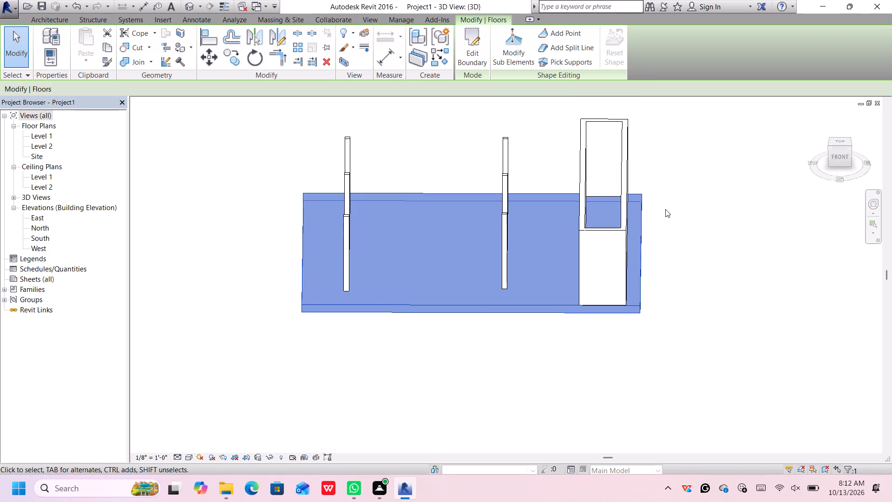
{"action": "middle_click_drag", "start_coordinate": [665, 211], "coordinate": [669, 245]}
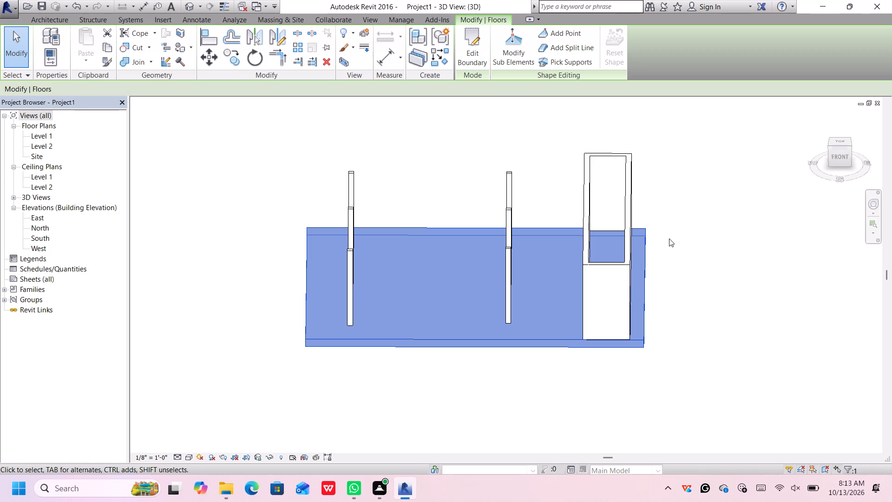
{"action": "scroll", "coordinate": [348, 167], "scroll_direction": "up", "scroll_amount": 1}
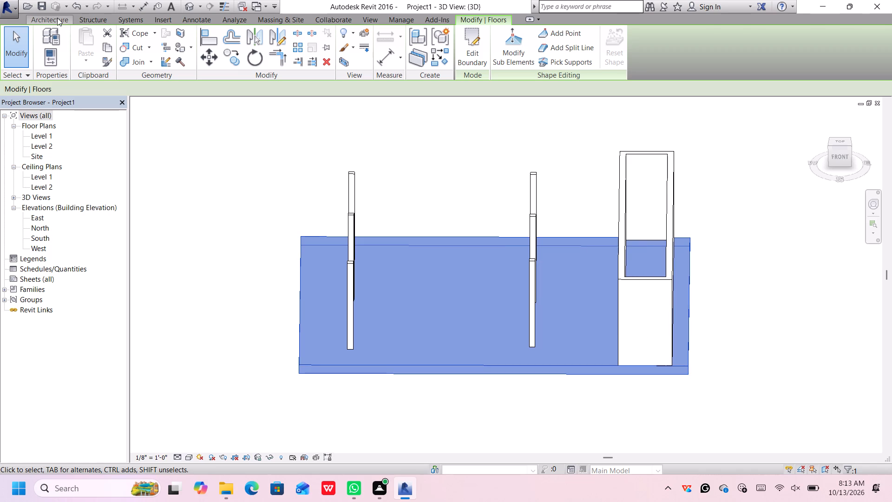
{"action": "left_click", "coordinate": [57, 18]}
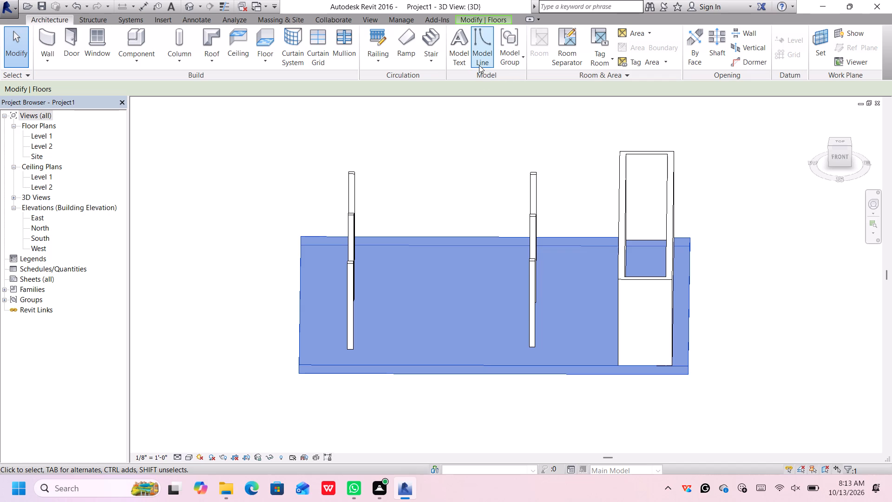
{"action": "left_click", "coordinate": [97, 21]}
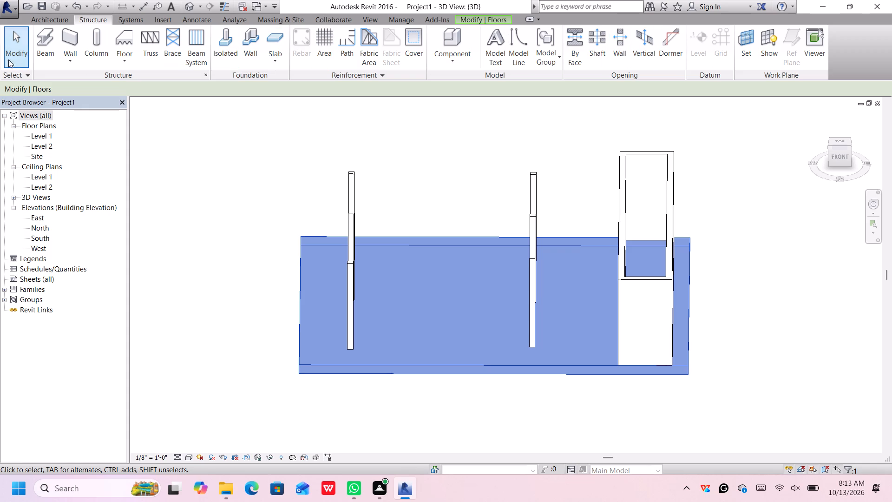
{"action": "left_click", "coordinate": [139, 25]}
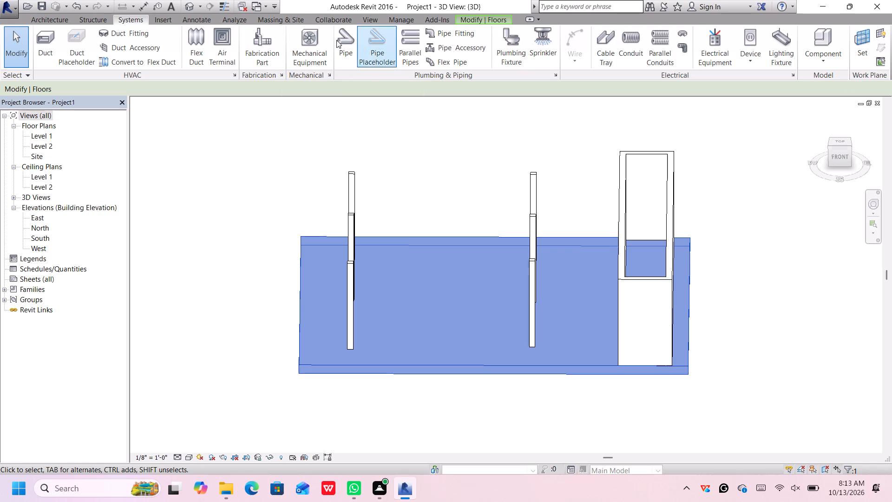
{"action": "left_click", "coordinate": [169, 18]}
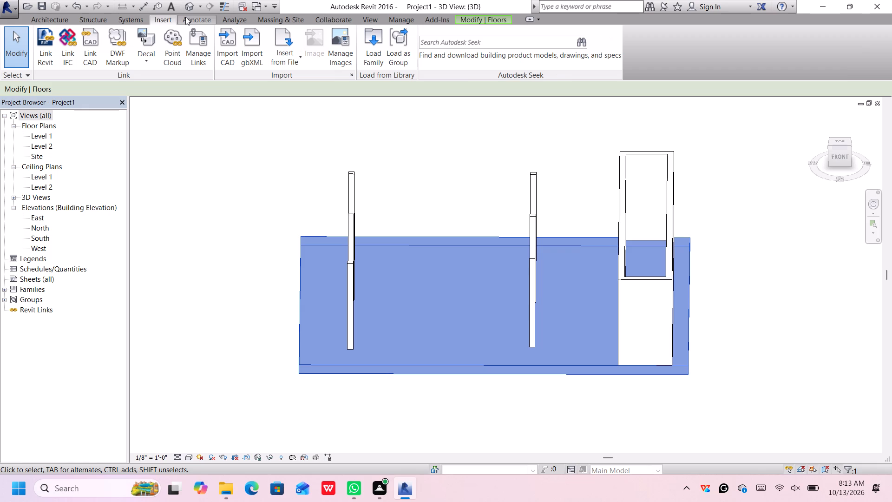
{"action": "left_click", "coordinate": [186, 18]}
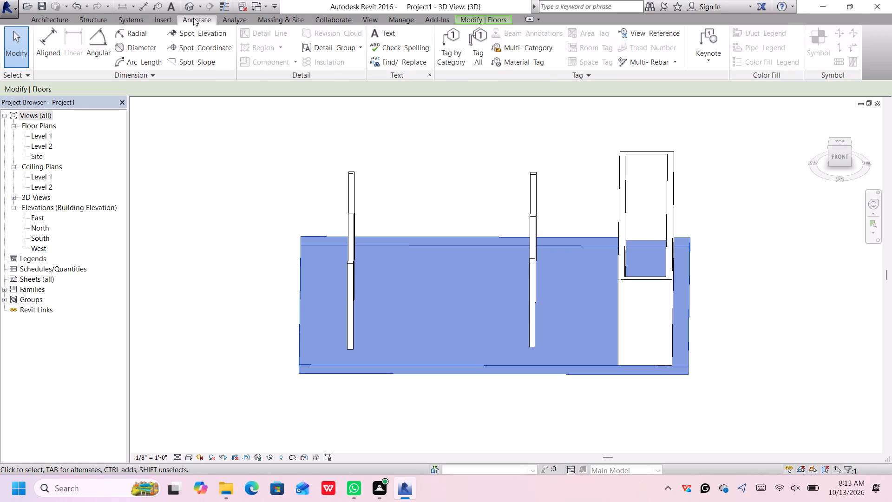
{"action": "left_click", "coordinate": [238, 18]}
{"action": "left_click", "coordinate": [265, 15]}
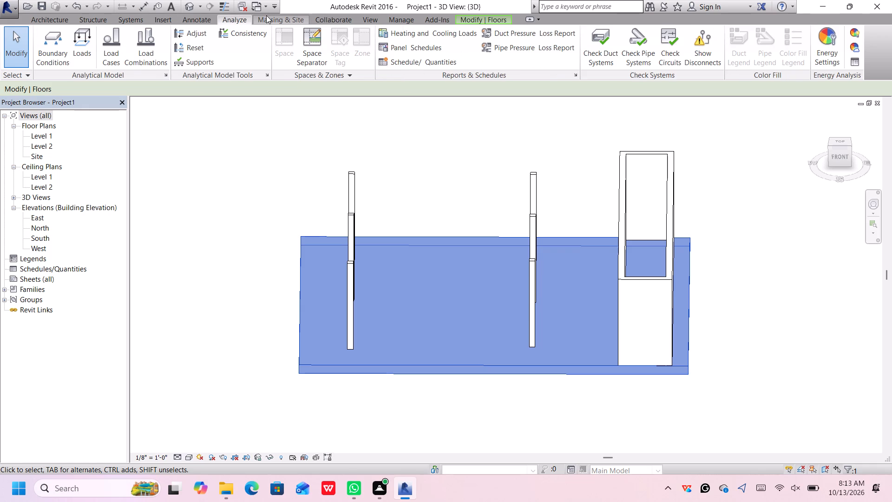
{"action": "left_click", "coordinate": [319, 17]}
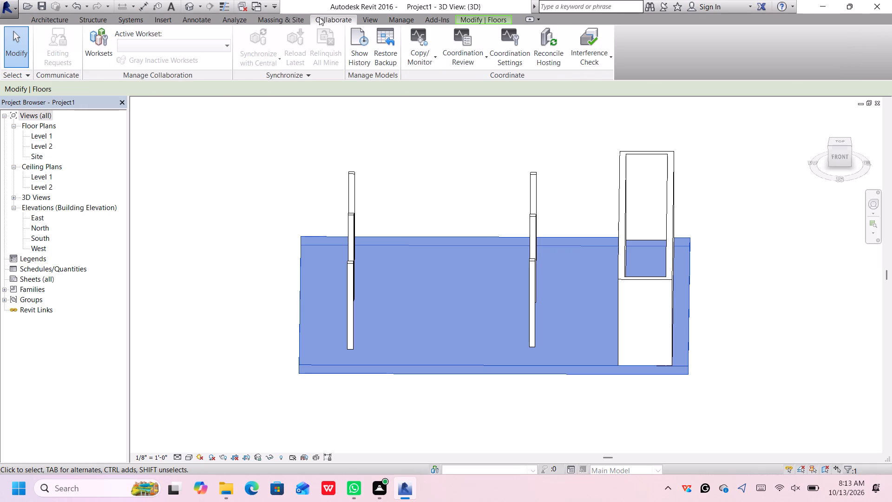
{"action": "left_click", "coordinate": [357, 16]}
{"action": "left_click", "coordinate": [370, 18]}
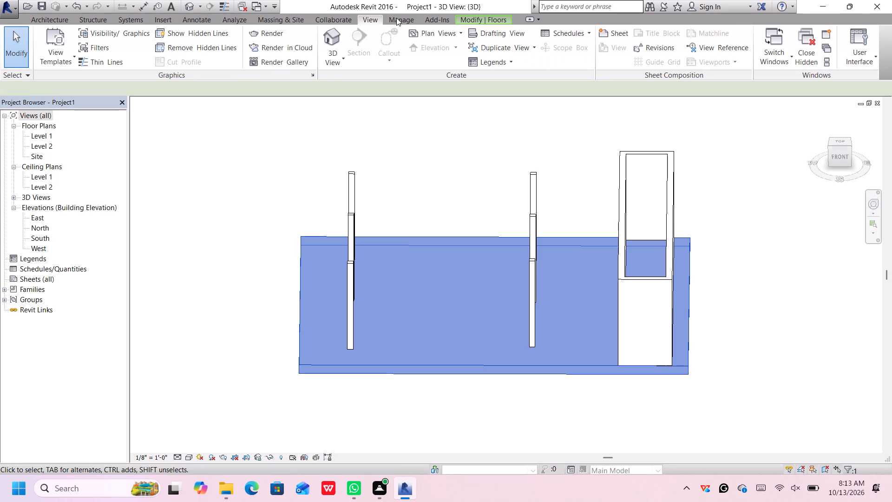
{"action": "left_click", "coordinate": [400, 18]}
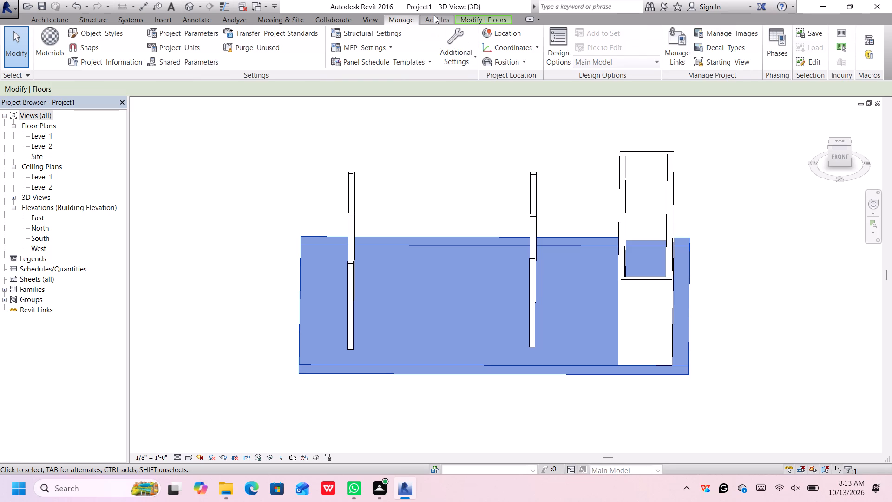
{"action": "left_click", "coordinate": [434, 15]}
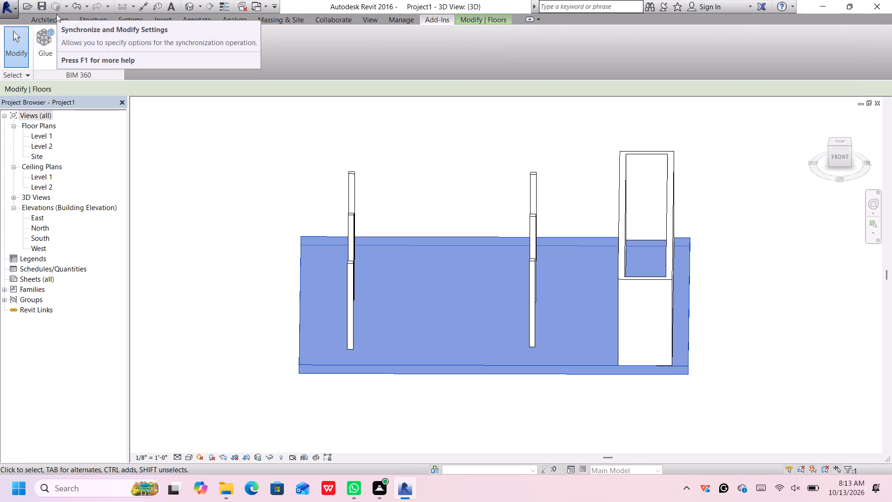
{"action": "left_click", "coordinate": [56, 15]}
Deselect the floor and set the default 3D view's visual style to Realistic.
{"action": "scroll", "coordinate": [478, 210], "scroll_direction": "down", "scroll_amount": 4}
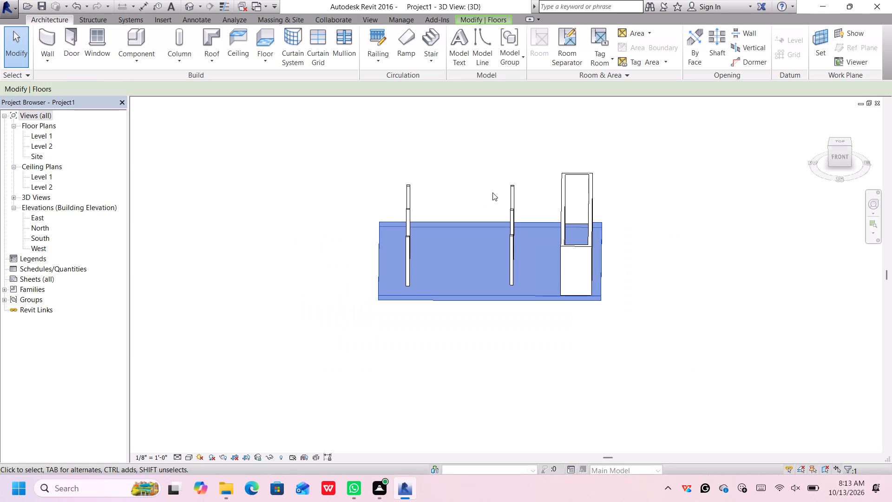
{"action": "left_click", "coordinate": [642, 173]}
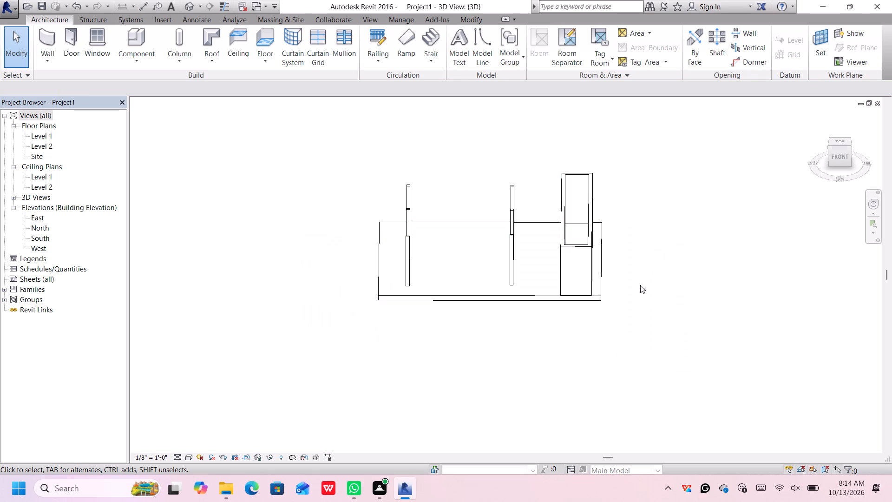
{"action": "left_click", "coordinate": [190, 7]}
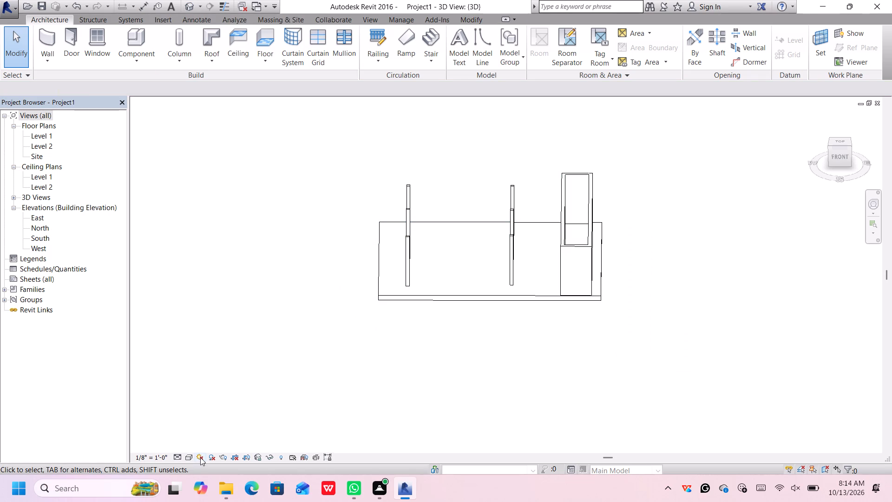
{"action": "left_click", "coordinate": [189, 459]}
{"action": "left_click", "coordinate": [203, 433]}
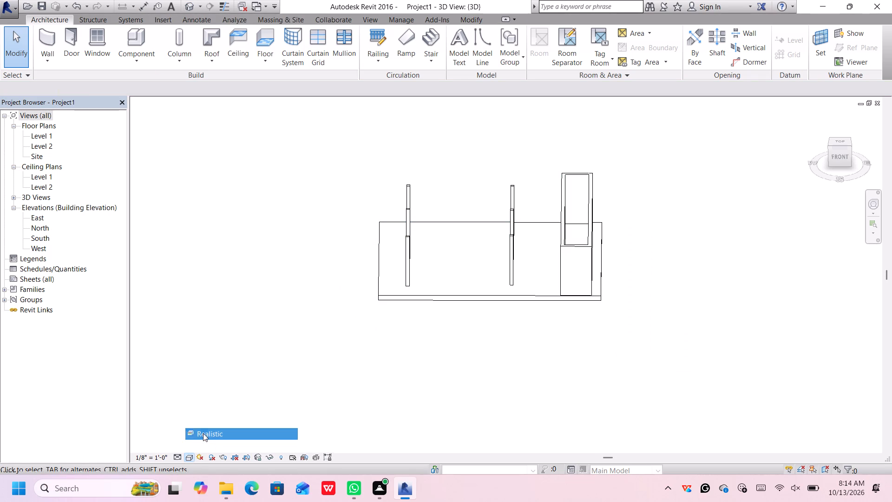
Examine the floor slab, the timber columns and the walled strip from the front and east sides in 3D.
{"action": "middle_click_drag", "start_coordinate": [600, 345], "coordinate": [457, 410]}
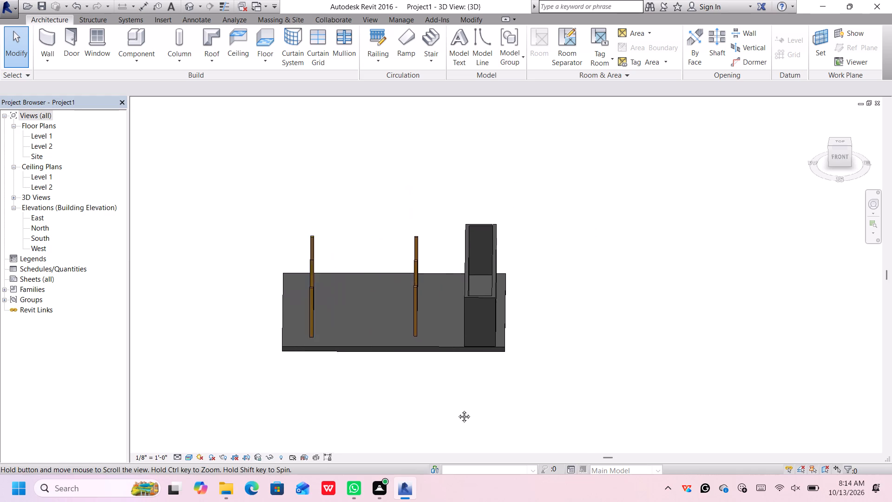
{"action": "middle_click_drag", "start_coordinate": [457, 410], "coordinate": [456, 410]}
{"action": "middle_click_drag", "start_coordinate": [456, 403], "coordinate": [502, 387]}
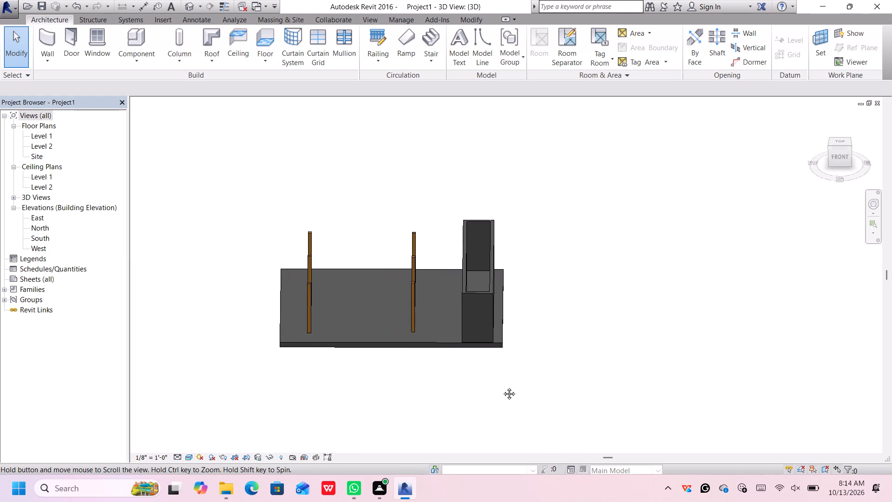
{"action": "middle_click_drag", "start_coordinate": [502, 387], "coordinate": [497, 352]}
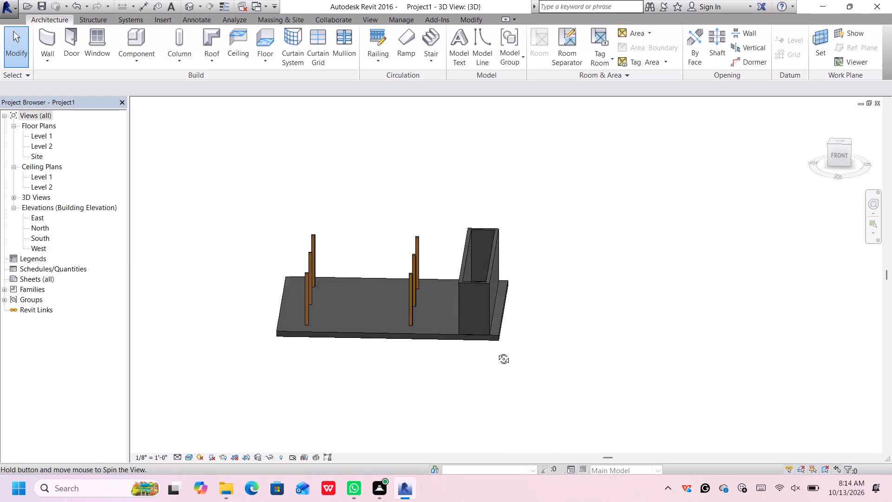
{"action": "middle_click_drag", "start_coordinate": [497, 352], "coordinate": [542, 295]}
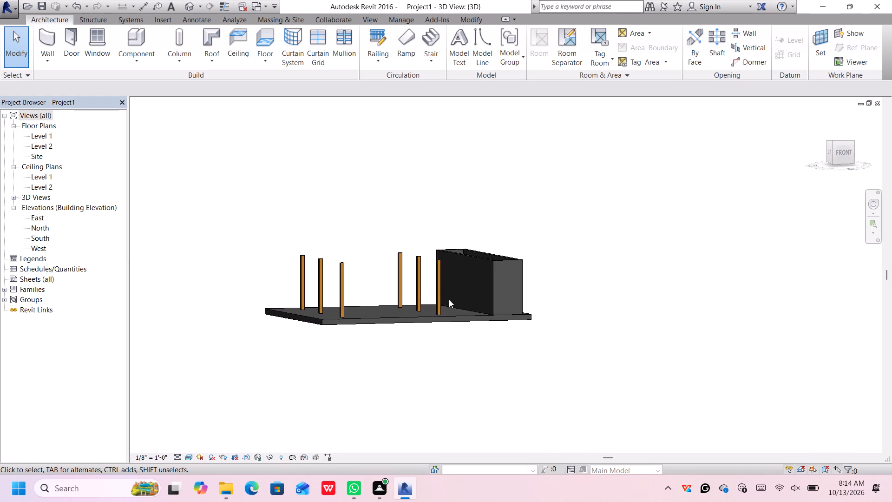
{"action": "scroll", "coordinate": [448, 299], "scroll_direction": "up", "scroll_amount": 6}
{"action": "scroll", "coordinate": [445, 306], "scroll_direction": "down", "scroll_amount": 7}
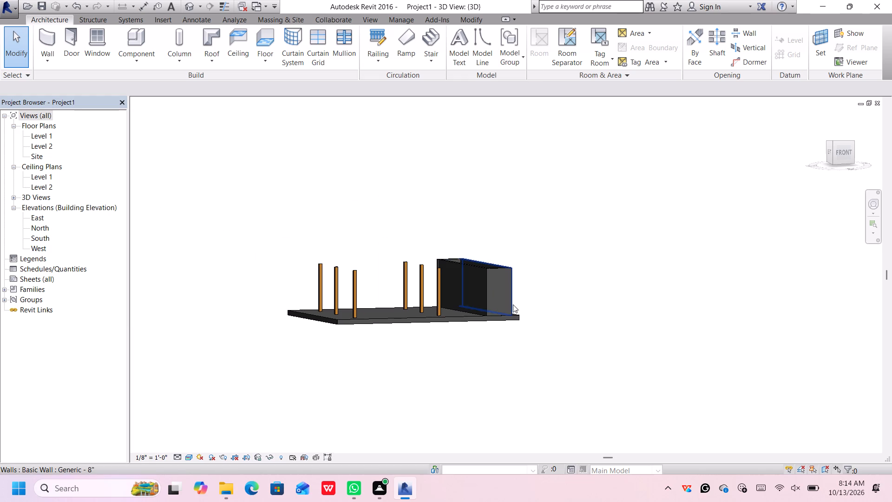
{"action": "middle_click_drag", "start_coordinate": [604, 327], "coordinate": [422, 359], "text": "shift"}
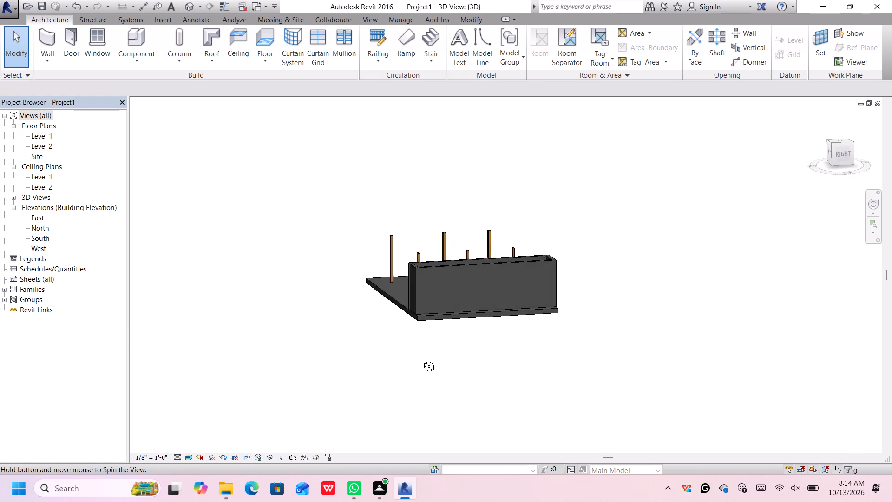
{"action": "middle_click_drag", "start_coordinate": [422, 359], "coordinate": [611, 346], "text": "shift"}
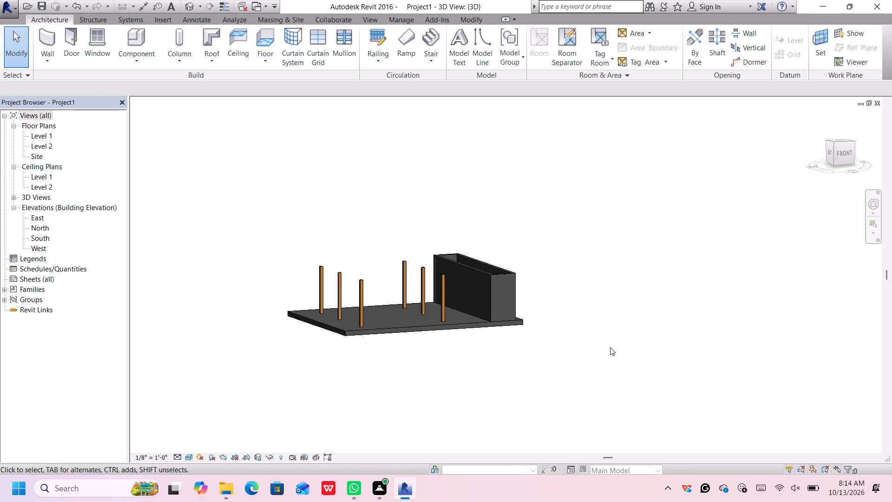
Change the southernmost column in the row nearest the walled strip to the Wood Timber Column 8 x 12 type.
{"action": "scroll", "coordinate": [427, 287], "scroll_direction": "up", "scroll_amount": 5}
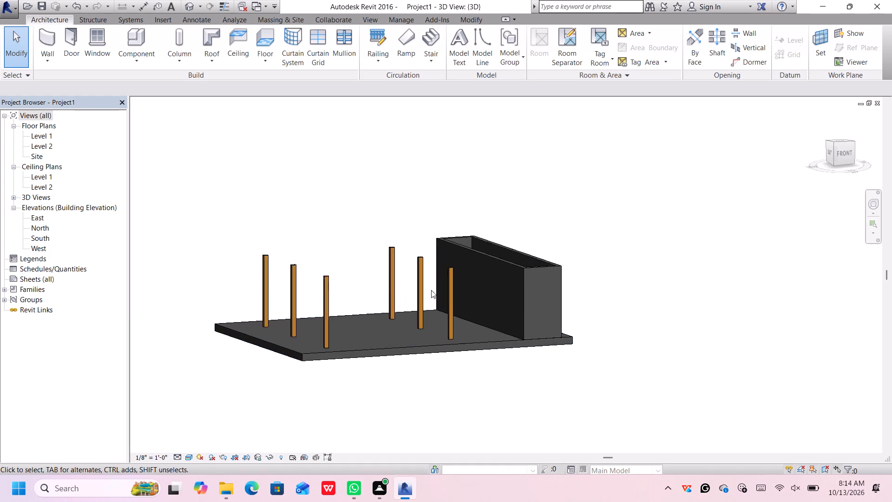
{"action": "scroll", "coordinate": [436, 304], "scroll_direction": "up", "scroll_amount": 7}
{"action": "scroll", "coordinate": [489, 309], "scroll_direction": "up", "scroll_amount": 1}
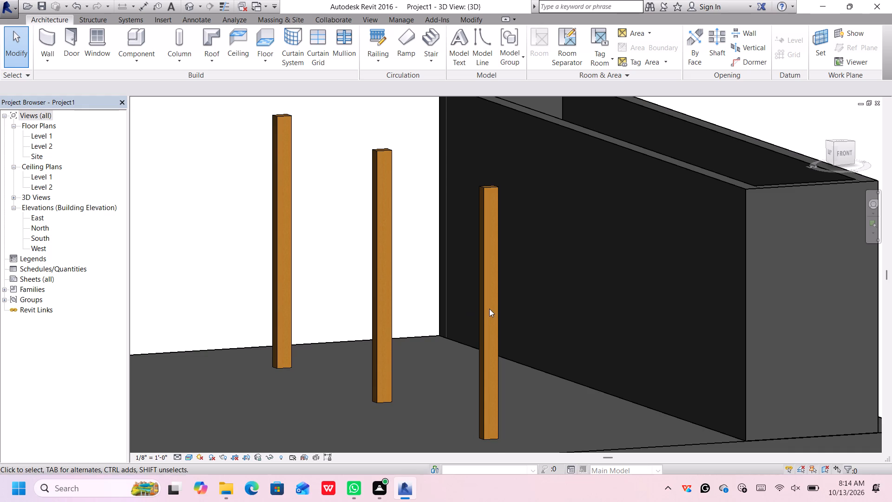
{"action": "scroll", "coordinate": [485, 308], "scroll_direction": "up", "scroll_amount": 1}
{"action": "left_click", "coordinate": [485, 308]}
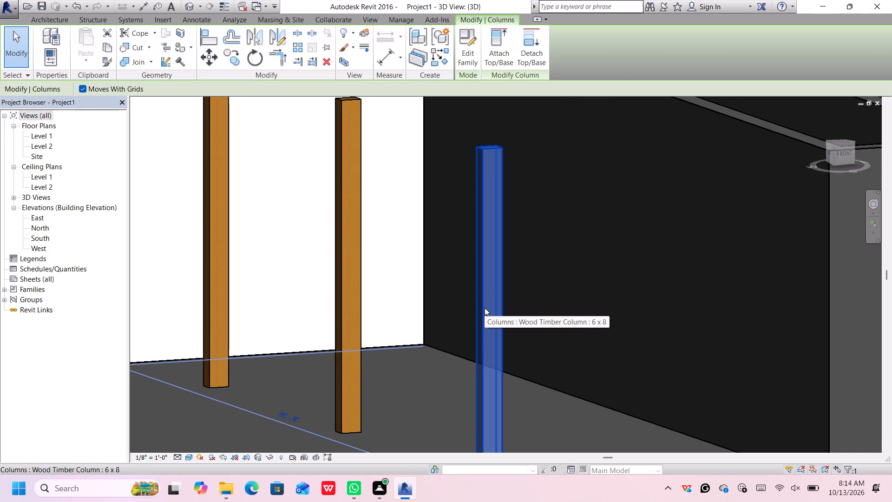
{"action": "right_click", "coordinate": [485, 308]}
{"action": "left_click", "coordinate": [495, 300]}
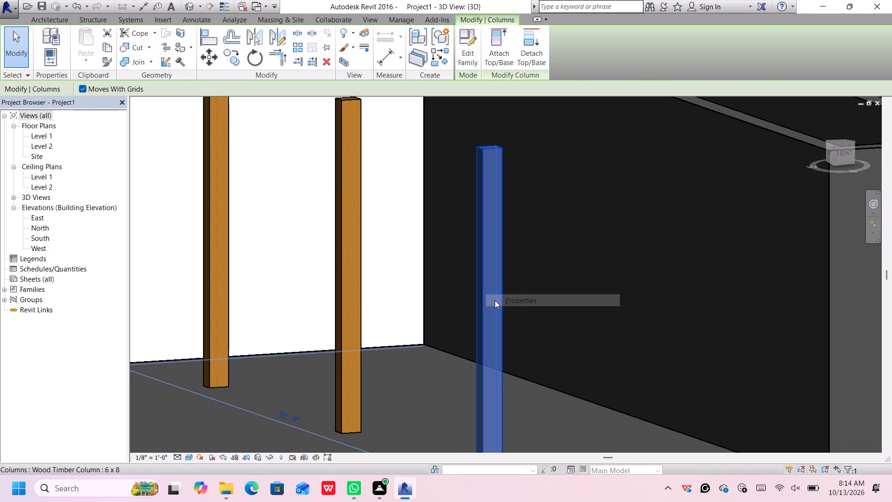
{"action": "scroll", "coordinate": [653, 317], "scroll_direction": "up", "scroll_amount": 1}
{"action": "left_click", "coordinate": [750, 105]}
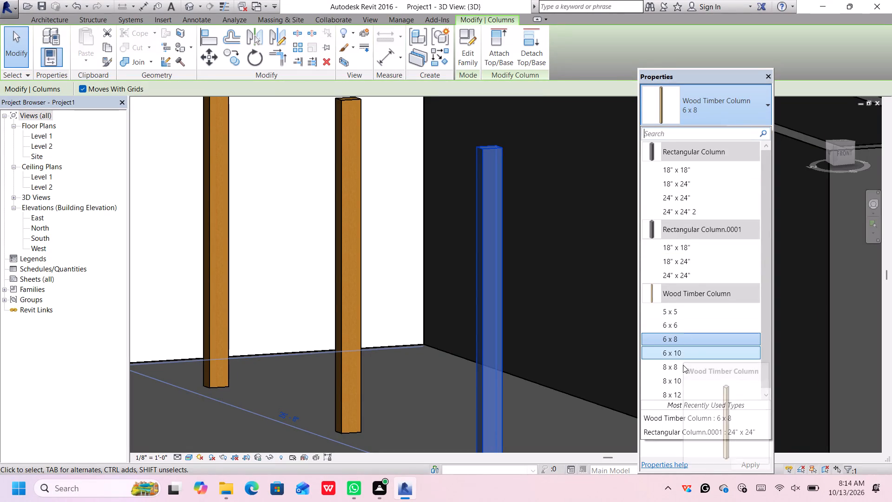
{"action": "scroll", "coordinate": [683, 389], "scroll_direction": "down", "scroll_amount": 3}
{"action": "left_click", "coordinate": [683, 388]}
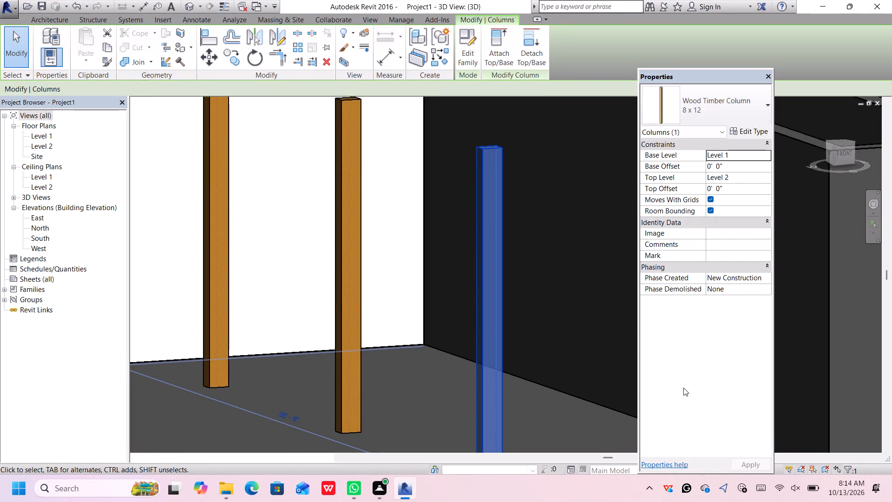
Open the type properties of the Wood Timber Column 8 x 12.
{"action": "scroll", "coordinate": [662, 289], "scroll_direction": "down", "scroll_amount": 6}
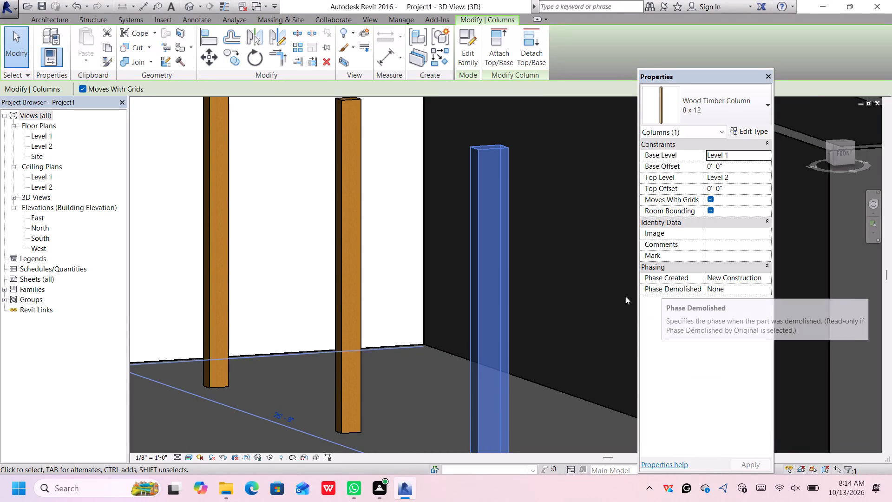
{"action": "scroll", "coordinate": [625, 296], "scroll_direction": "down", "scroll_amount": 4}
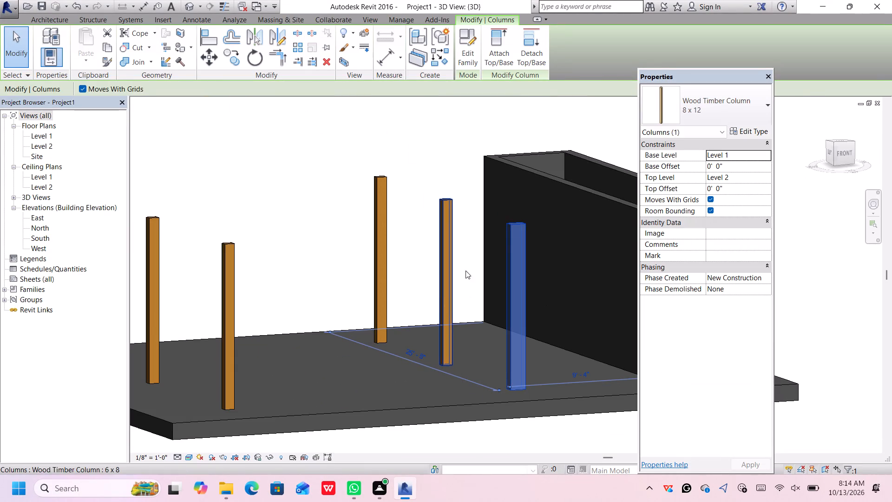
{"action": "left_click", "coordinate": [752, 130]}
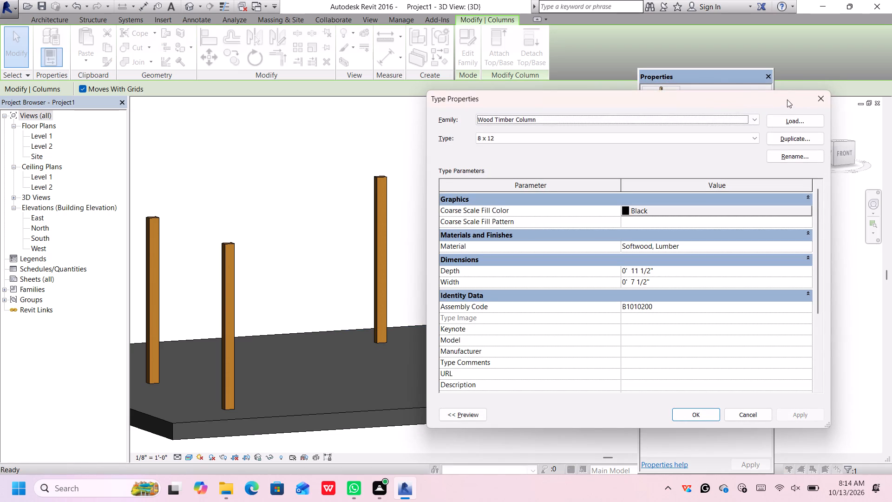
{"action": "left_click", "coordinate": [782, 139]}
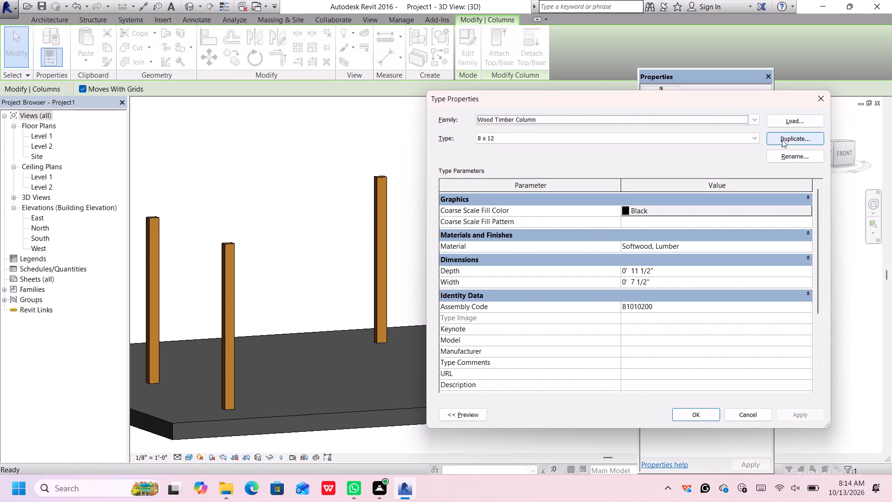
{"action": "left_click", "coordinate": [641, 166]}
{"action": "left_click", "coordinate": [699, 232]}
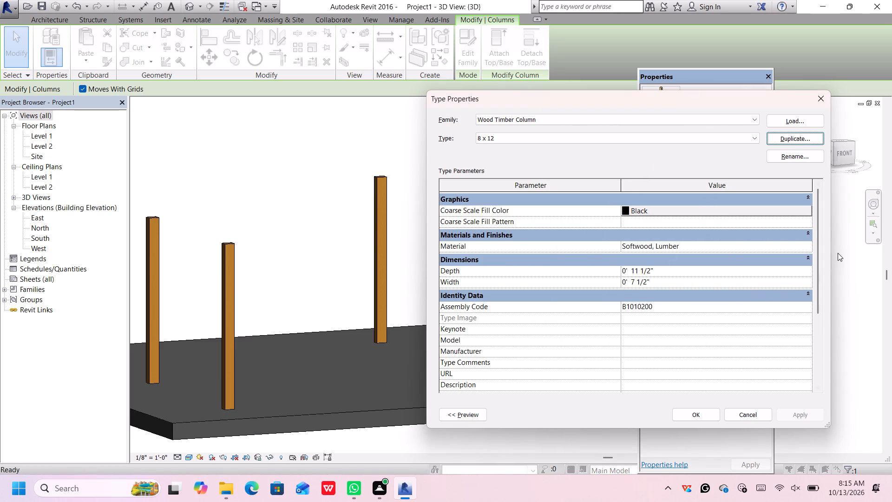
Open the material of the Wood Timber Column 8 x 12 type for editing and select Rigid insulation.
{"action": "left_click", "coordinate": [807, 244]}
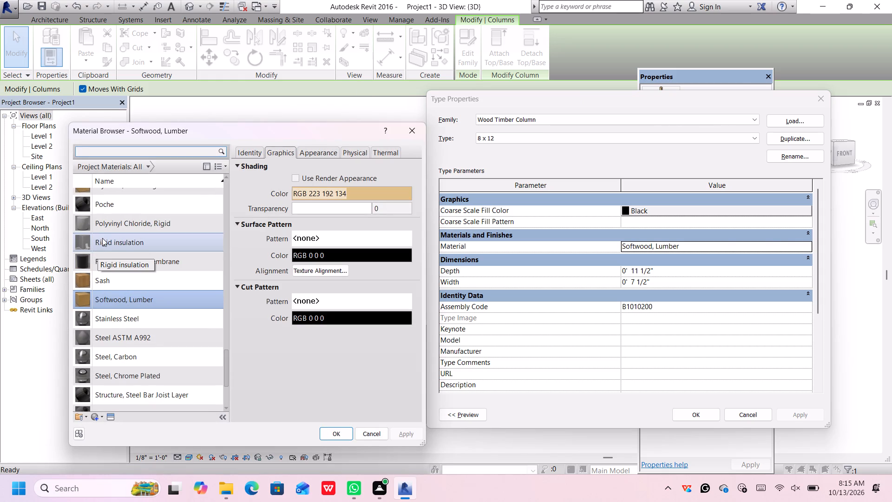
{"action": "scroll", "coordinate": [111, 254], "scroll_direction": "down", "scroll_amount": 1}
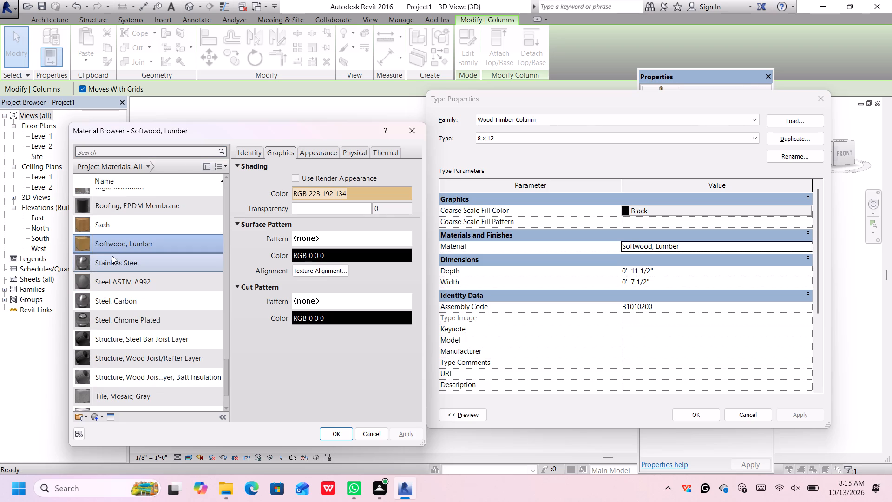
{"action": "scroll", "coordinate": [112, 256], "scroll_direction": "up", "scroll_amount": 1}
{"action": "left_click", "coordinate": [120, 239]}
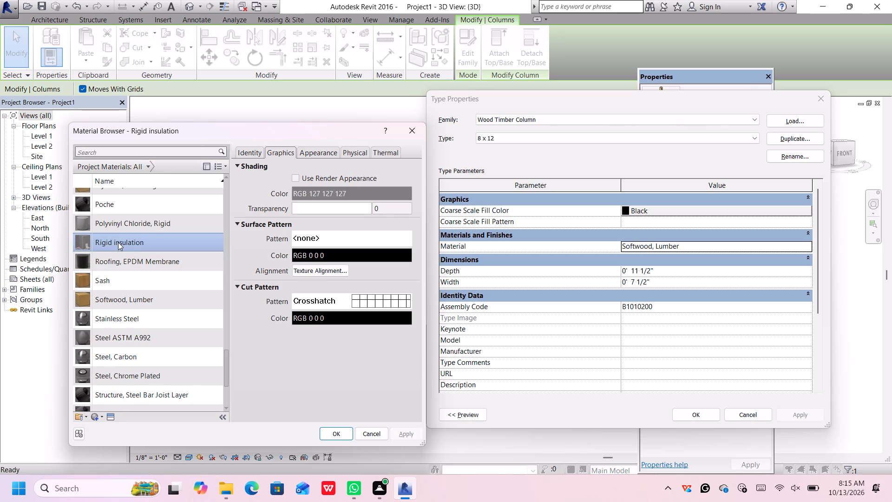
Look through the remaining project materials for a suitable column material.
{"action": "scroll", "coordinate": [128, 278], "scroll_direction": "down", "scroll_amount": 4}
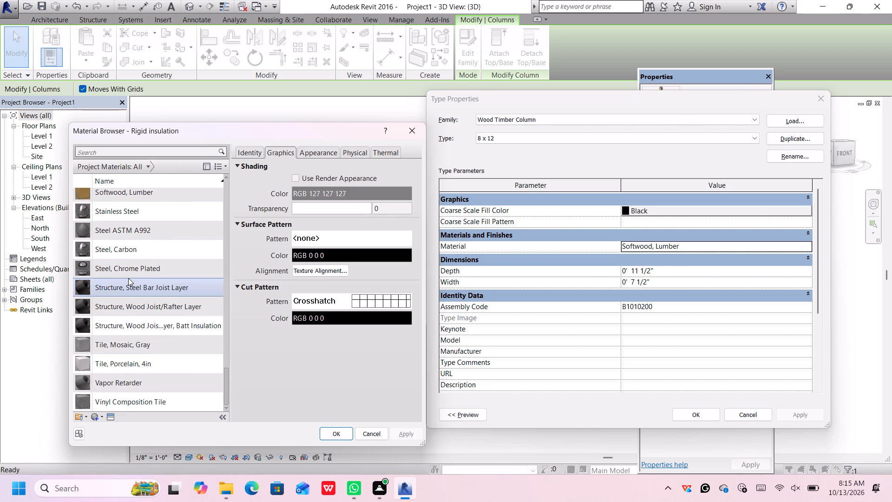
{"action": "scroll", "coordinate": [128, 278], "scroll_direction": "down", "scroll_amount": 1}
{"action": "scroll", "coordinate": [131, 369], "scroll_direction": "down", "scroll_amount": 1}
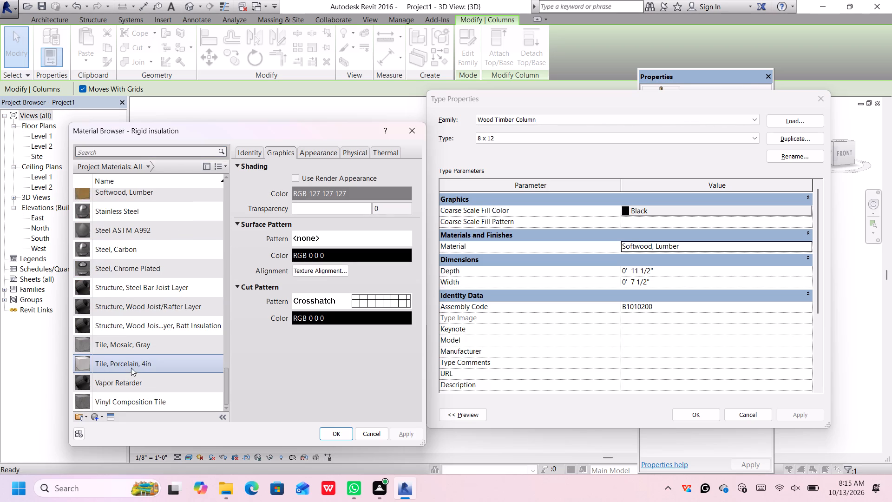
{"action": "scroll", "coordinate": [131, 368], "scroll_direction": "down", "scroll_amount": 2}
{"action": "scroll", "coordinate": [134, 357], "scroll_direction": "up", "scroll_amount": 1}
{"action": "scroll", "coordinate": [177, 283], "scroll_direction": "down", "scroll_amount": 1}
{"action": "scroll", "coordinate": [166, 295], "scroll_direction": "up", "scroll_amount": 1}
{"action": "scroll", "coordinate": [164, 299], "scroll_direction": "down", "scroll_amount": 3}
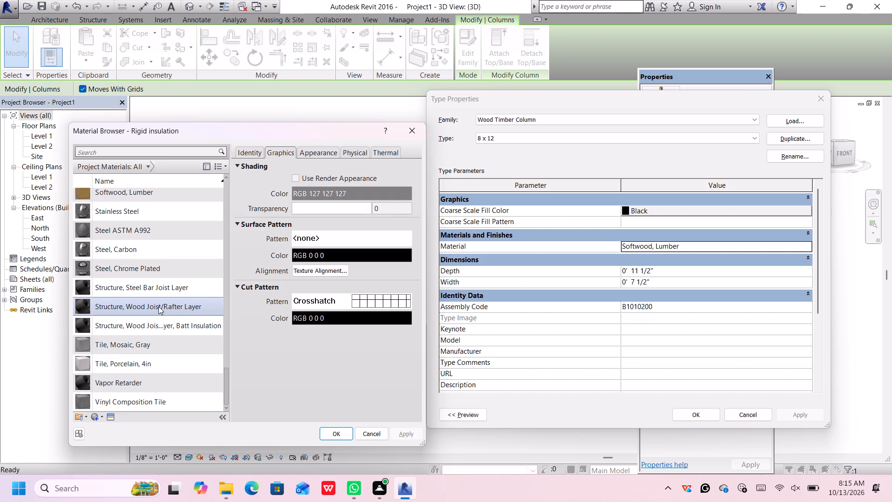
{"action": "scroll", "coordinate": [158, 306], "scroll_direction": "down", "scroll_amount": 3}
{"action": "scroll", "coordinate": [158, 307], "scroll_direction": "up", "scroll_amount": 1}
{"action": "scroll", "coordinate": [158, 307], "scroll_direction": "down", "scroll_amount": 1}
{"action": "scroll", "coordinate": [126, 363], "scroll_direction": "down", "scroll_amount": 6}
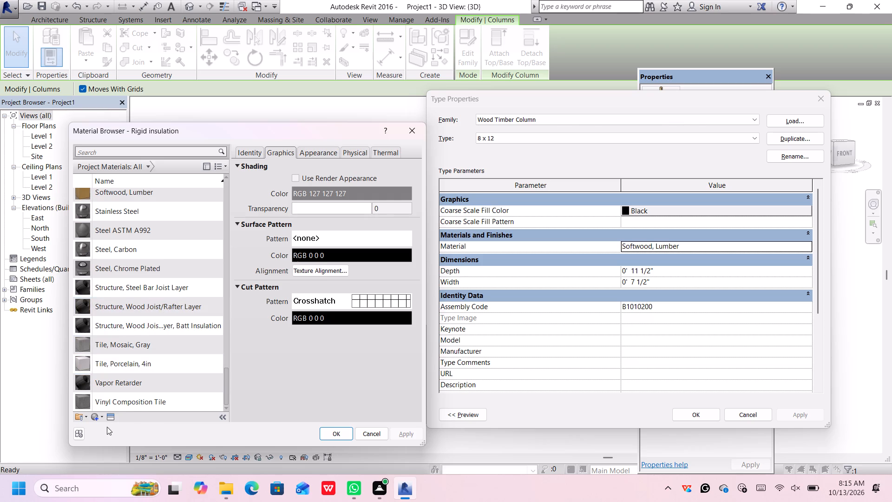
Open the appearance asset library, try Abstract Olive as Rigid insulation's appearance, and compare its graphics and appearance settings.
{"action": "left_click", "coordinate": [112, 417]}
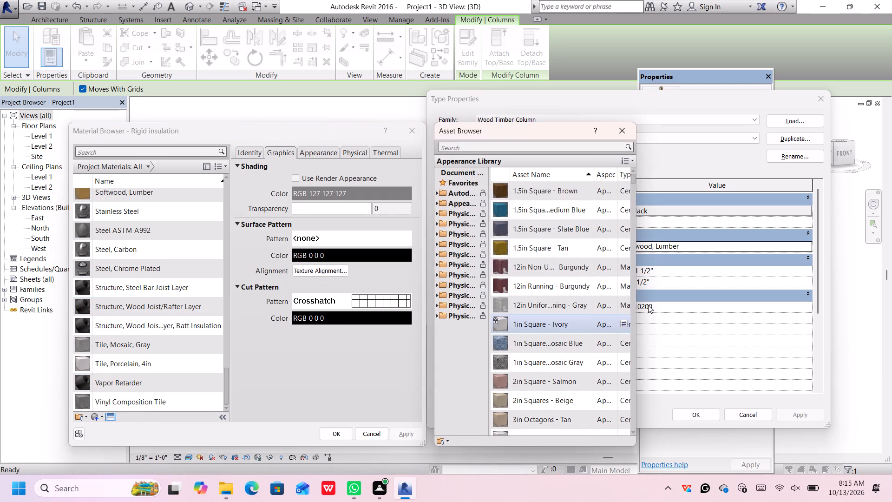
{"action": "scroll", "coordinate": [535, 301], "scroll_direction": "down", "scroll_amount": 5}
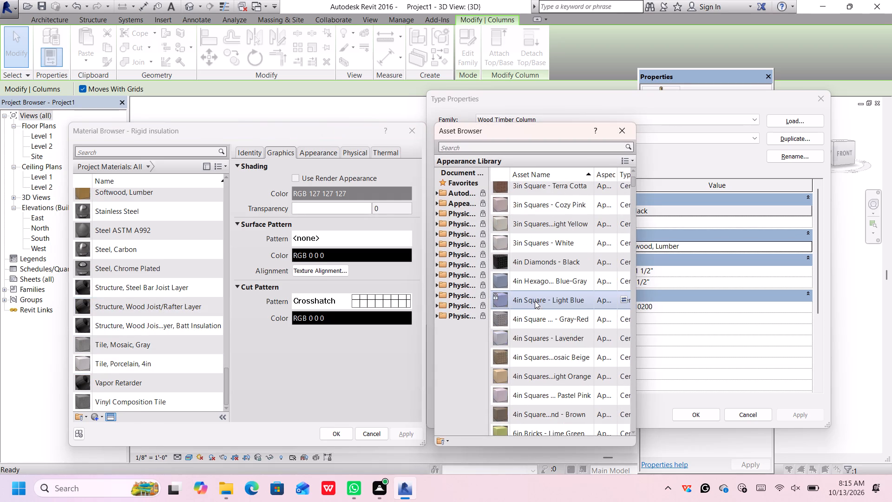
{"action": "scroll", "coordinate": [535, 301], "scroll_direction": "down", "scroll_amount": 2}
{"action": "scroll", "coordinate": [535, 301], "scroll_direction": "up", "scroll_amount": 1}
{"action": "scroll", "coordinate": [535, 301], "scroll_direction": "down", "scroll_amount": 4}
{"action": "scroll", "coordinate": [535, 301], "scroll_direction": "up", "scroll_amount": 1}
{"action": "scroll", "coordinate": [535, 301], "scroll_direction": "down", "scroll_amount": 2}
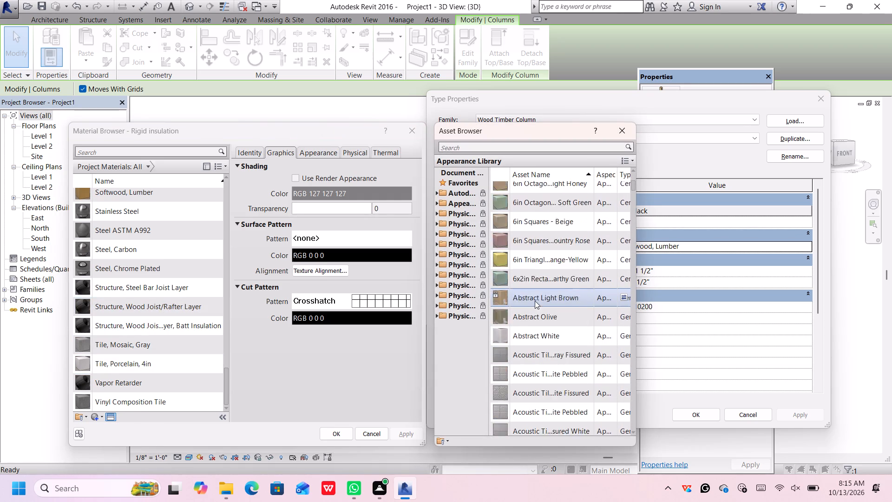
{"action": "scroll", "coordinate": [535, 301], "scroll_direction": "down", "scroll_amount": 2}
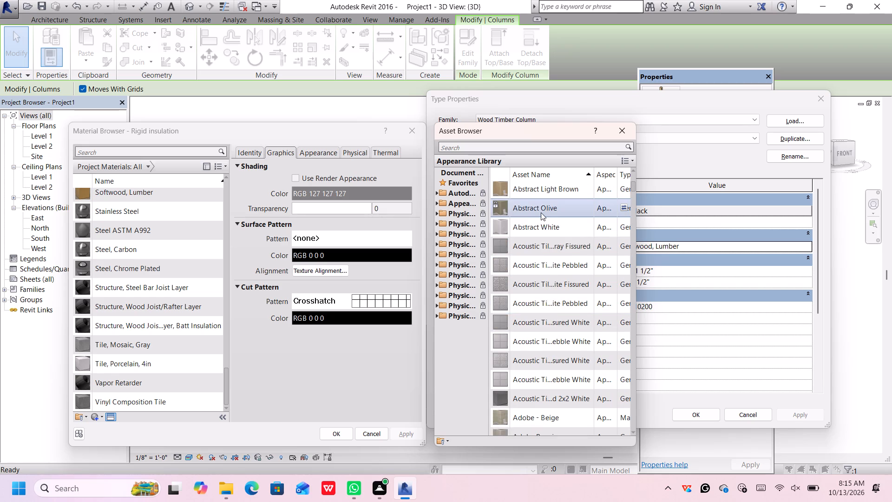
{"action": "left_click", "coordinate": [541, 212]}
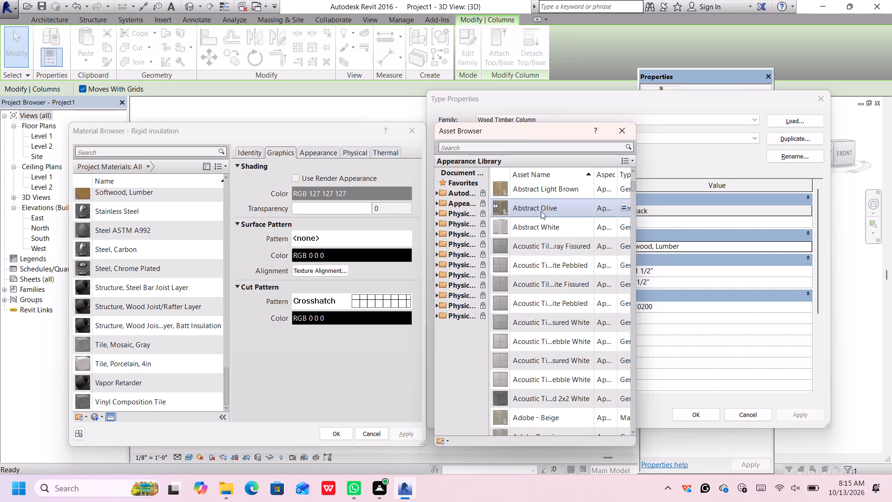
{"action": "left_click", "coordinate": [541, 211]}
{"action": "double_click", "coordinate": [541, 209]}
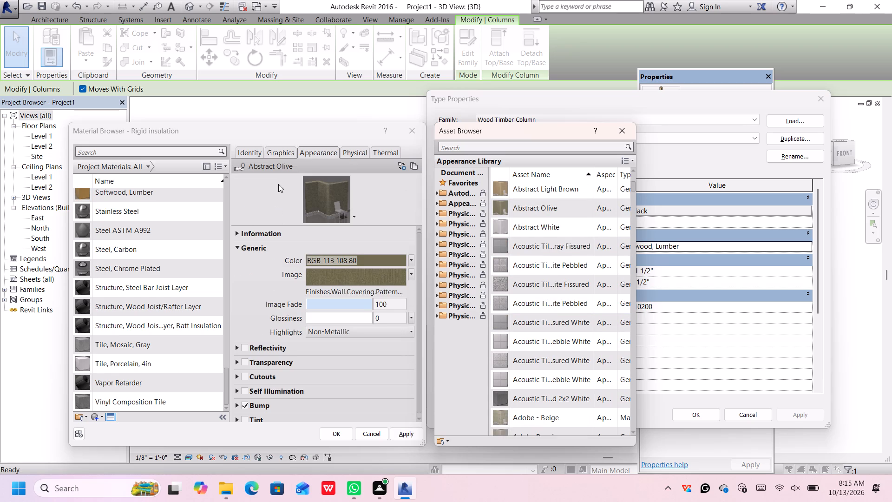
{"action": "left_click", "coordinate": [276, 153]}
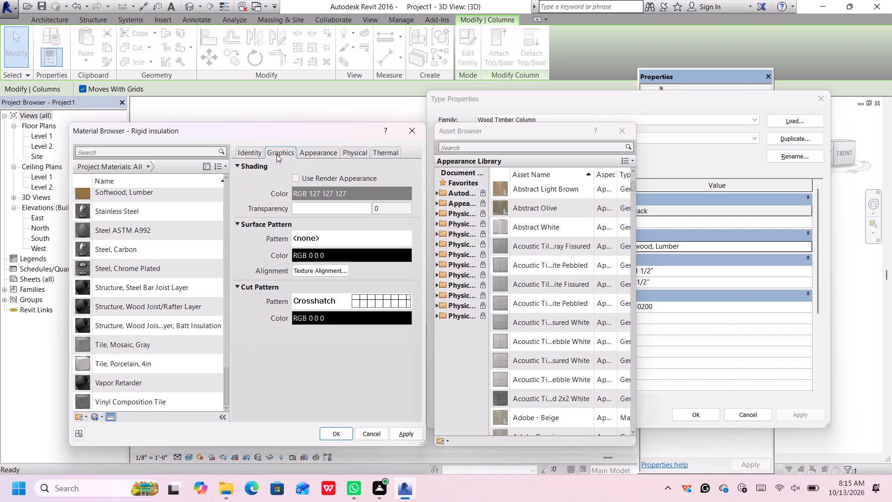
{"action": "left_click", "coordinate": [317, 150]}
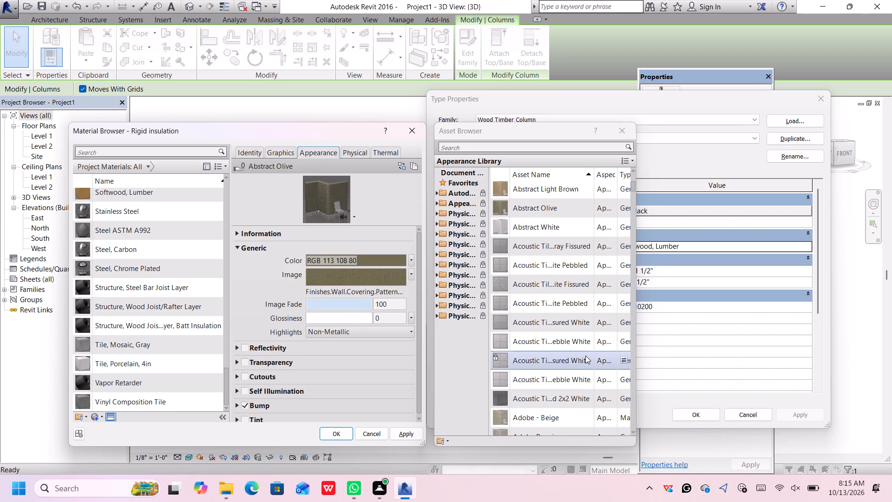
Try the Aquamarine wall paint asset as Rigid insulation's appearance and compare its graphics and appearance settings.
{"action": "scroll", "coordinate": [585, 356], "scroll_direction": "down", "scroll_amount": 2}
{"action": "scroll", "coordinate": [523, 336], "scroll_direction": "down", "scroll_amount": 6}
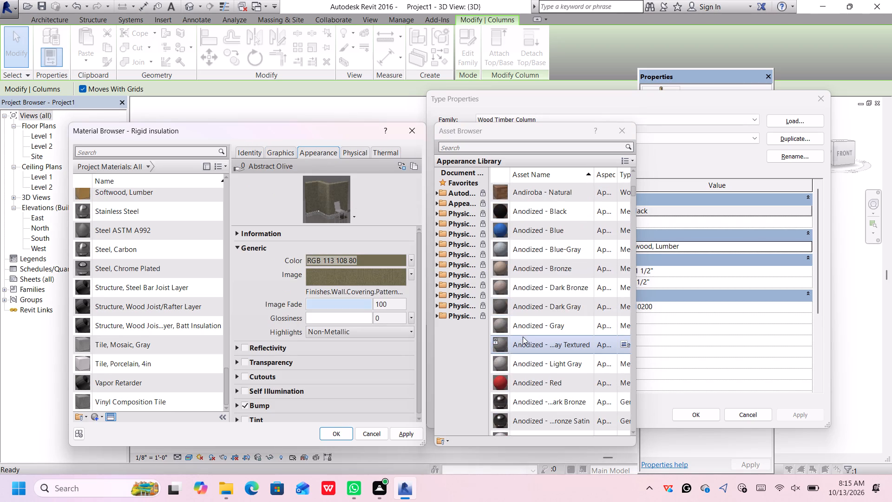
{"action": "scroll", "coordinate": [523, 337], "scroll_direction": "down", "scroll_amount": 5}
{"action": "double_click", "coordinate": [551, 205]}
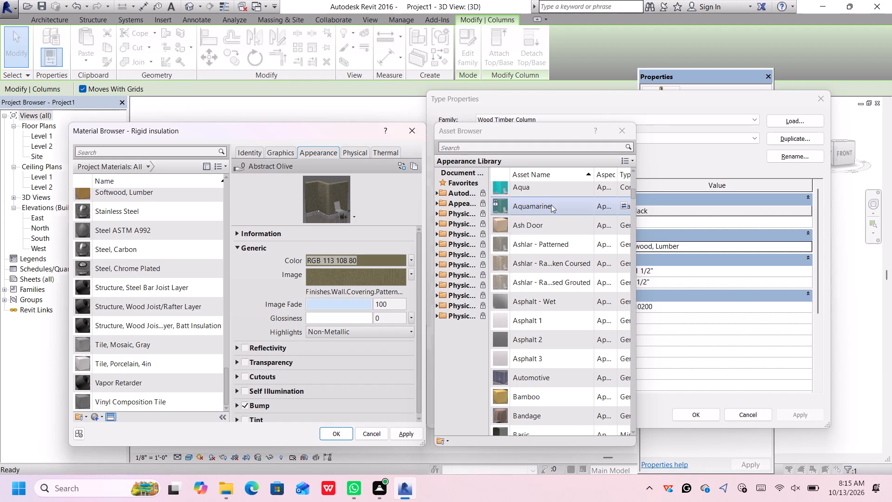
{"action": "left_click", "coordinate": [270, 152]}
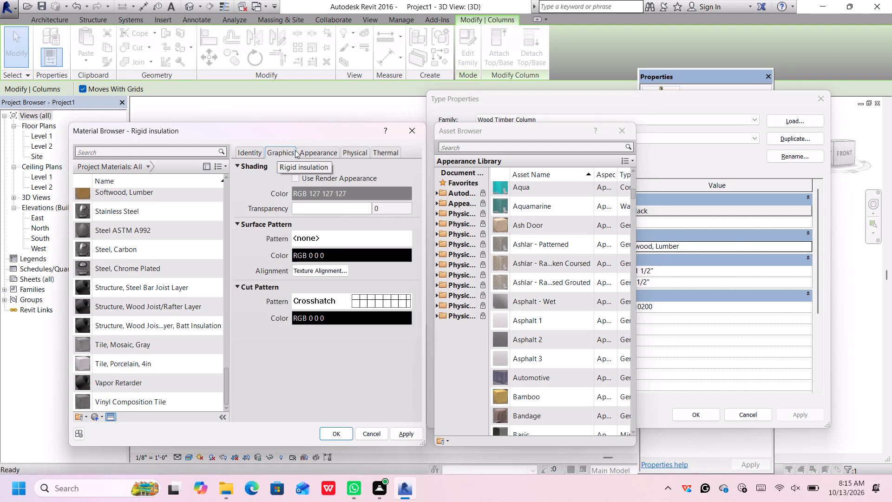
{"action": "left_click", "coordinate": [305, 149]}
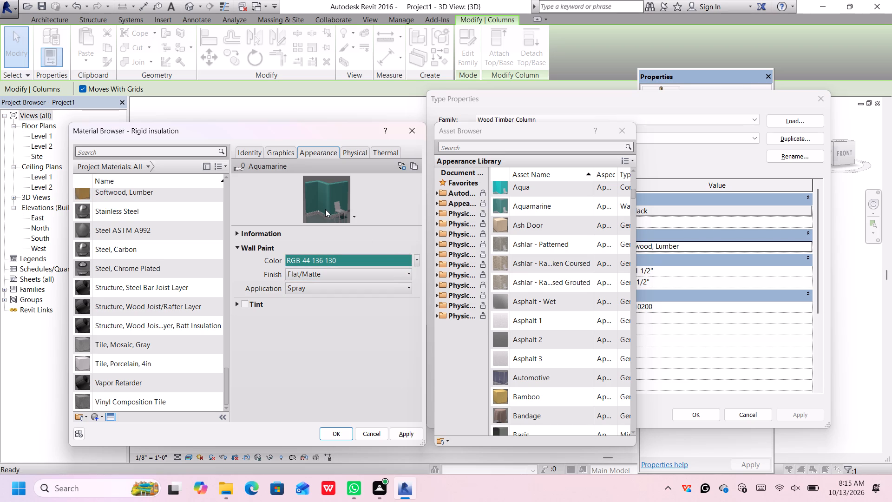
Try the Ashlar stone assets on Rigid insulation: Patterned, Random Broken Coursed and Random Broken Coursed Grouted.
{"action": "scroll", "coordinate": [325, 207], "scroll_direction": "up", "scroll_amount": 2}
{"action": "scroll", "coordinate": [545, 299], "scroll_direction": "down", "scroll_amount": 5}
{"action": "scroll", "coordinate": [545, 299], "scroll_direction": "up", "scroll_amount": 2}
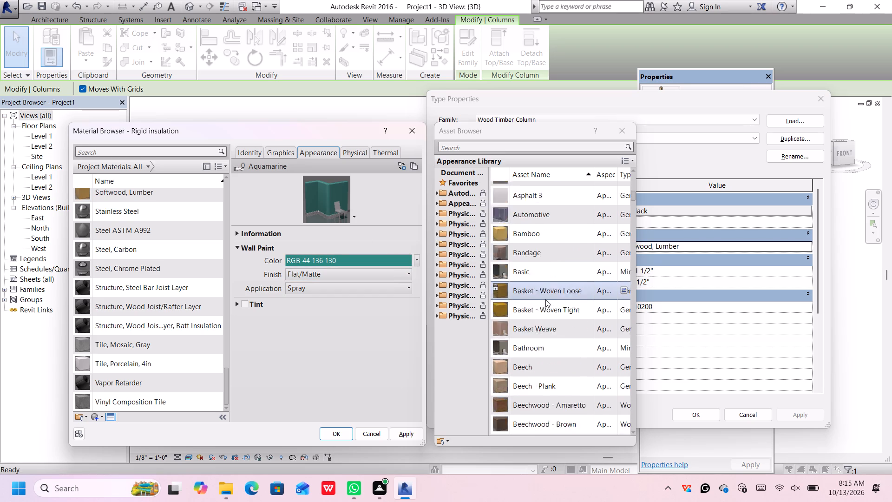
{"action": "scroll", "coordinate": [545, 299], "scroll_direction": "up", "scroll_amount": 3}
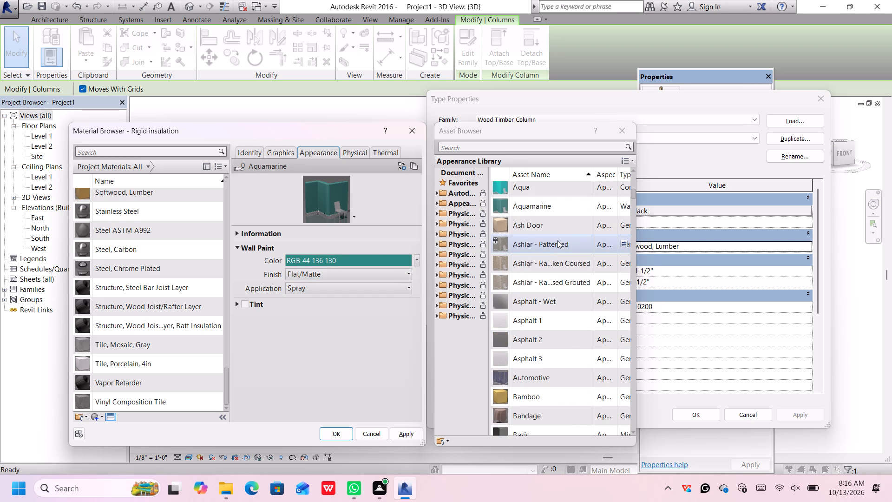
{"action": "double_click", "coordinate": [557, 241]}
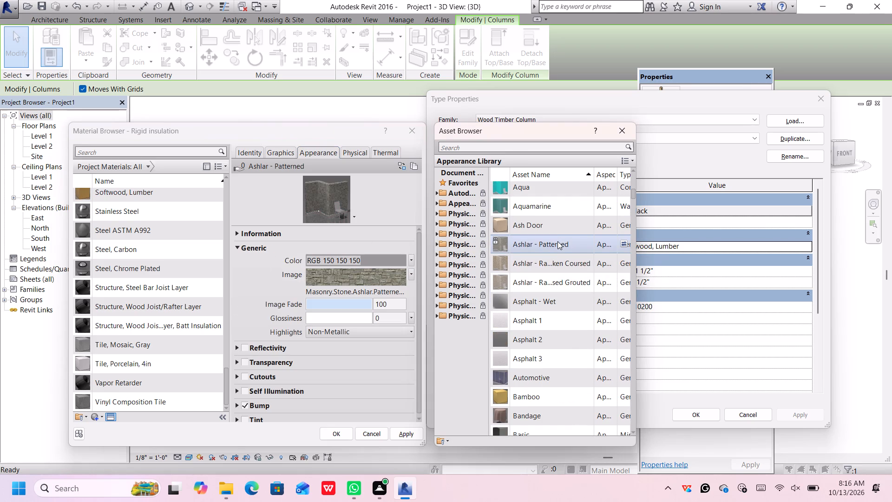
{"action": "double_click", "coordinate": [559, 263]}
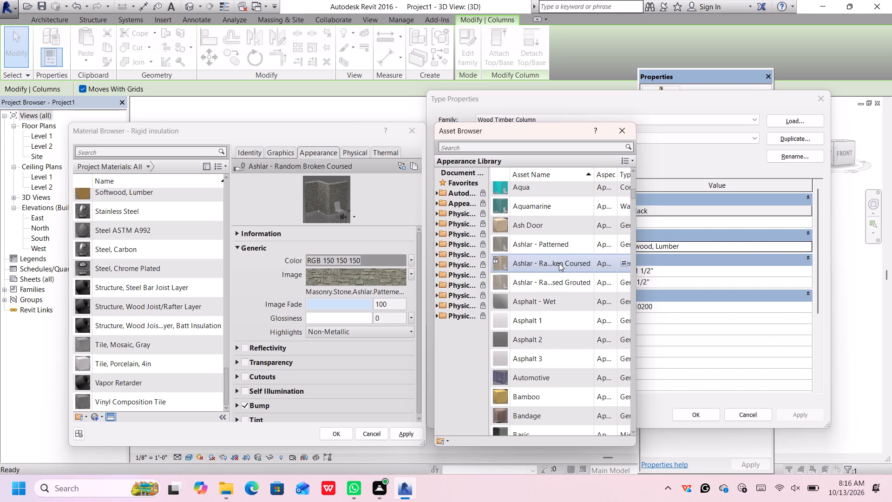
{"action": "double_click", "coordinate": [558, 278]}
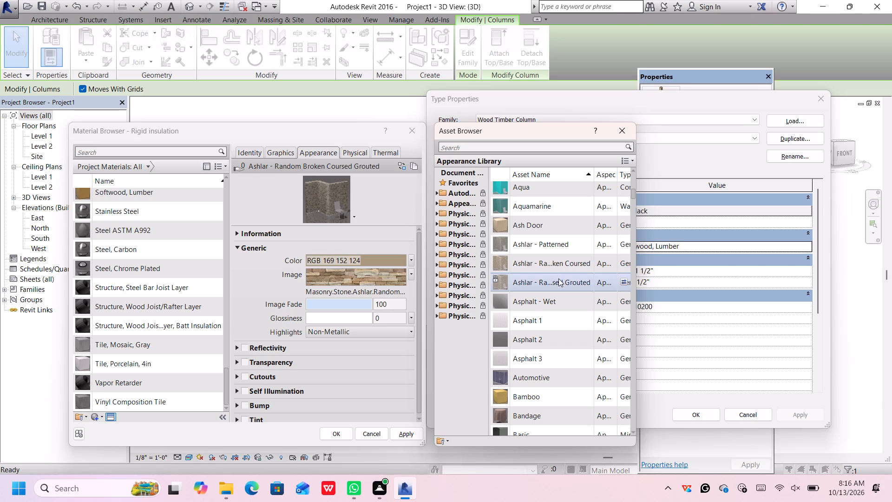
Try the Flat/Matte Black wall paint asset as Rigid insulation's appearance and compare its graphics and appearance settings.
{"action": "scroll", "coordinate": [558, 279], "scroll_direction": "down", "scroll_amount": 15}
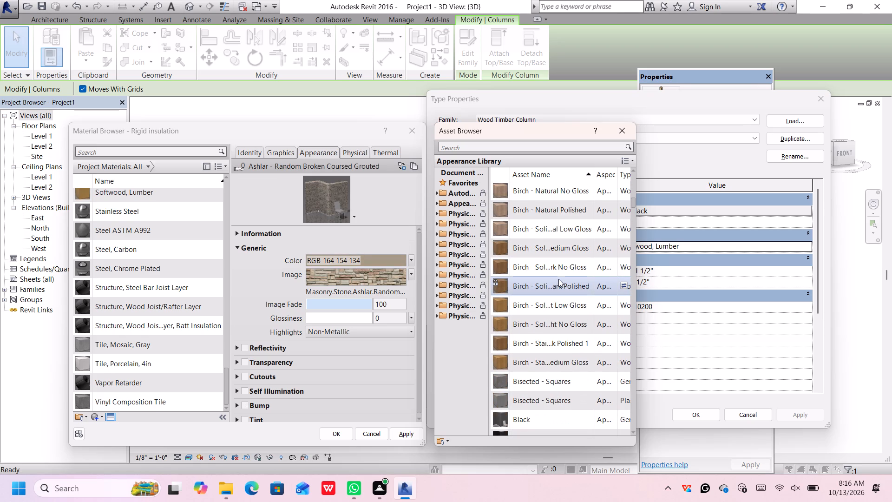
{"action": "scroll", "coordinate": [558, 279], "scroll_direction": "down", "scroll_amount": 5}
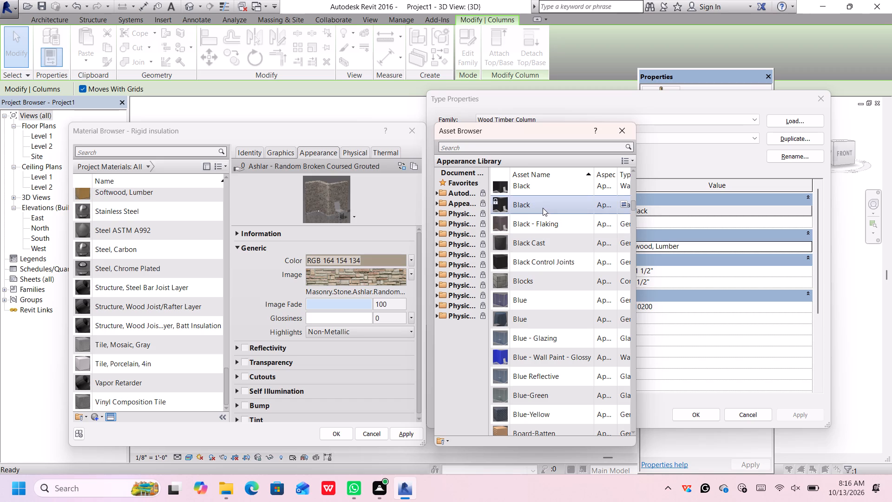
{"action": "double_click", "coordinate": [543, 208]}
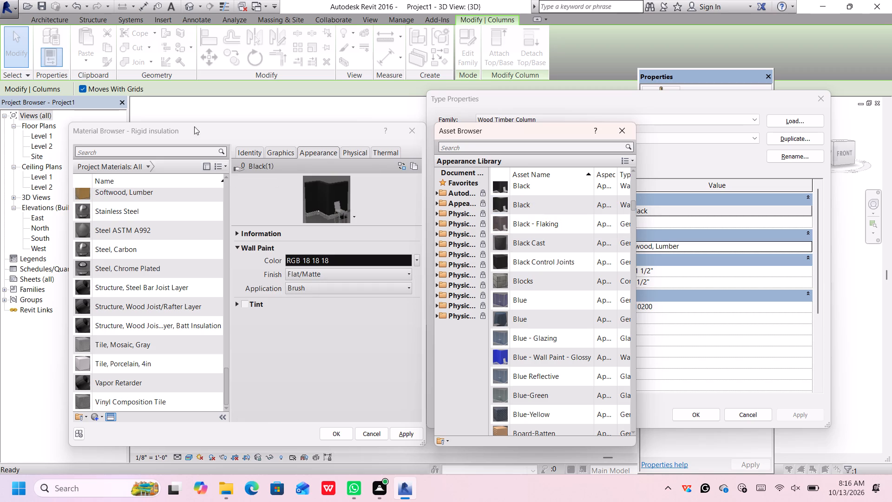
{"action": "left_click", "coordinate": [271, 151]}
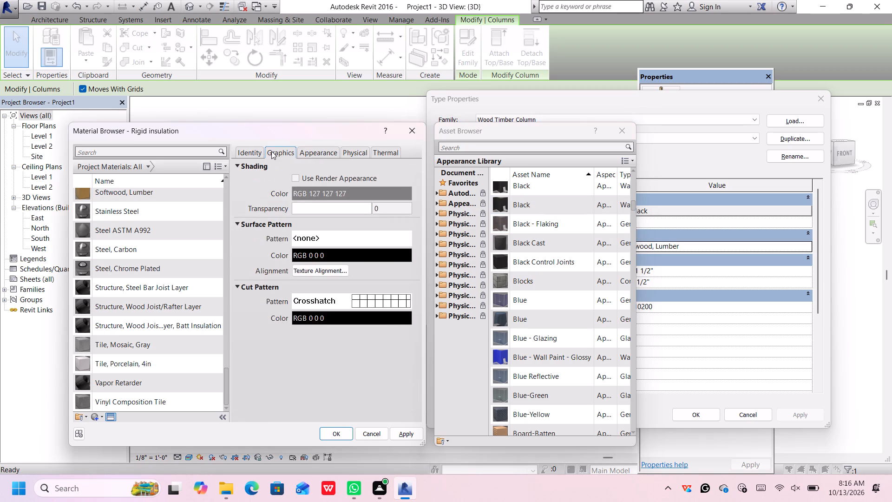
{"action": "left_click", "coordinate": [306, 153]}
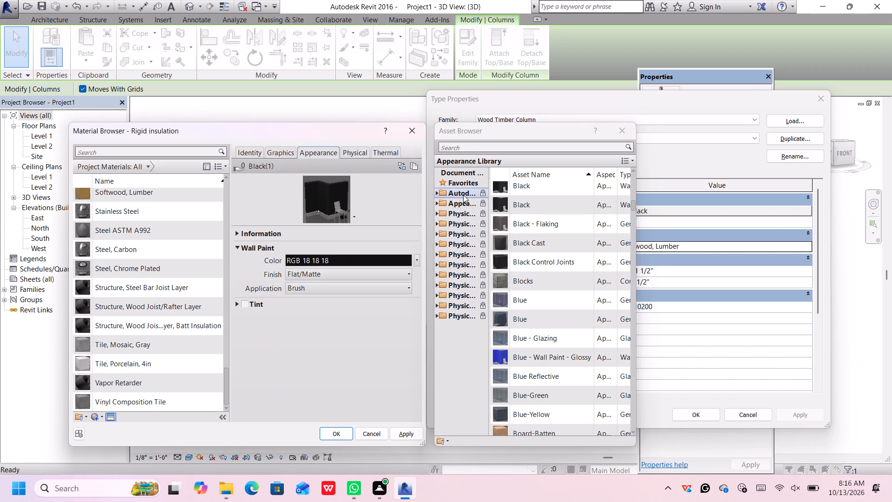
Try the Black - Flaking asset on Rigid insulation, and replace it with the Black wall paint asset in Gloss finish.
{"action": "double_click", "coordinate": [527, 219]}
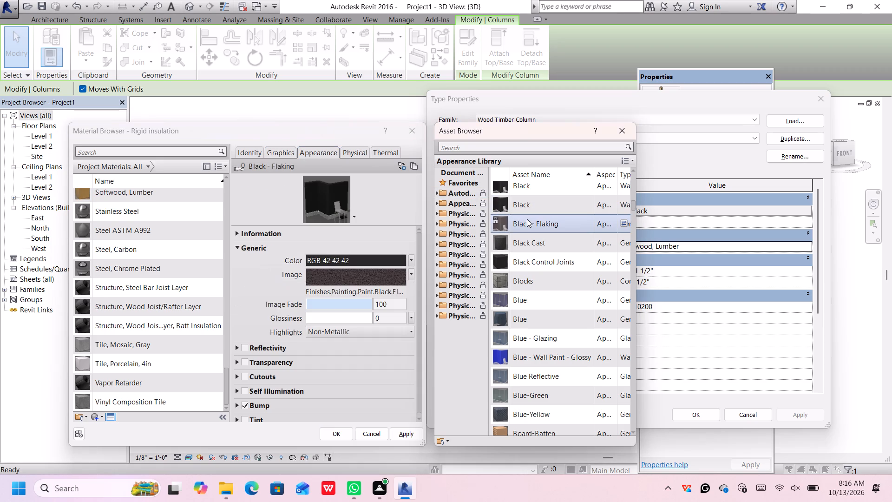
{"action": "double_click", "coordinate": [534, 187]}
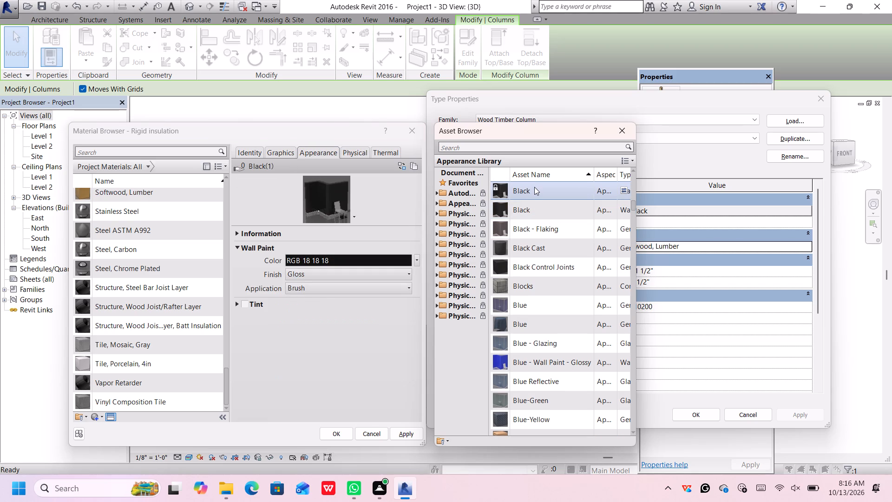
Set the wall paint colour of Rigid insulation to RGB 176 176 157, a darkened version of the custom PANTONE 441 C swatch, and accept the material.
{"action": "left_click", "coordinate": [417, 262]}
{"action": "left_click", "coordinate": [404, 275]}
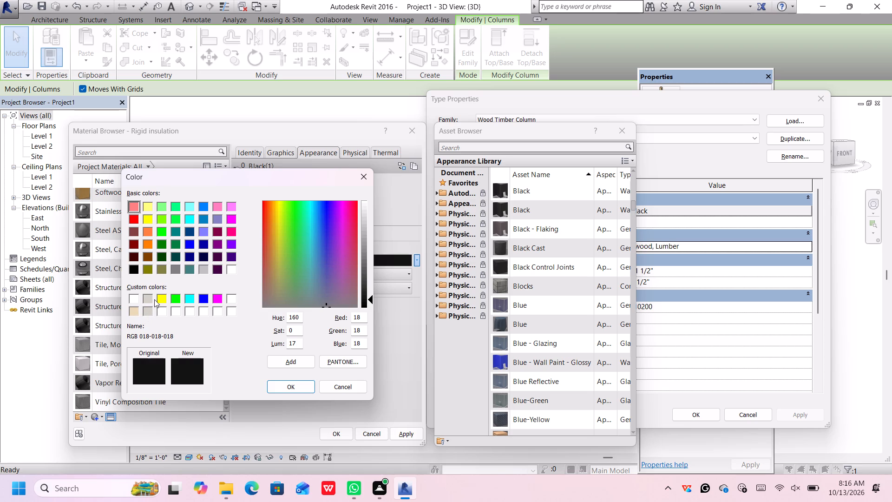
{"action": "left_click", "coordinate": [178, 271]}
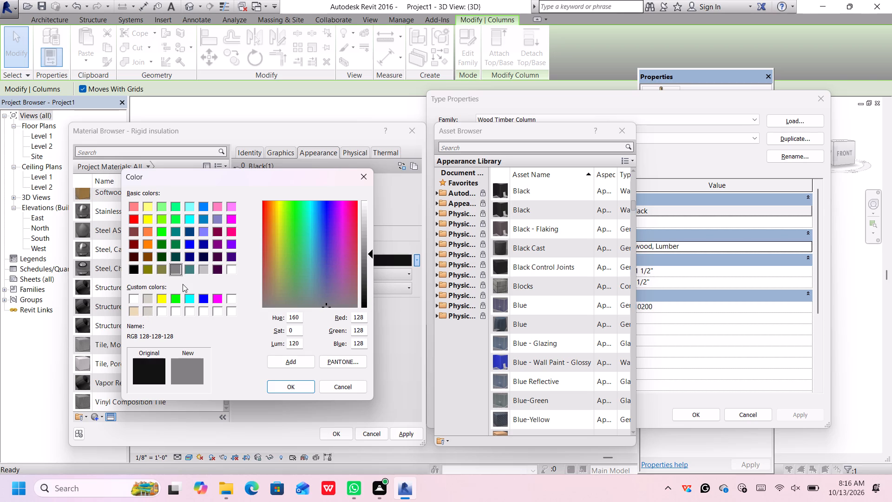
{"action": "left_click", "coordinate": [147, 303]}
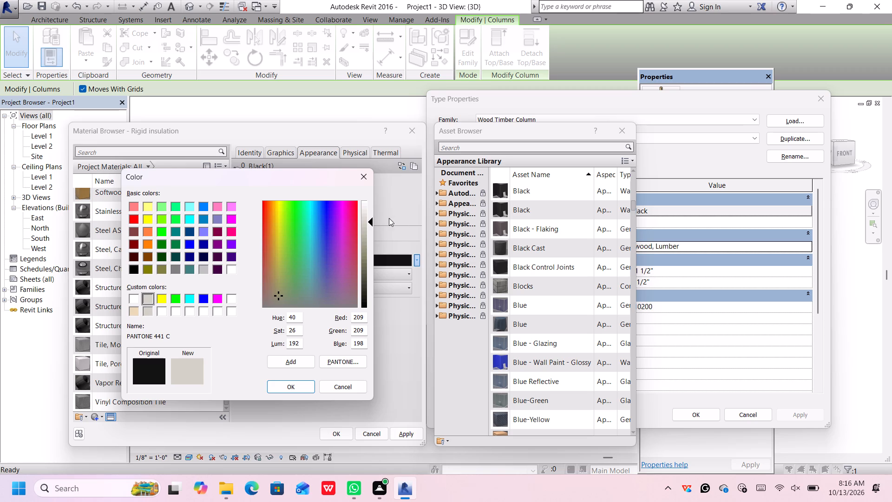
{"action": "left_click_drag", "start_coordinate": [371, 223], "coordinate": [371, 230]}
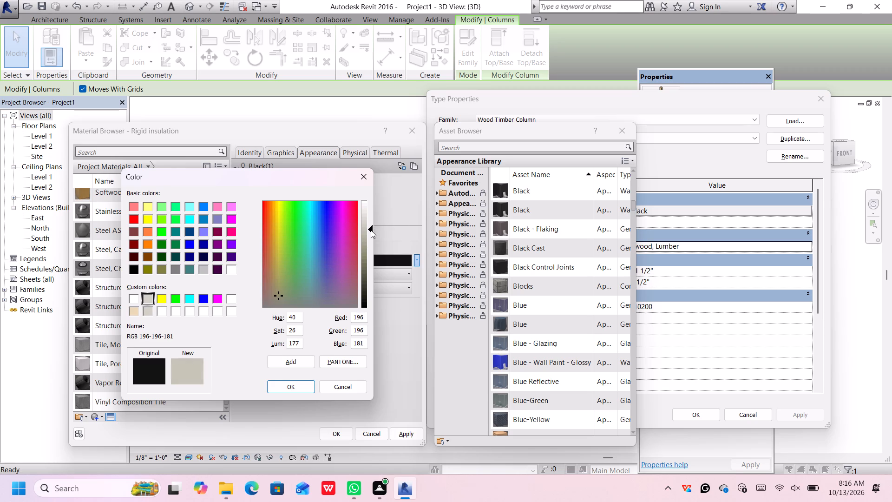
{"action": "left_click_drag", "start_coordinate": [371, 230], "coordinate": [371, 231]}
{"action": "left_click_drag", "start_coordinate": [371, 231], "coordinate": [371, 236]}
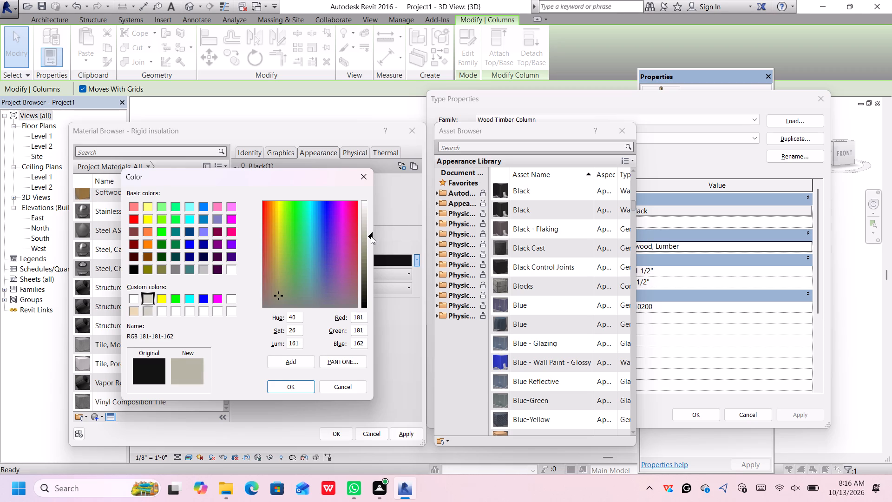
{"action": "left_click_drag", "start_coordinate": [371, 236], "coordinate": [371, 239]}
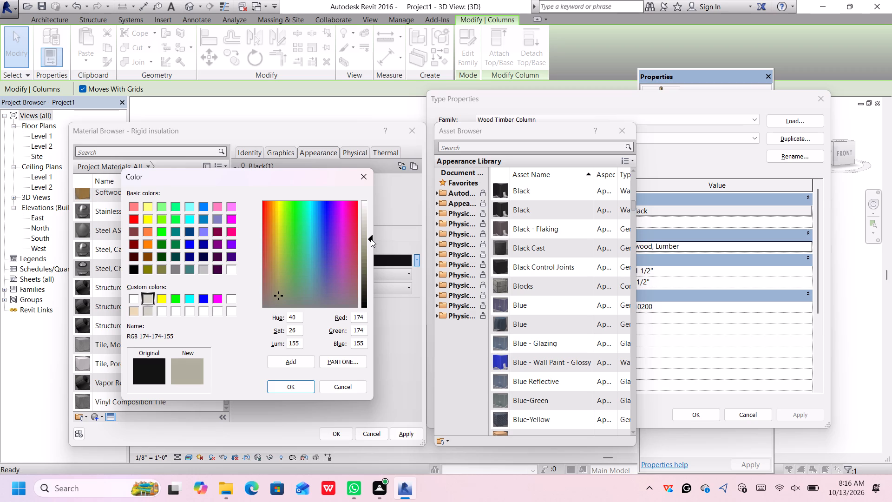
{"action": "left_click_drag", "start_coordinate": [371, 239], "coordinate": [372, 239]}
{"action": "left_click_drag", "start_coordinate": [372, 239], "coordinate": [372, 238]}
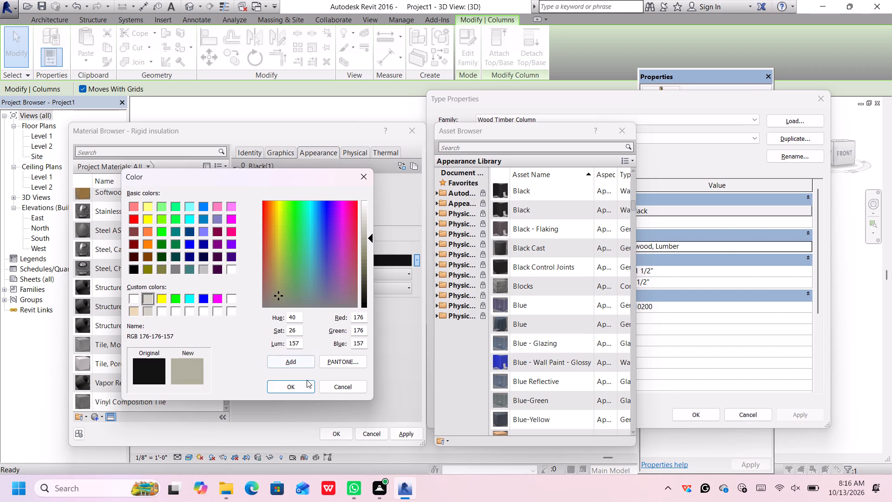
{"action": "left_click", "coordinate": [305, 382]}
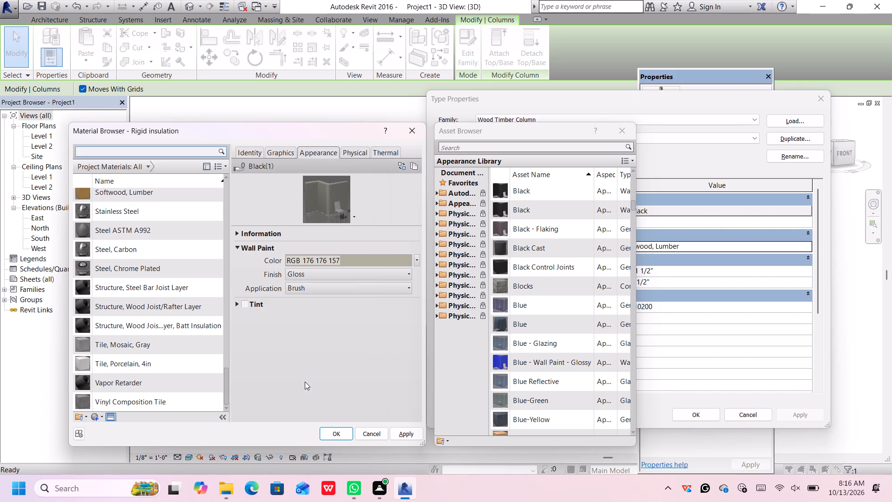
{"action": "left_click", "coordinate": [399, 437]}
{"action": "left_click", "coordinate": [336, 437]}
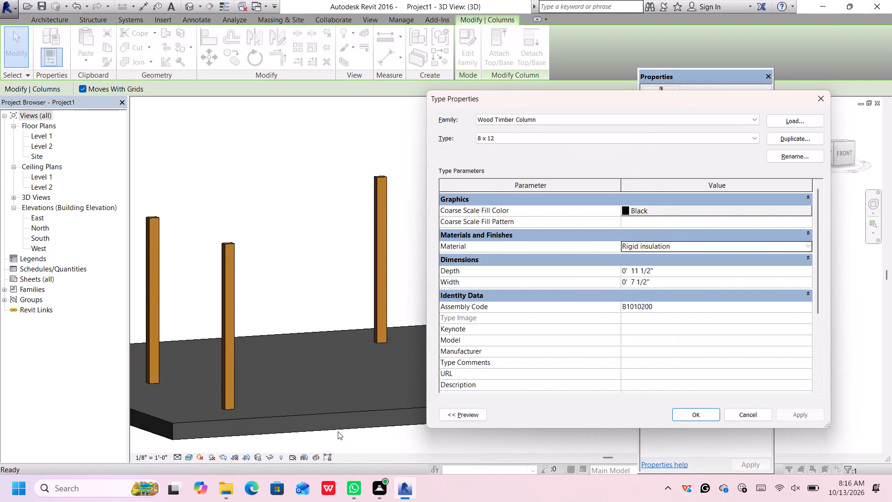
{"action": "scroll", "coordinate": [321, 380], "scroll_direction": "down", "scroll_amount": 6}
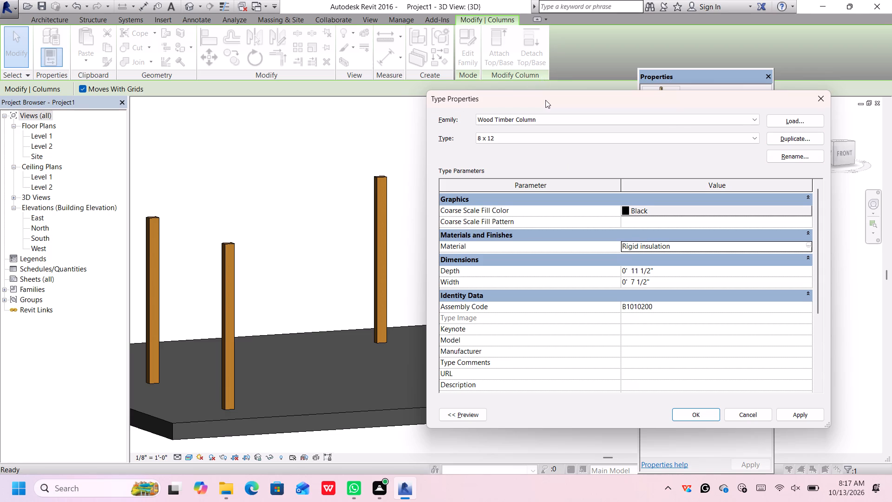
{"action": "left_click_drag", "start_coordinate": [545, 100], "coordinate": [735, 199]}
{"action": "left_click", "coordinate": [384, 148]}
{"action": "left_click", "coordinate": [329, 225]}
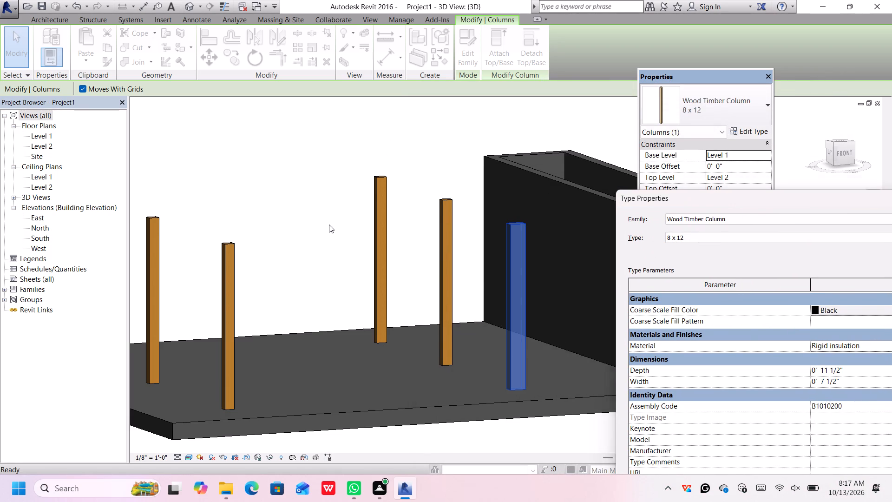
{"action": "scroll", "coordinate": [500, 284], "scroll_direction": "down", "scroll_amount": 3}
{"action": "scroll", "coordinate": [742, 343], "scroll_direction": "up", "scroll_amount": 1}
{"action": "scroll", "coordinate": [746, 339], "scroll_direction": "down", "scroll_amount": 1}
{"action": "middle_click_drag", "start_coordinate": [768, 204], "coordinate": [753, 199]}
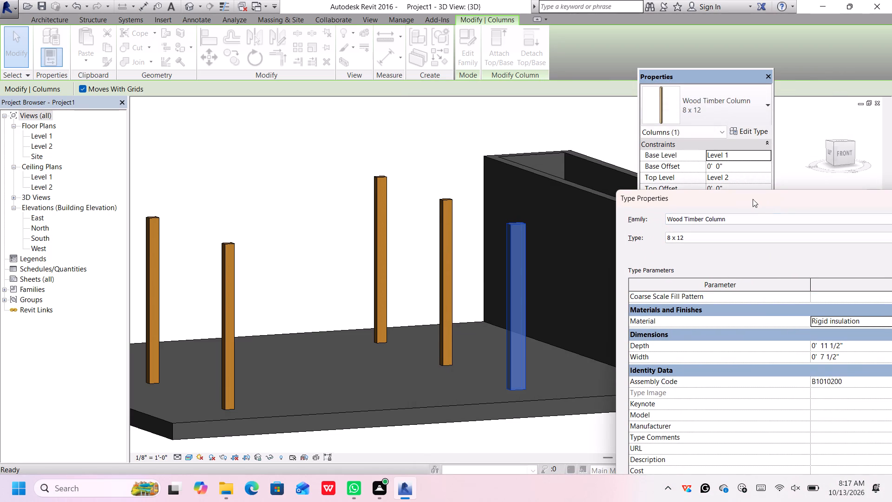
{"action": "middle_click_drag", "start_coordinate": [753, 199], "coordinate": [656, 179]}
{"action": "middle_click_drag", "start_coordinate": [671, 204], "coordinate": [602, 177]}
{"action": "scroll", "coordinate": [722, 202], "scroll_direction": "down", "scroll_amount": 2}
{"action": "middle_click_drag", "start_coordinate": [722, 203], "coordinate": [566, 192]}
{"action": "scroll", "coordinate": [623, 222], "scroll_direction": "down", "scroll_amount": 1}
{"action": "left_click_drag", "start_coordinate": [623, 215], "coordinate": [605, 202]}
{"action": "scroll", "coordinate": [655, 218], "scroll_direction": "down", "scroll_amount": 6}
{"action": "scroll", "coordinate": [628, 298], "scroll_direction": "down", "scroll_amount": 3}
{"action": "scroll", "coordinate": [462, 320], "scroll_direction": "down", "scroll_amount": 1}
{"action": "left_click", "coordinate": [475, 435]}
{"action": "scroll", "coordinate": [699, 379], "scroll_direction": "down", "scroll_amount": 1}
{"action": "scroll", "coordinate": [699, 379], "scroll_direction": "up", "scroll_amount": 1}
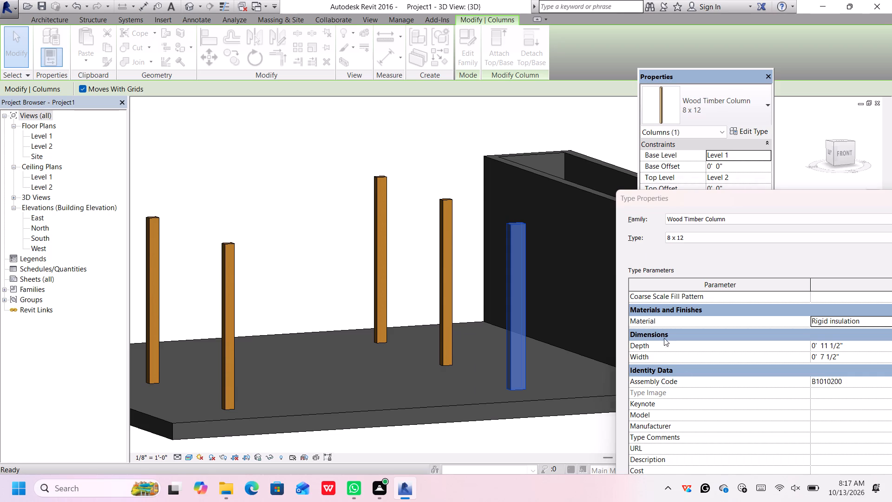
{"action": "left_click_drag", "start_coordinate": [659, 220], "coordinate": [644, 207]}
Accept Rigid insulation as the material of the Wood Timber Column 8 x 12 type and deselect the column.
{"action": "left_click_drag", "start_coordinate": [652, 194], "coordinate": [391, 87]}
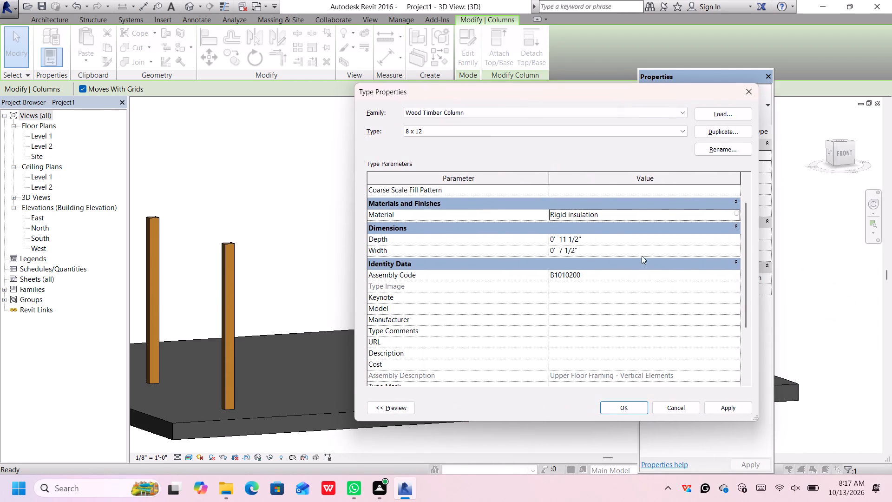
{"action": "left_click", "coordinate": [627, 409]}
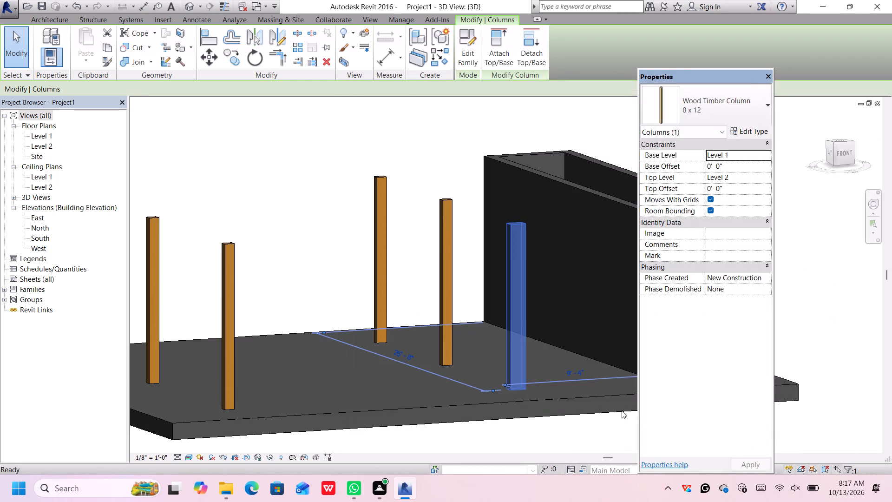
{"action": "left_click", "coordinate": [558, 437]}
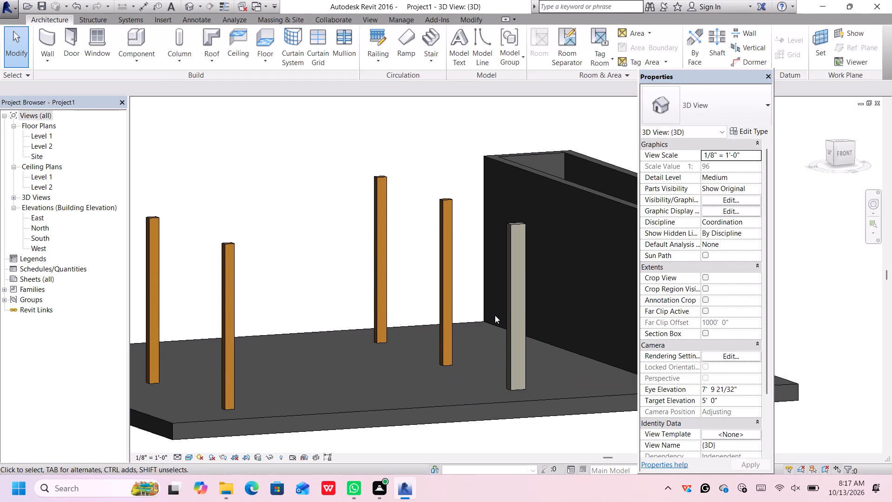
Change the middle and far columns in the row nearest the dark walls to the Wood Timber Column 8 x 12 type.
{"action": "left_click", "coordinate": [442, 293]}
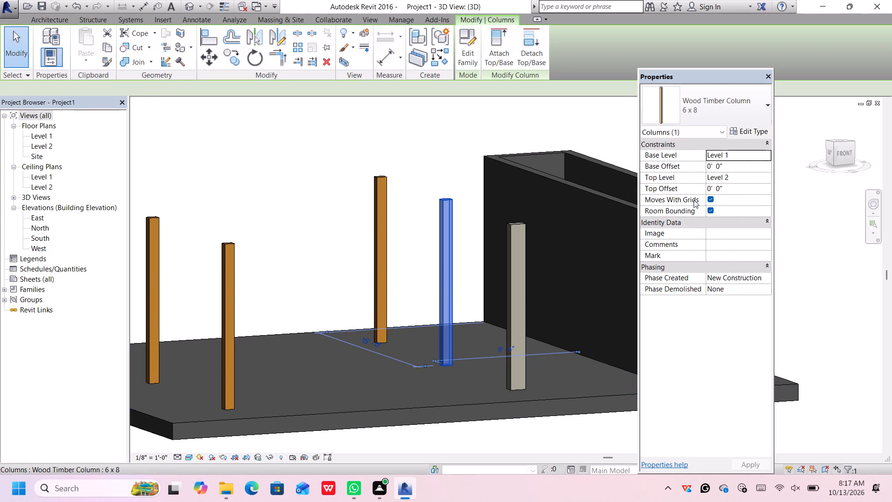
{"action": "left_click", "coordinate": [734, 111]}
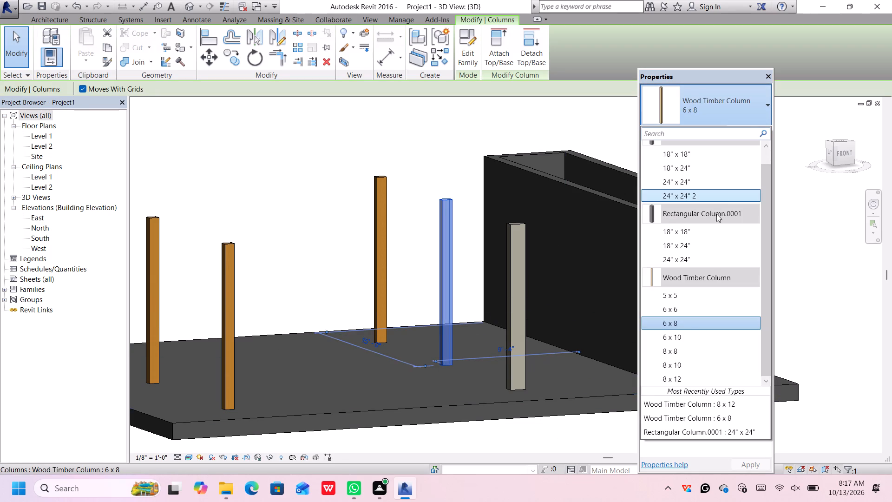
{"action": "left_click", "coordinate": [689, 383]}
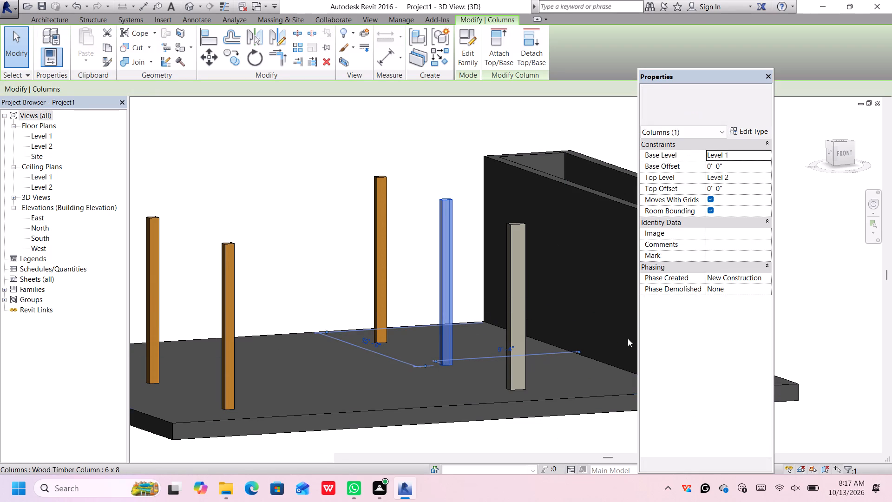
{"action": "left_click", "coordinate": [398, 177]}
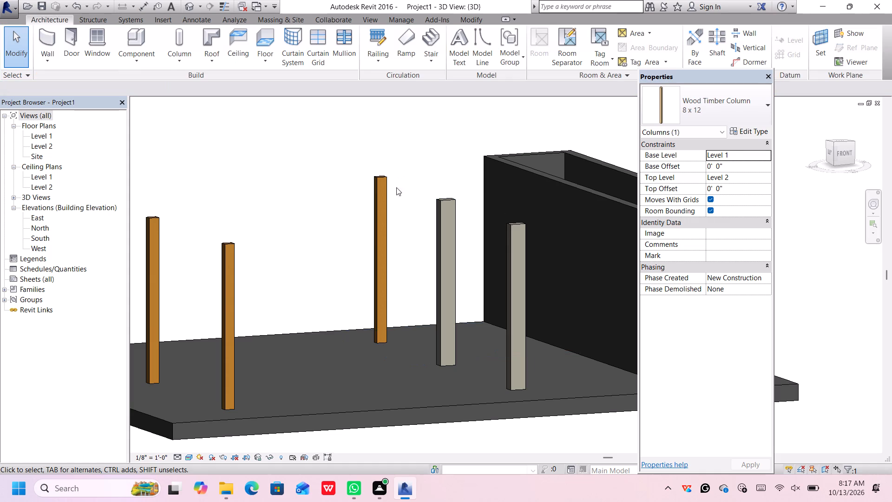
{"action": "left_click", "coordinate": [377, 212]}
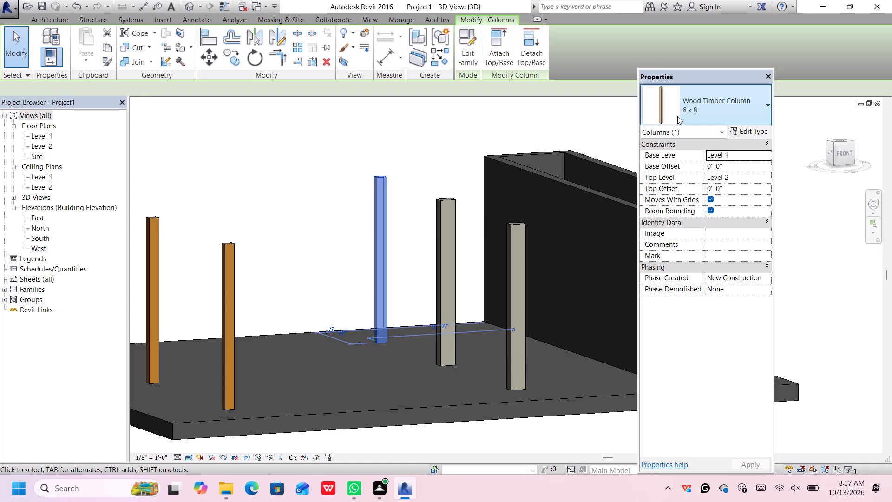
{"action": "left_click", "coordinate": [690, 105]}
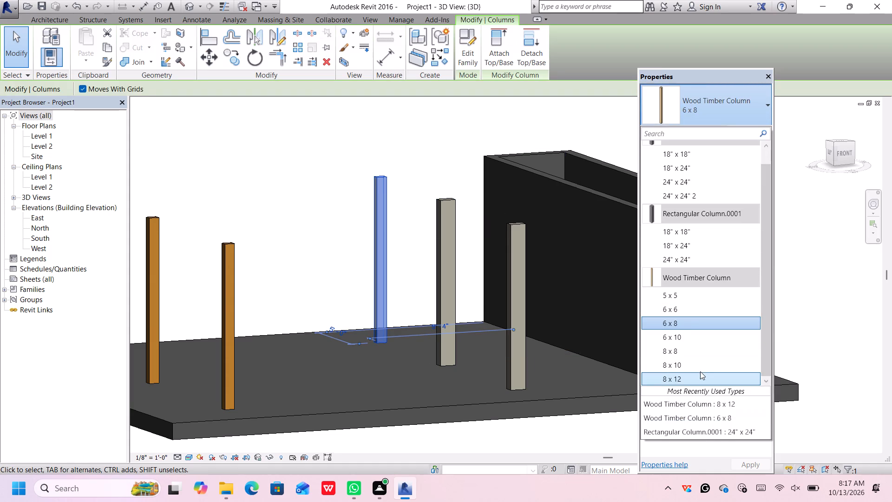
{"action": "left_click", "coordinate": [699, 376]}
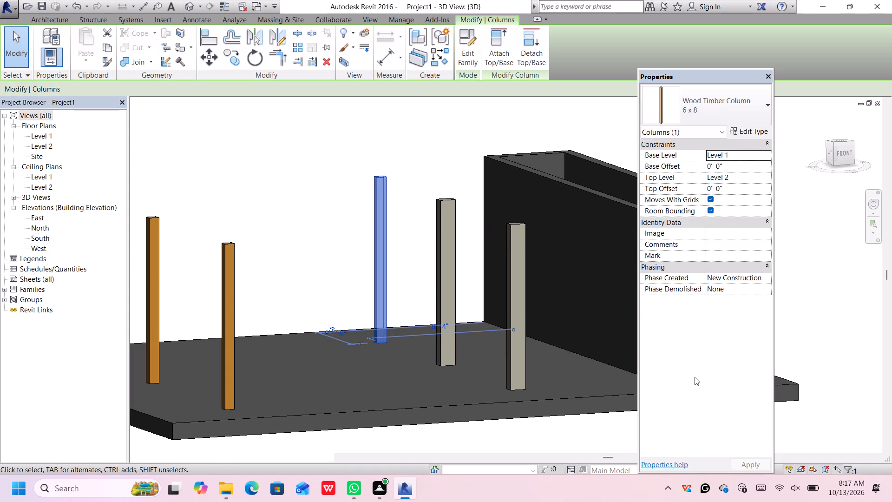
{"action": "scroll", "coordinate": [331, 222], "scroll_direction": "down", "scroll_amount": 5}
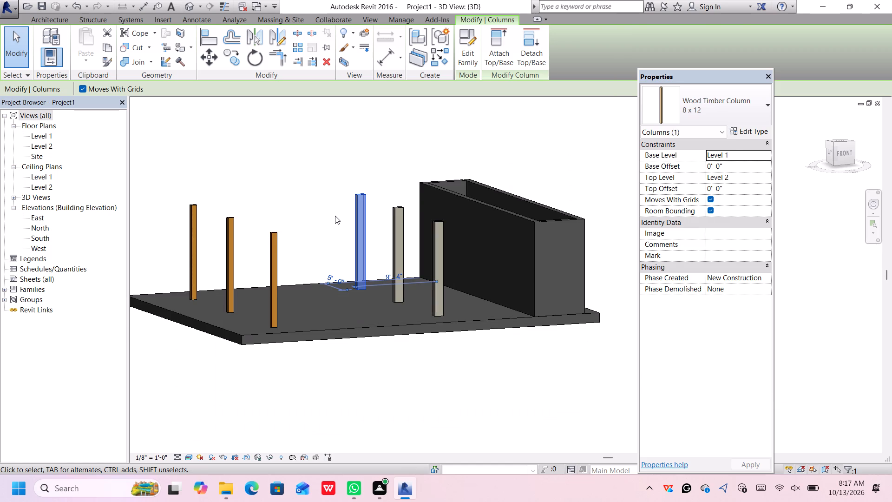
{"action": "left_click", "coordinate": [335, 216]}
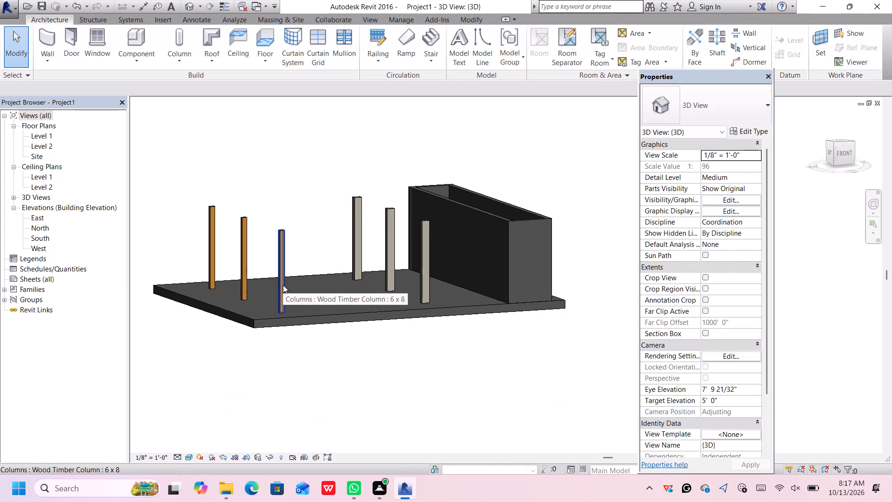
Change the three remaining 6 x 8 columns in the row farthest from the dark walls to the Wood Timber Column 8 x 12 type.
{"action": "left_click", "coordinate": [283, 284]}
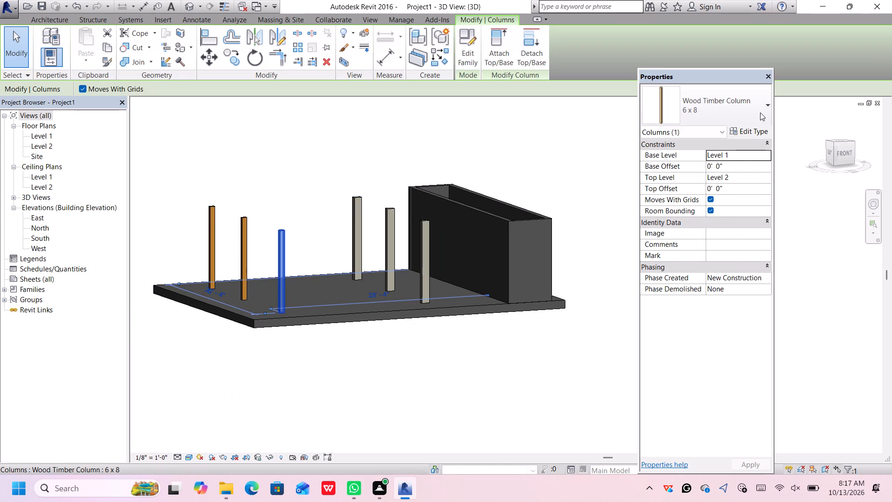
{"action": "left_click", "coordinate": [760, 113]}
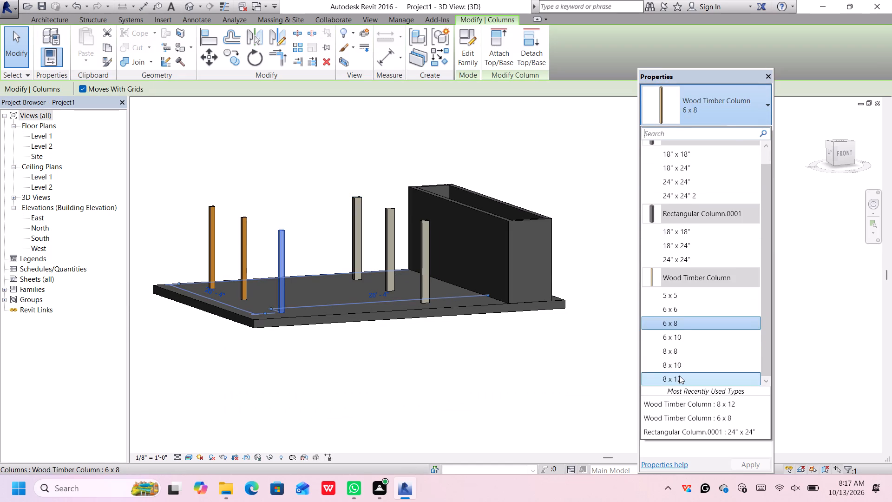
{"action": "left_click", "coordinate": [679, 376]}
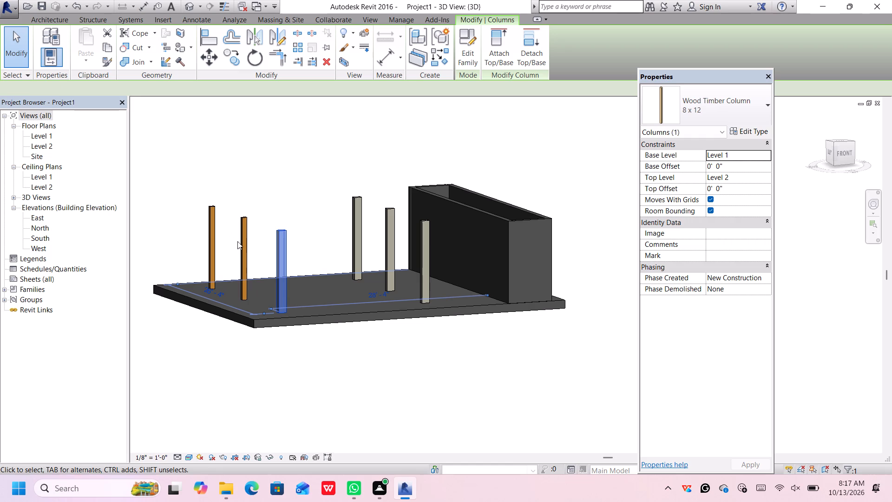
{"action": "left_click", "coordinate": [243, 251]}
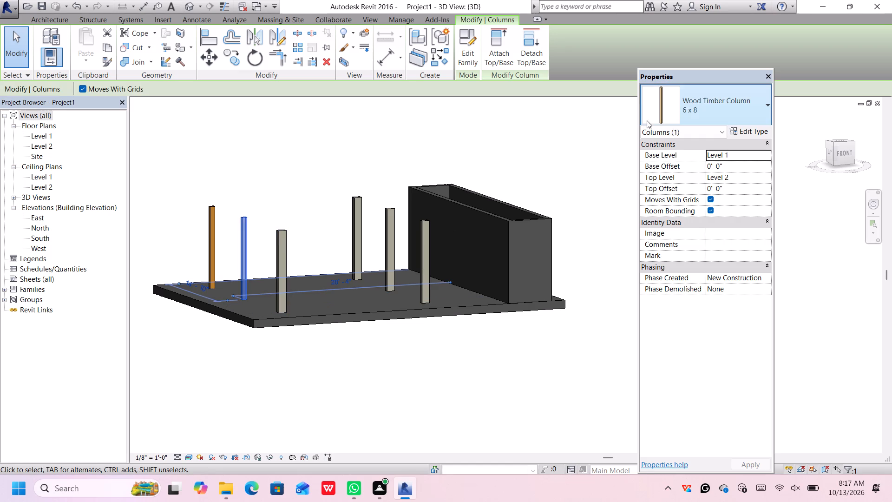
{"action": "left_click", "coordinate": [684, 104]}
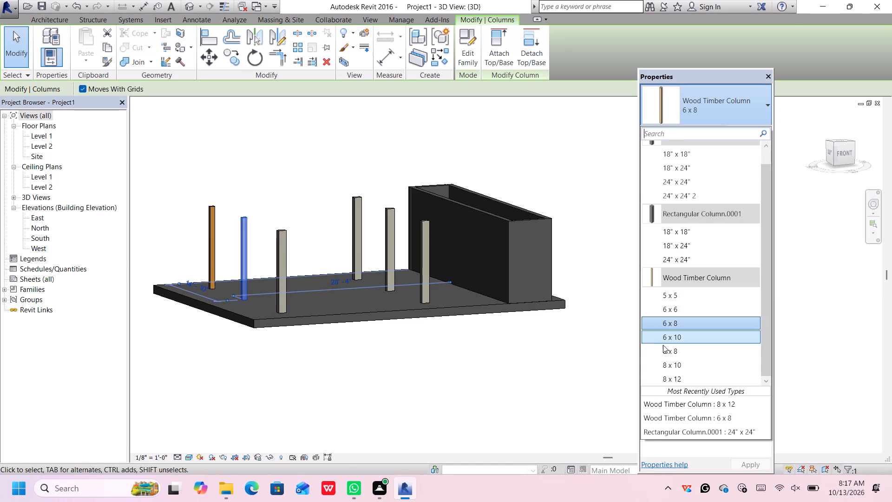
{"action": "left_click", "coordinate": [670, 376]}
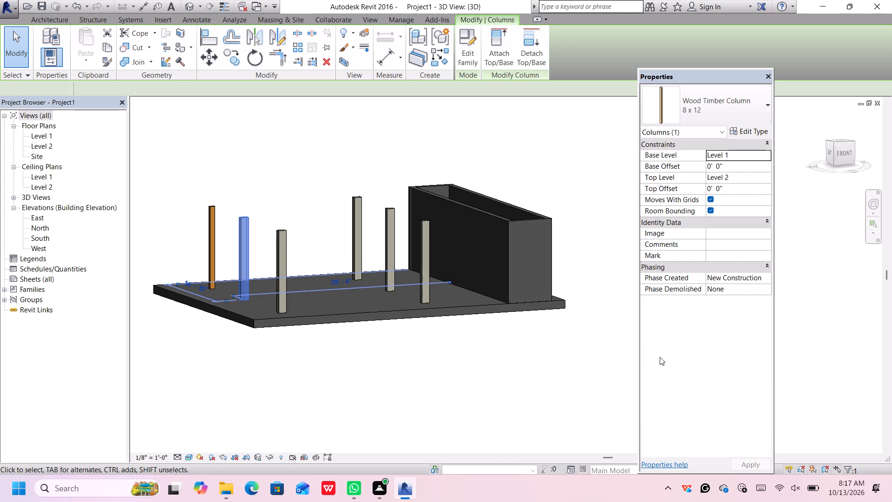
{"action": "left_click", "coordinate": [362, 390]}
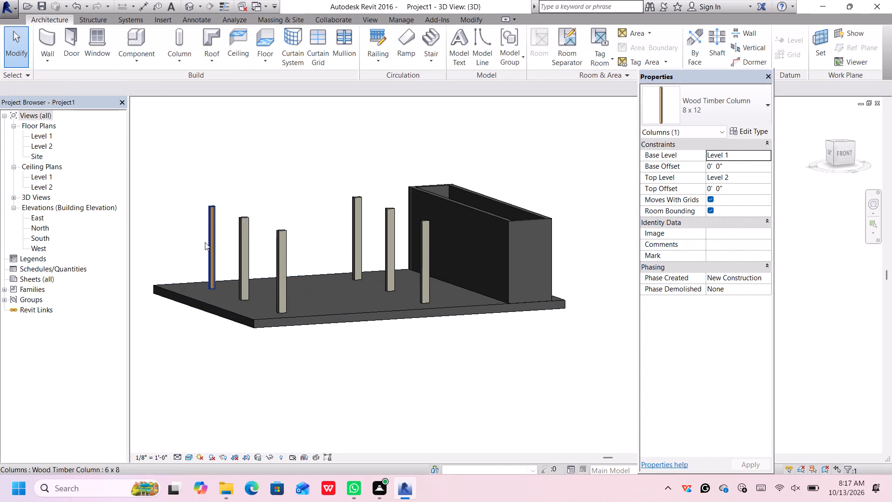
{"action": "left_click", "coordinate": [210, 253]}
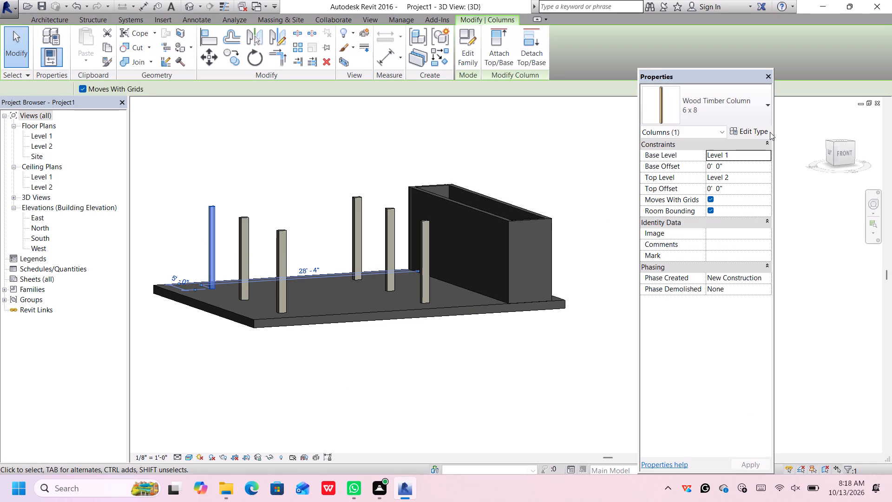
{"action": "left_click", "coordinate": [727, 103]}
{"action": "left_click", "coordinate": [696, 380]}
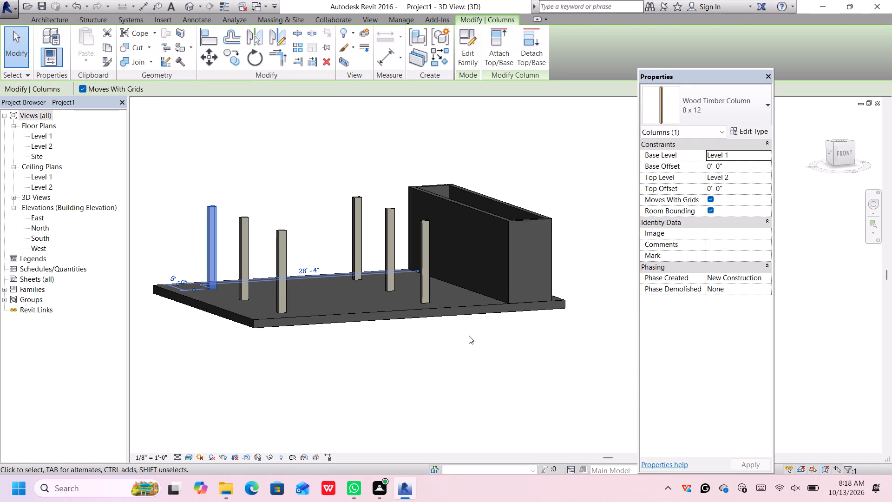
{"action": "left_click", "coordinate": [463, 362]}
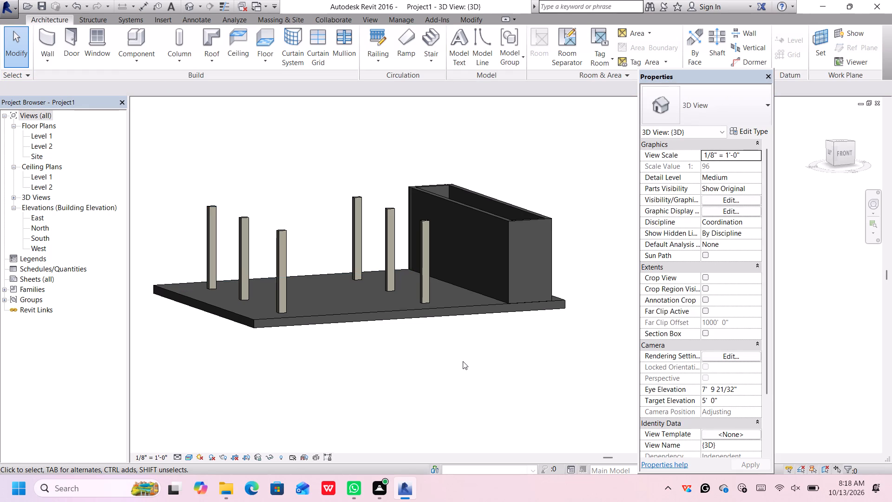
Assign Rigid insulation as the structure layer material of the Generic - 12" floor type, apply it and deselect the floor.
{"action": "scroll", "coordinate": [514, 292], "scroll_direction": "down", "scroll_amount": 1}
{"action": "middle_click_drag", "start_coordinate": [551, 253], "coordinate": [540, 265]}
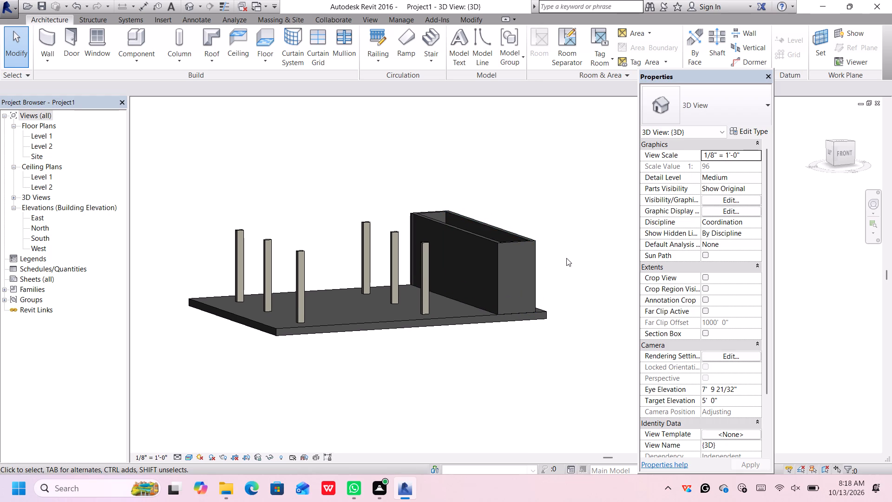
{"action": "middle_click_drag", "start_coordinate": [562, 265], "coordinate": [583, 272]}
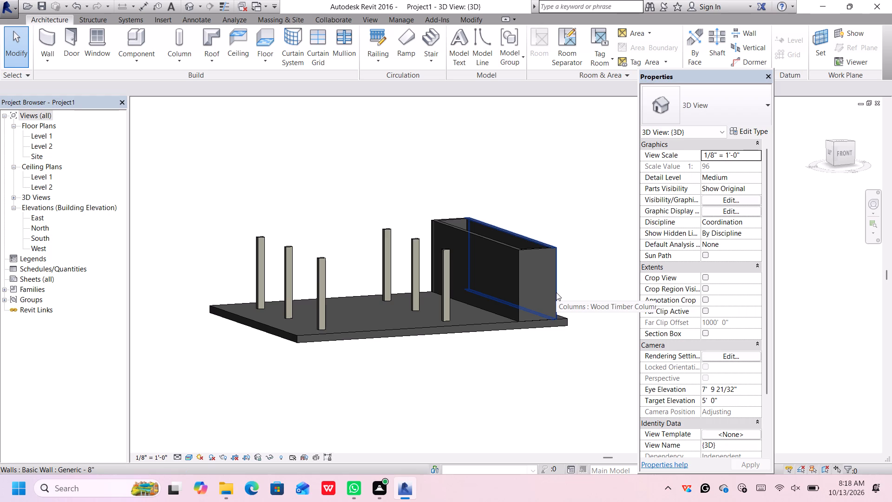
{"action": "left_click", "coordinate": [387, 328]}
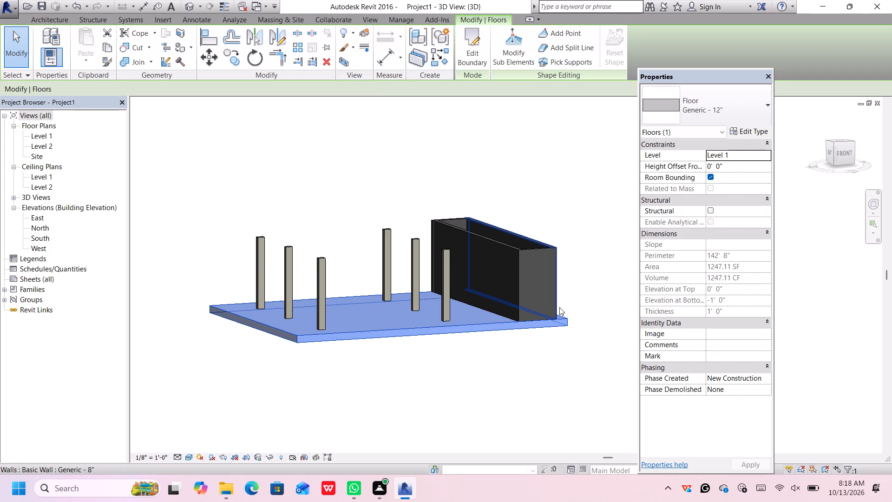
{"action": "middle_click_drag", "start_coordinate": [578, 297], "coordinate": [588, 299]}
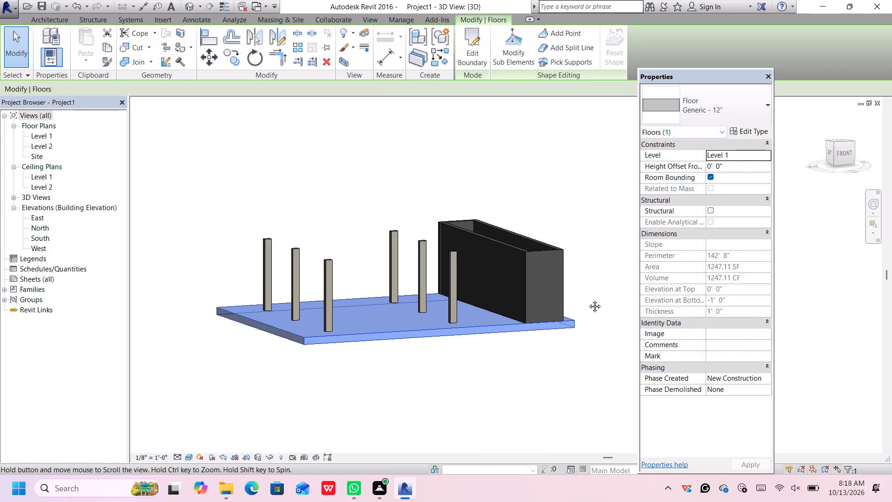
{"action": "middle_click_drag", "start_coordinate": [588, 299], "coordinate": [588, 299]}
{"action": "left_click", "coordinate": [735, 118]}
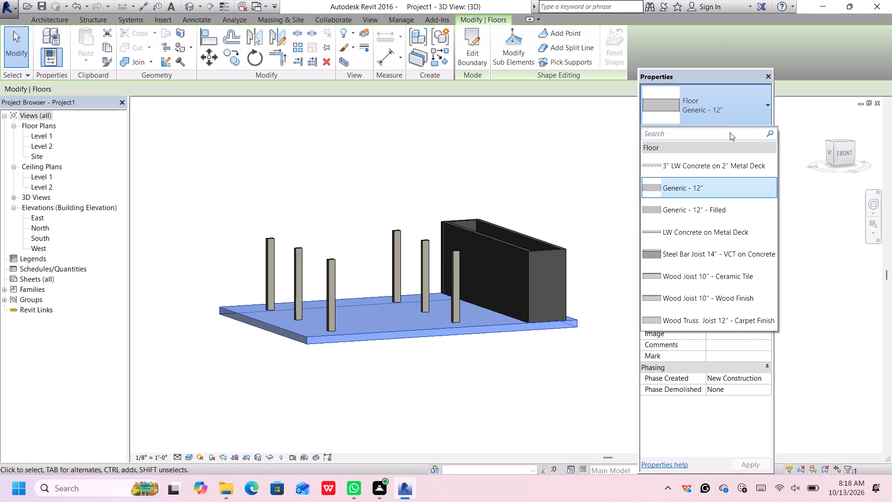
{"action": "left_click", "coordinate": [719, 192]}
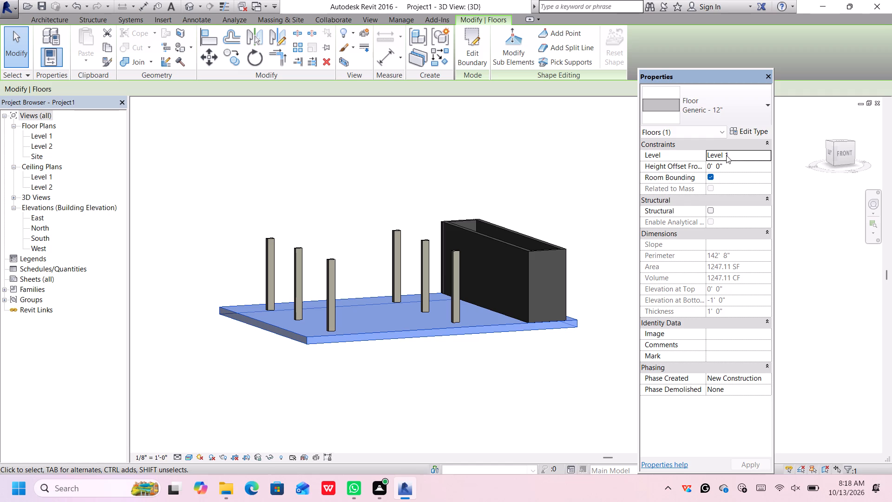
{"action": "left_click", "coordinate": [748, 129]}
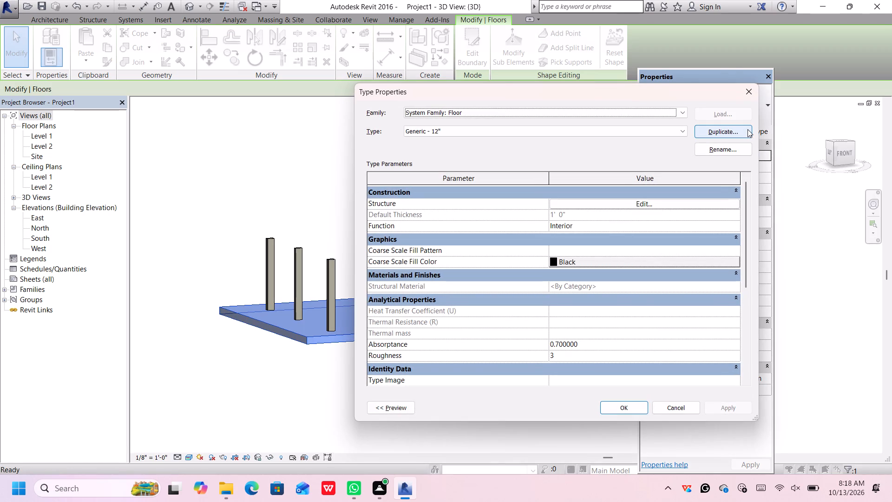
{"action": "left_click", "coordinate": [663, 205]}
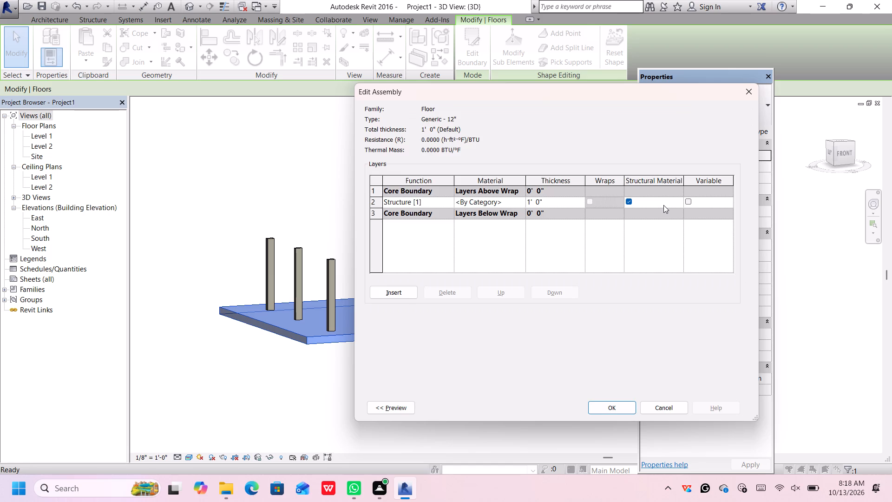
{"action": "left_click", "coordinate": [519, 204]}
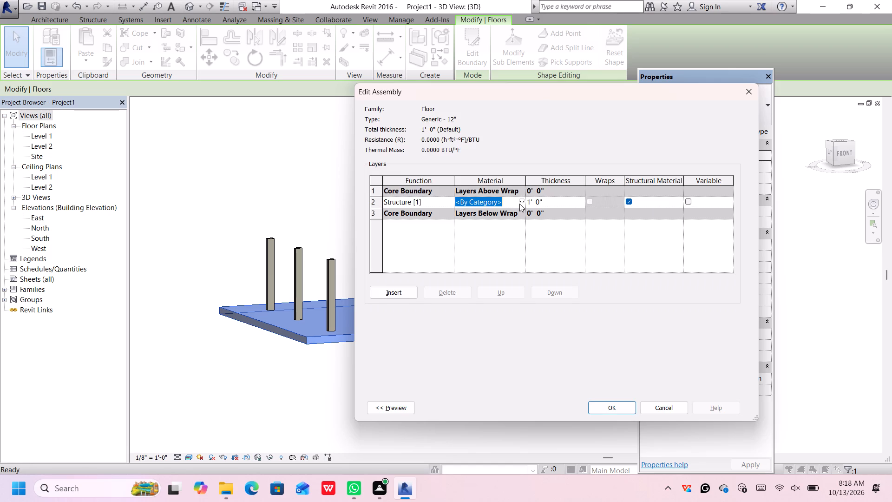
{"action": "left_click", "coordinate": [520, 198]}
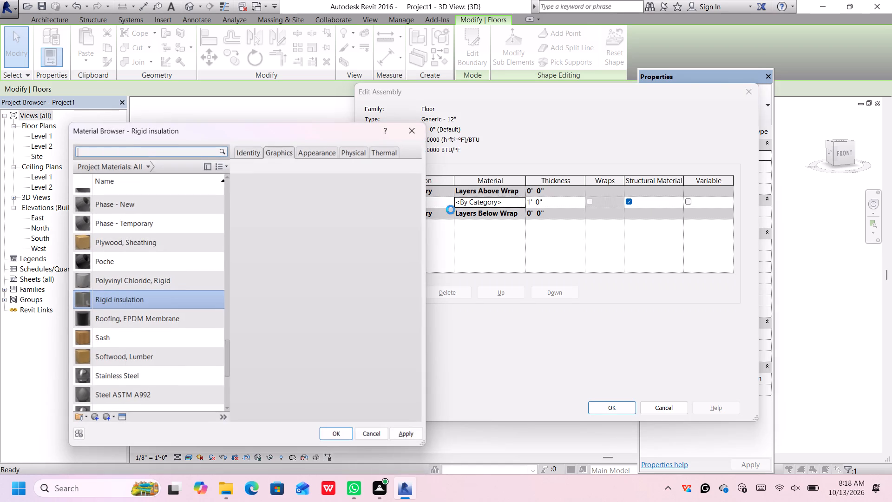
{"action": "left_click", "coordinate": [317, 155]}
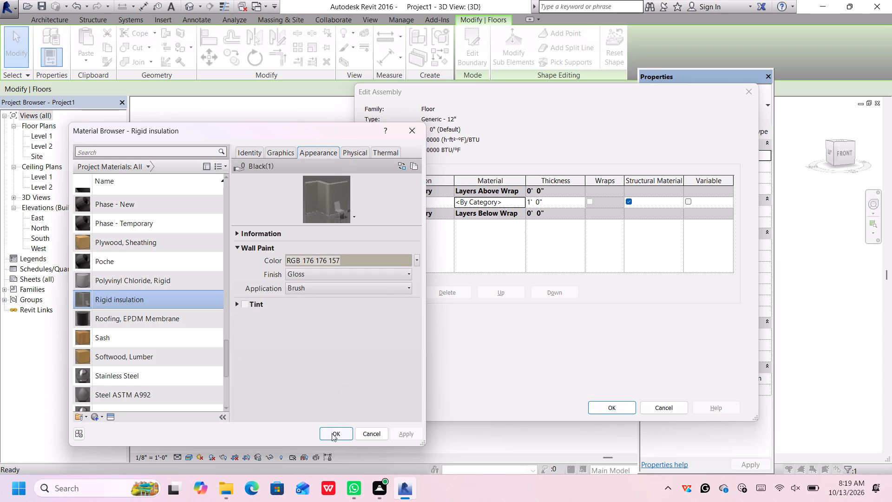
{"action": "left_click", "coordinate": [333, 431]}
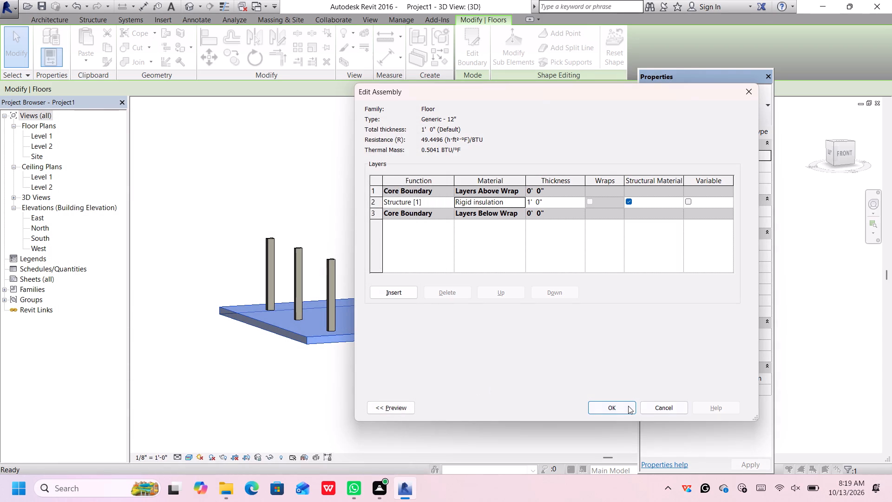
{"action": "left_click", "coordinate": [627, 407]}
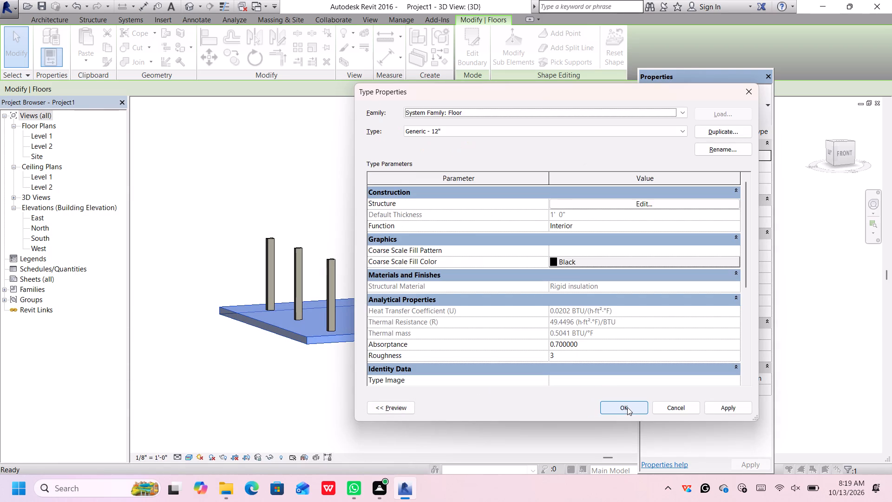
{"action": "left_click", "coordinate": [739, 414]}
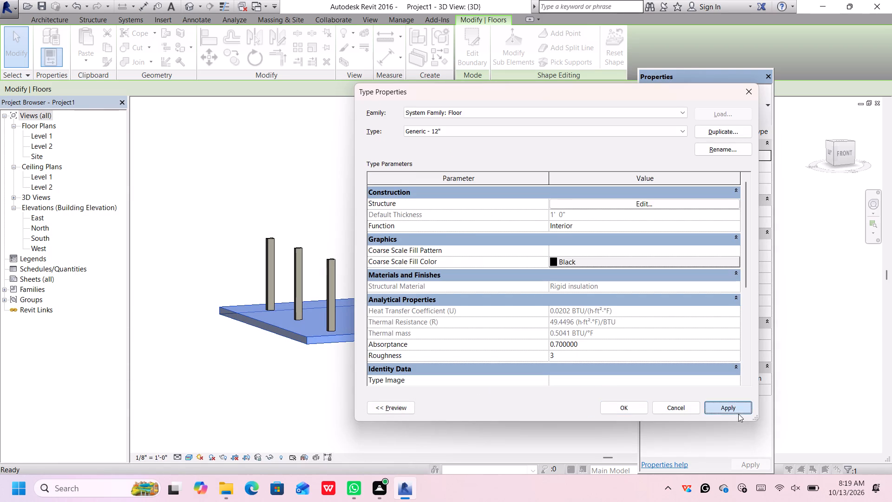
{"action": "left_click", "coordinate": [618, 406]}
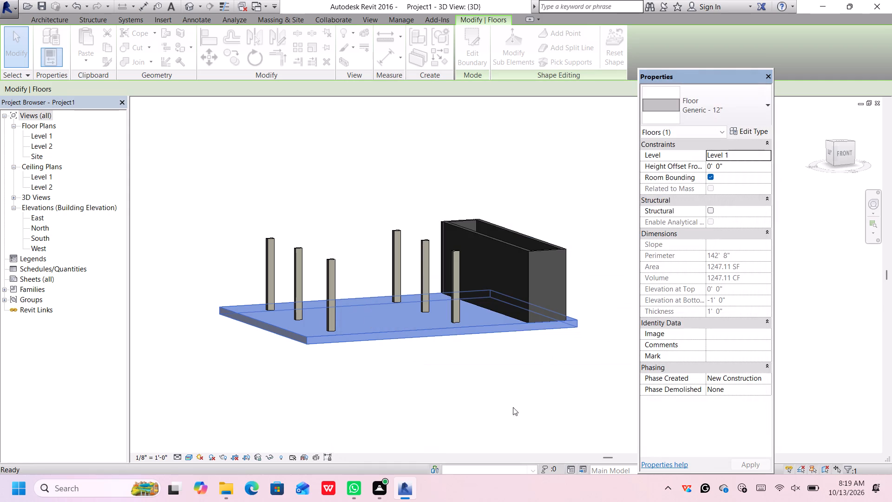
{"action": "left_click", "coordinate": [503, 408]}
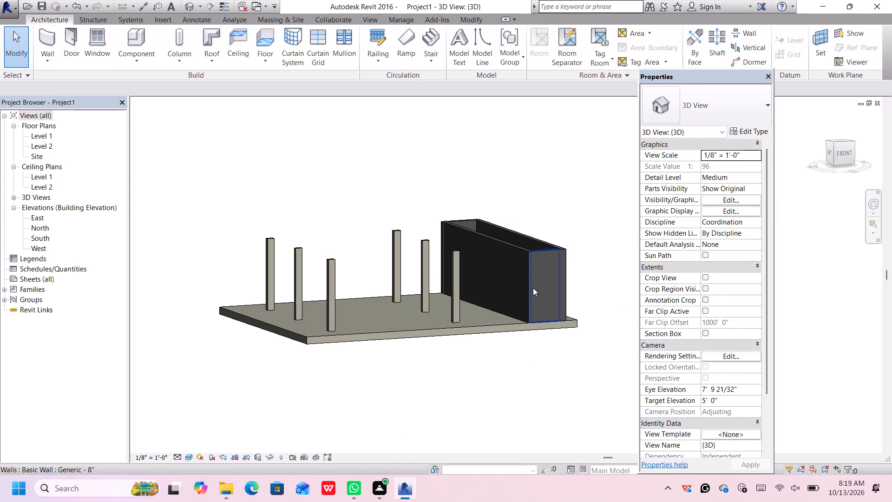
Assign Rigid insulation as the structure layer material of the Generic - 8" type for the four enclosure walls, apply it and deselect them.
{"action": "left_click", "coordinate": [533, 288]}
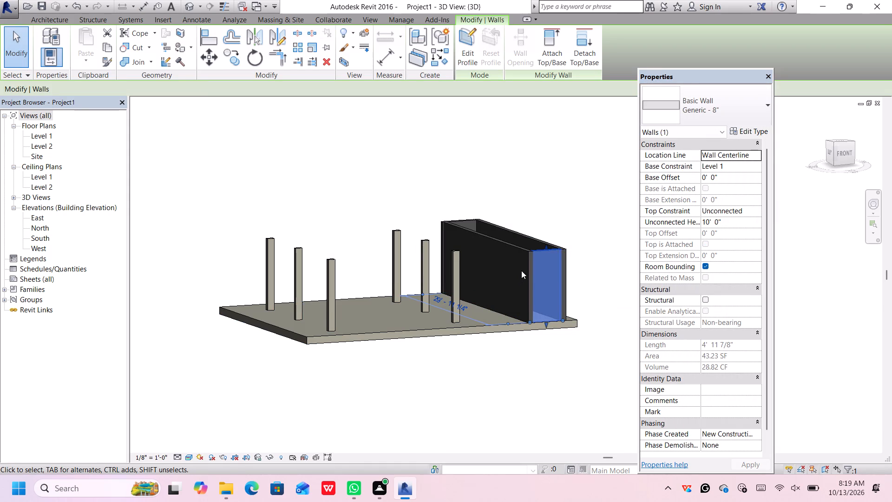
{"action": "middle_click_drag", "start_coordinate": [521, 273], "coordinate": [522, 287]}
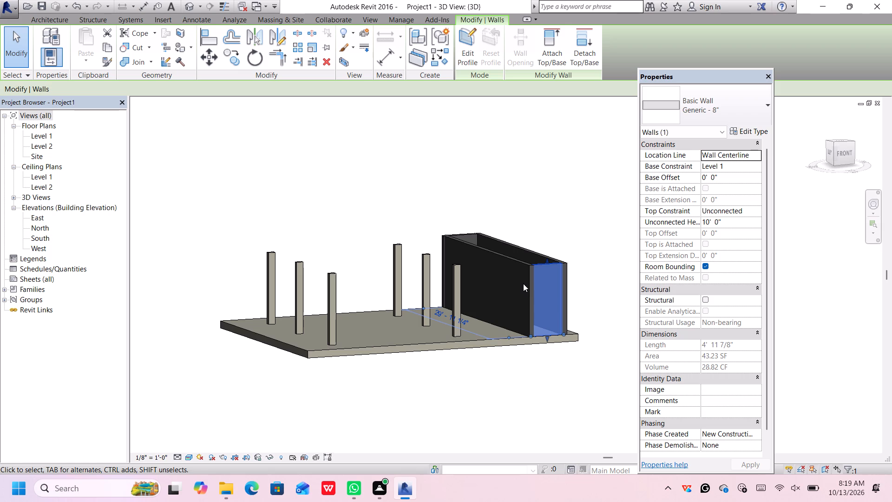
{"action": "middle_click_drag", "start_coordinate": [566, 267], "coordinate": [557, 298]}
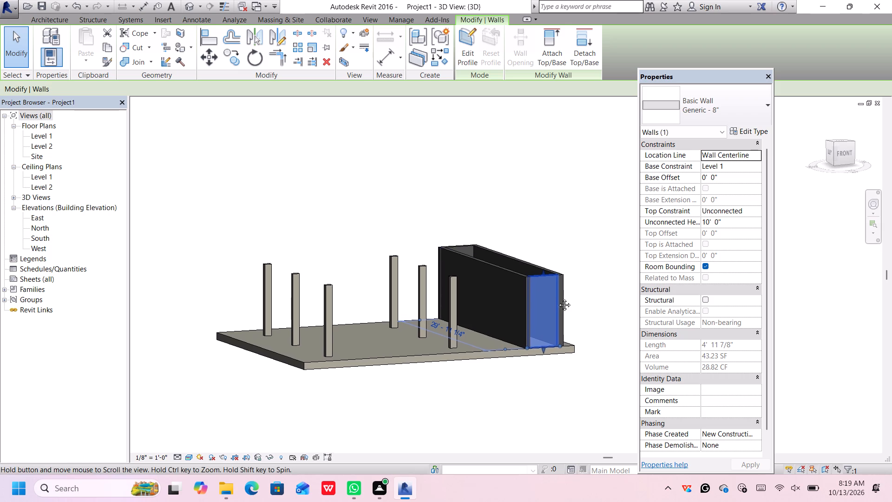
{"action": "middle_click_drag", "start_coordinate": [557, 298], "coordinate": [555, 319]}
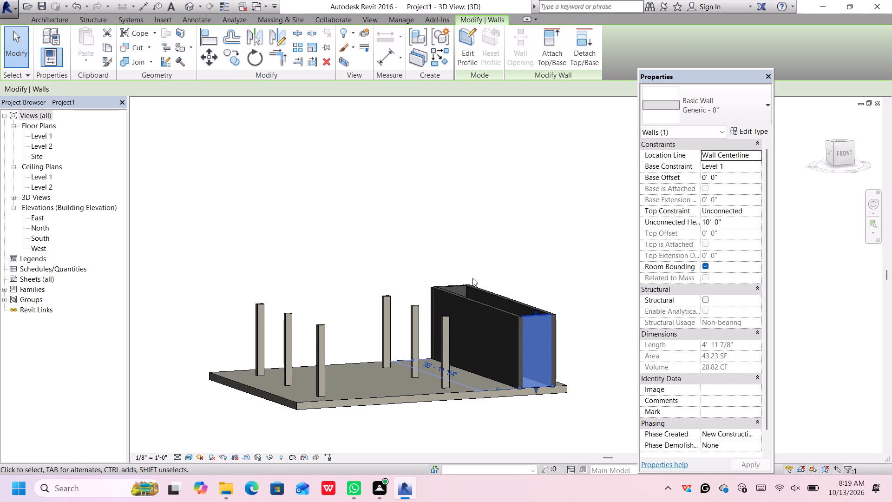
{"action": "left_click", "coordinate": [459, 289], "text": "ctrl"}
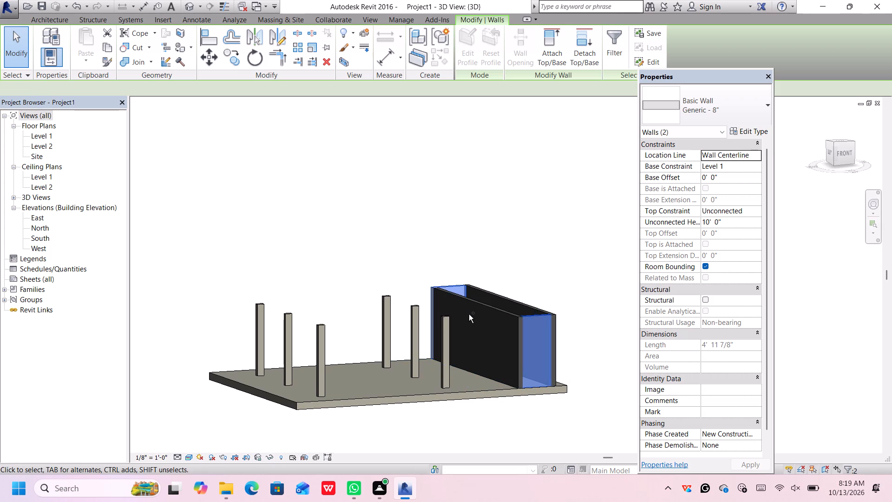
{"action": "left_click", "coordinate": [469, 315], "text": "ctrl"}
{"action": "left_click", "coordinate": [492, 310], "text": "ctrl"}
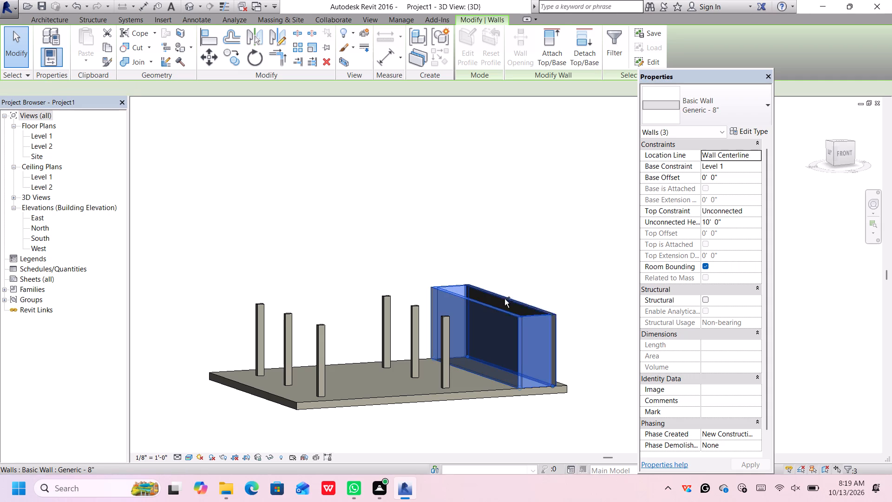
{"action": "left_click", "coordinate": [507, 298], "text": "ctrl"}
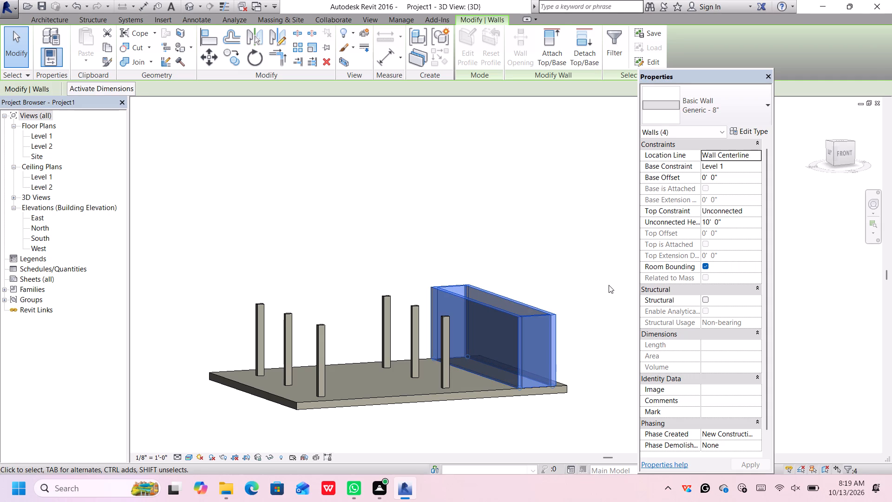
{"action": "left_click", "coordinate": [736, 133]}
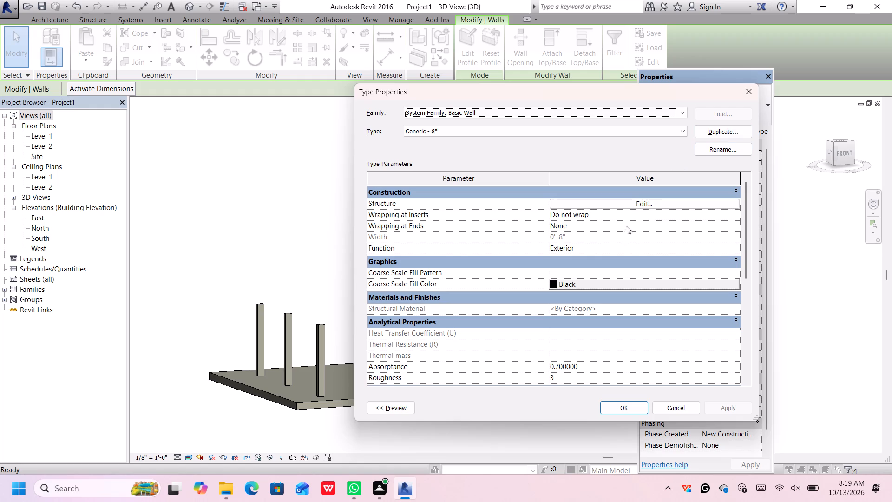
{"action": "left_click", "coordinate": [644, 203]}
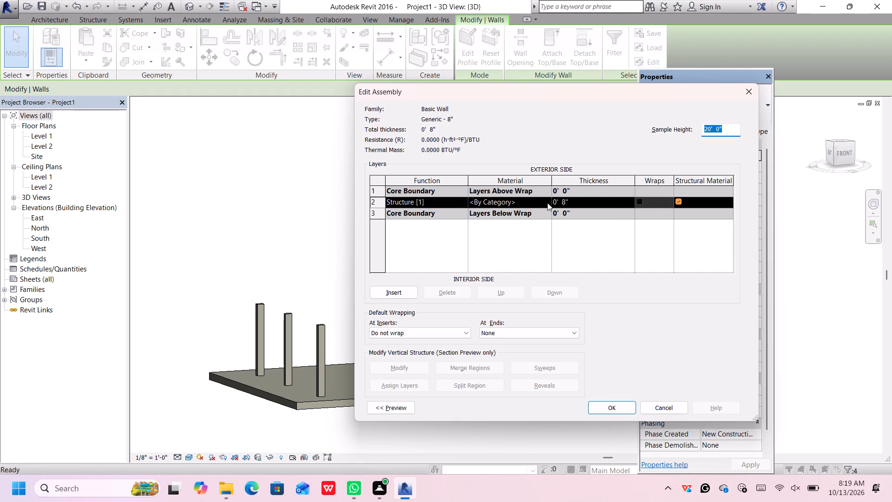
{"action": "left_click", "coordinate": [547, 203]}
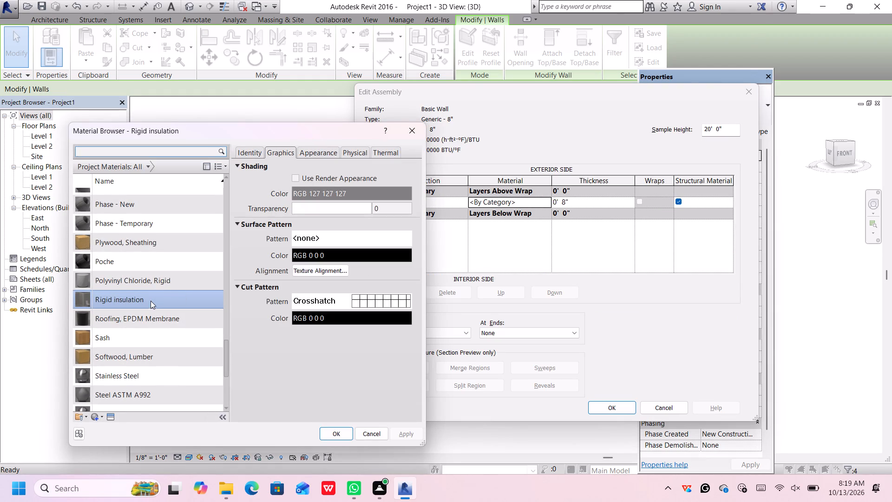
{"action": "left_click", "coordinate": [156, 296]}
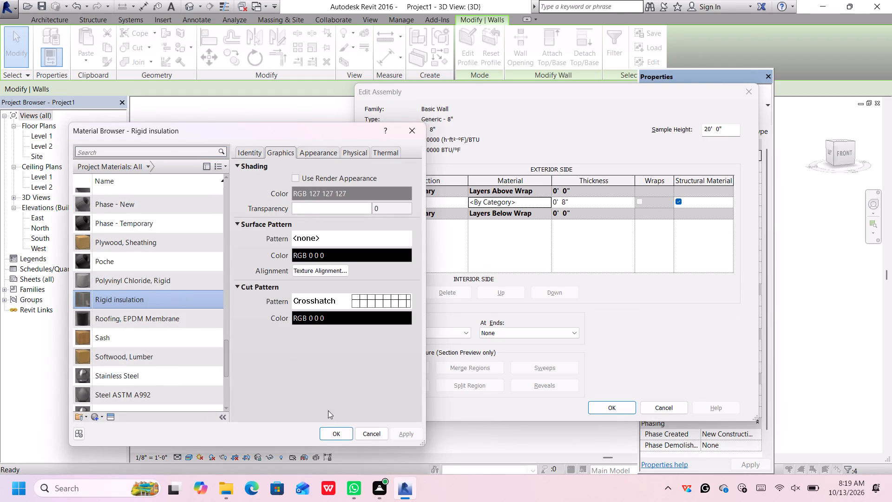
{"action": "left_click", "coordinate": [337, 435]}
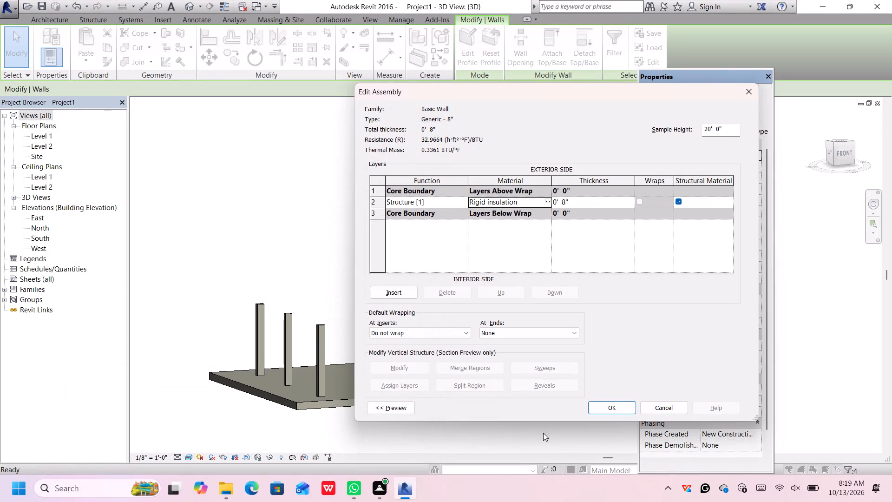
{"action": "left_click", "coordinate": [624, 407]}
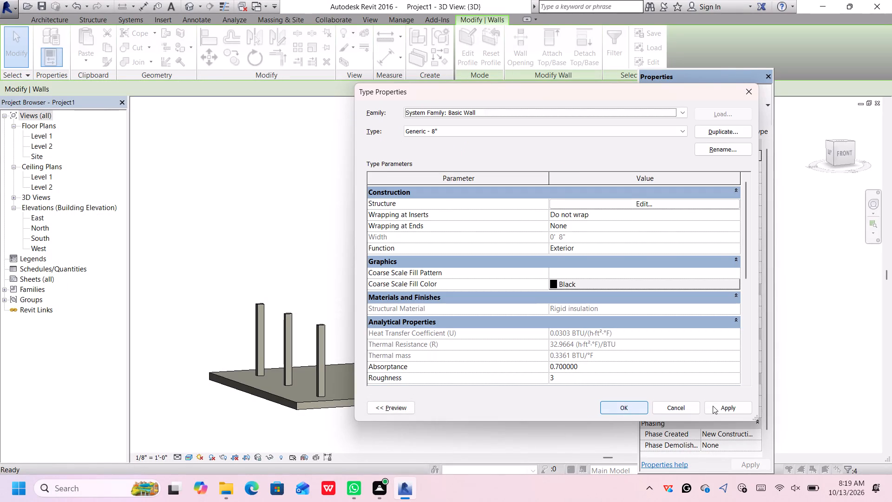
{"action": "left_click", "coordinate": [713, 406]}
{"action": "left_click", "coordinate": [611, 405]}
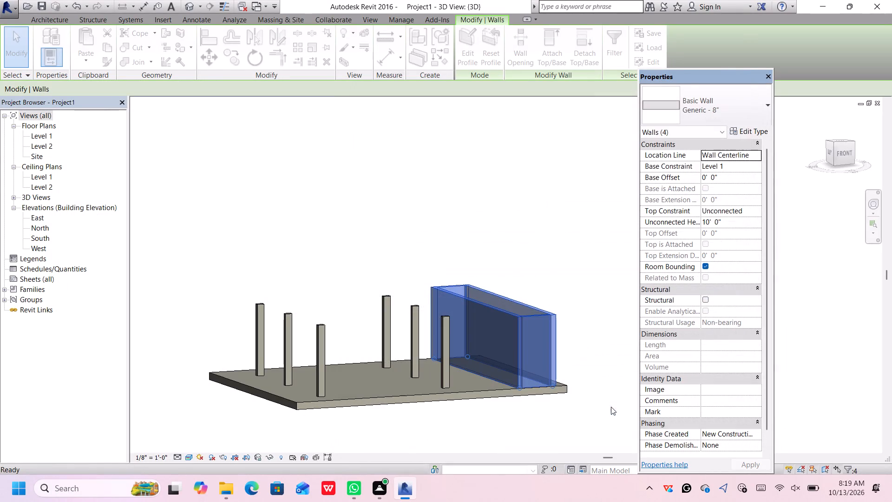
{"action": "left_click", "coordinate": [593, 416]}
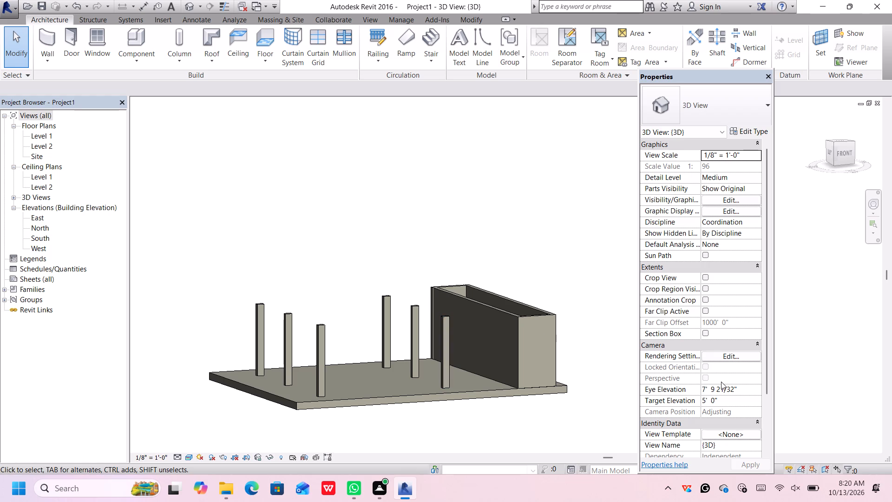
Inspect the columns, floor and walls in 3D, close up at the floor corner, from the top and from an isometric corner.
{"action": "scroll", "coordinate": [505, 303], "scroll_direction": "down", "scroll_amount": 4}
{"action": "scroll", "coordinate": [536, 296], "scroll_direction": "up", "scroll_amount": 2}
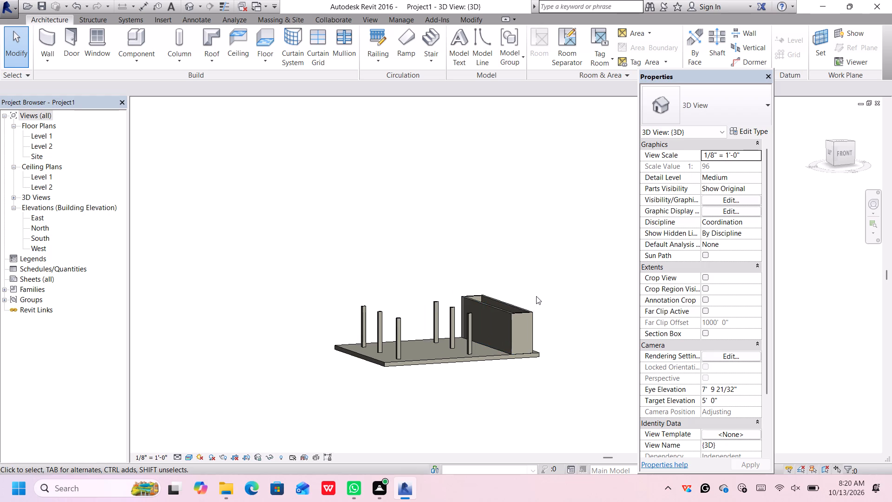
{"action": "scroll", "coordinate": [536, 296], "scroll_direction": "up", "scroll_amount": 5}
{"action": "middle_click_drag", "start_coordinate": [532, 304], "coordinate": [640, 238]}
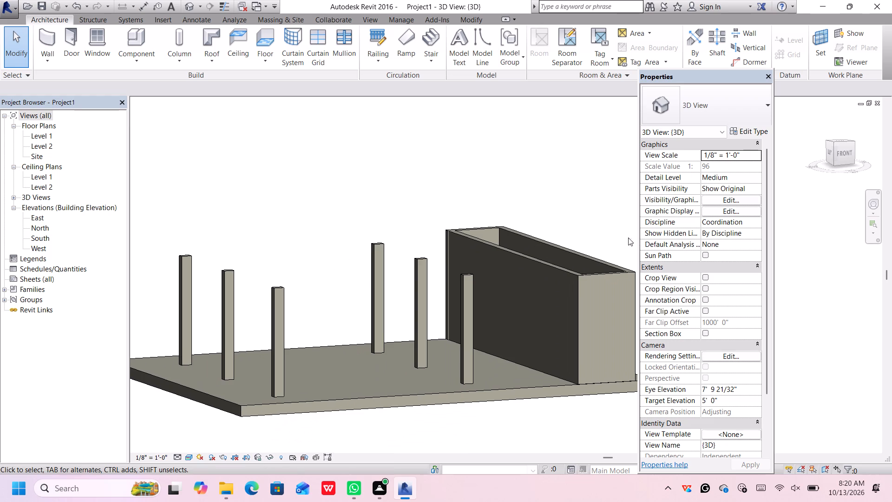
{"action": "scroll", "coordinate": [554, 235], "scroll_direction": "down", "scroll_amount": 1}
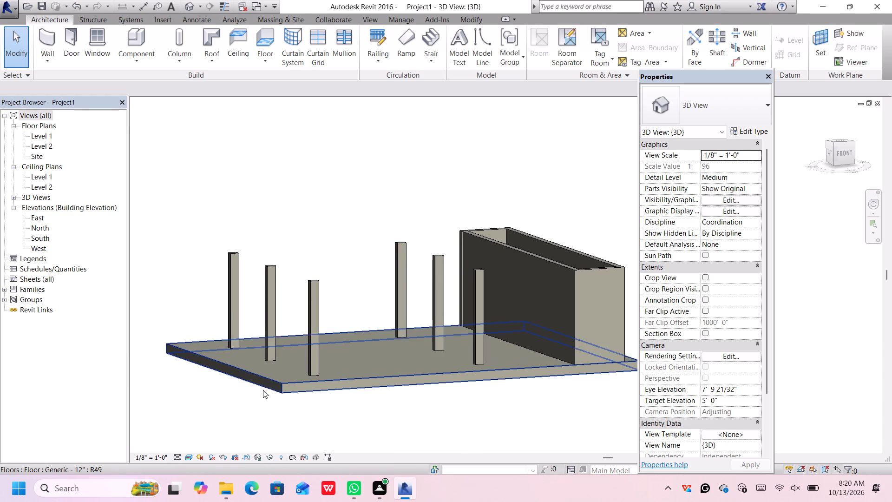
{"action": "scroll", "coordinate": [263, 390], "scroll_direction": "down", "scroll_amount": 1}
{"action": "scroll", "coordinate": [278, 382], "scroll_direction": "up", "scroll_amount": 2}
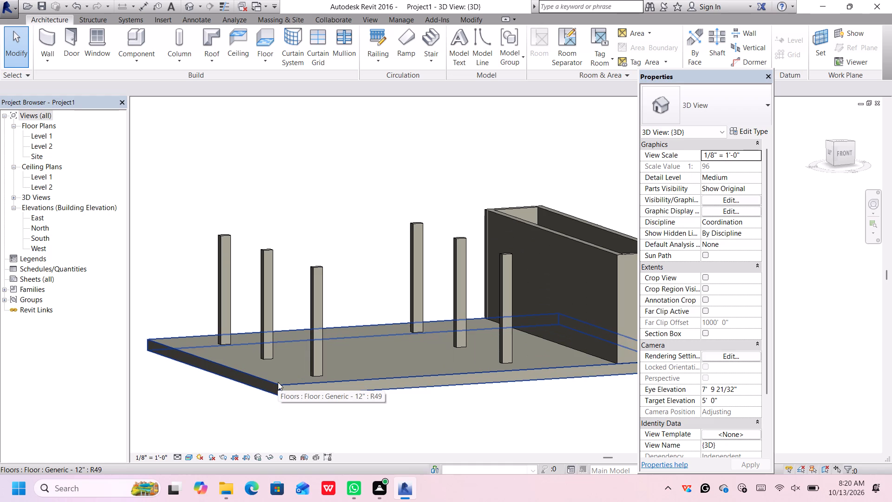
{"action": "scroll", "coordinate": [278, 382], "scroll_direction": "up", "scroll_amount": 11}
{"action": "scroll", "coordinate": [279, 387], "scroll_direction": "down", "scroll_amount": 4}
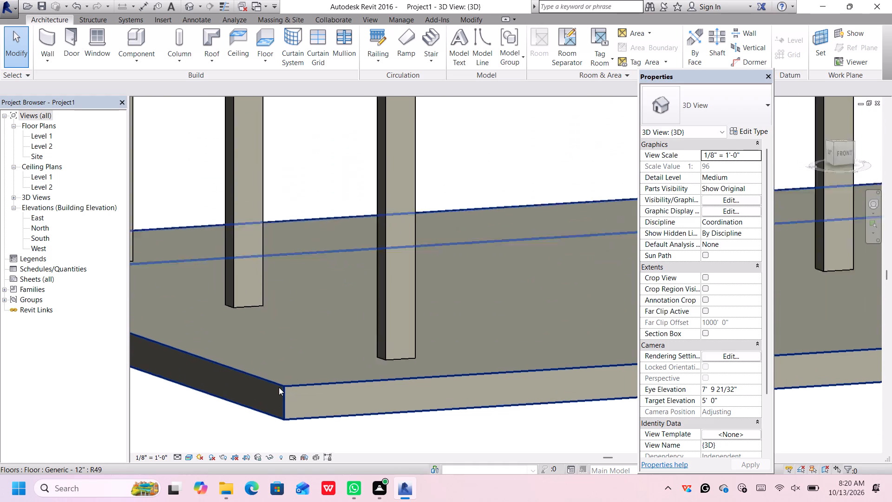
{"action": "scroll", "coordinate": [279, 387], "scroll_direction": "down", "scroll_amount": 7}
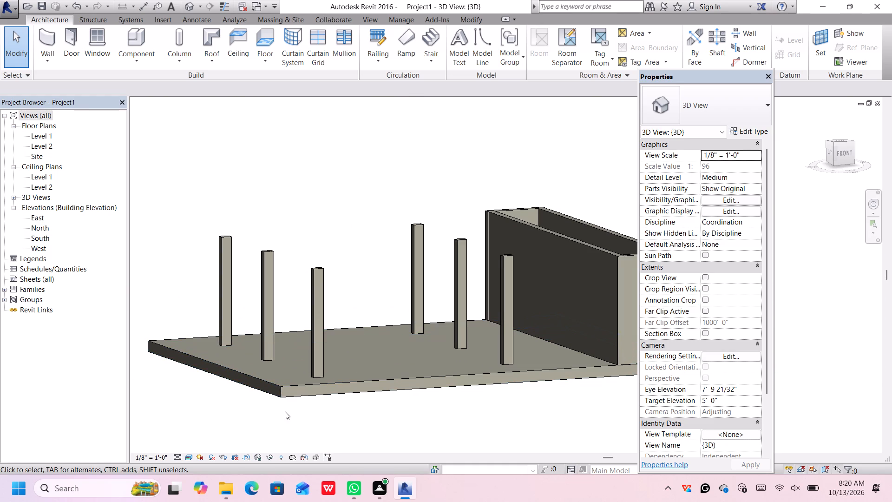
{"action": "middle_click_drag", "start_coordinate": [286, 411], "coordinate": [328, 414]}
{"action": "middle_click", "coordinate": [328, 414]}
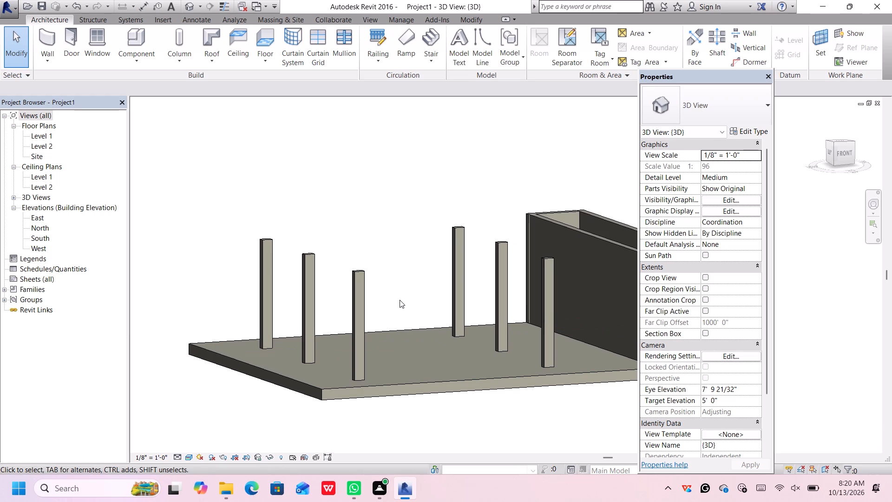
{"action": "scroll", "coordinate": [435, 318], "scroll_direction": "down", "scroll_amount": 1}
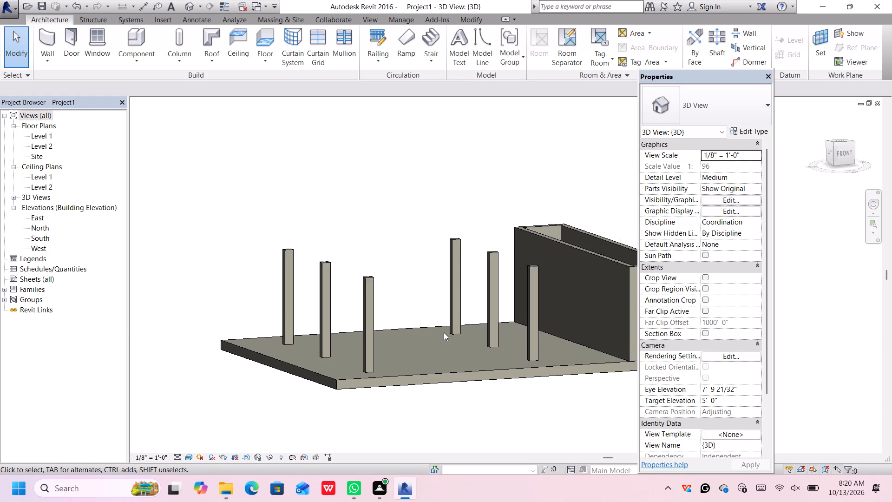
{"action": "scroll", "coordinate": [444, 332], "scroll_direction": "down", "scroll_amount": 2}
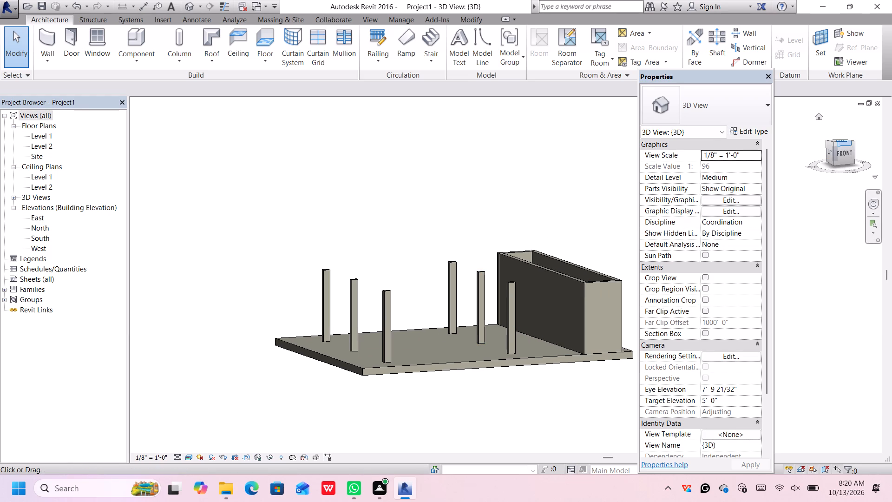
{"action": "left_click", "coordinate": [840, 144]}
{"action": "left_click", "coordinate": [840, 142]}
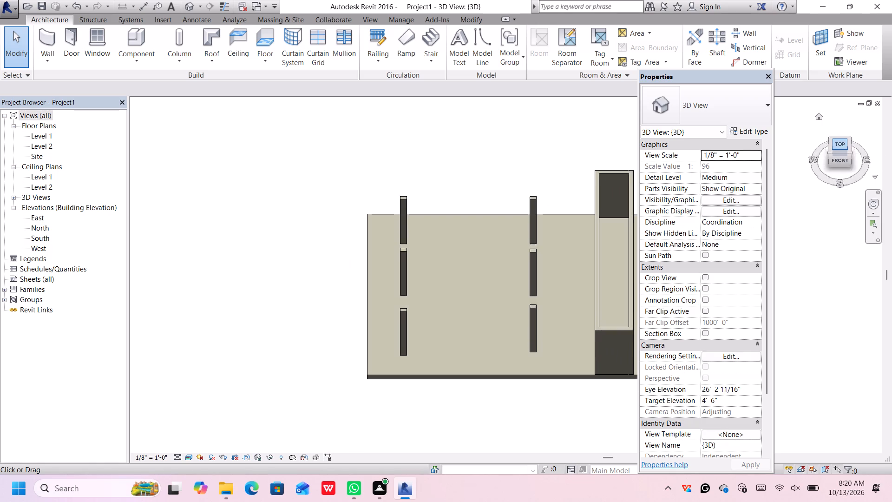
{"action": "middle_click_drag", "start_coordinate": [552, 257], "coordinate": [531, 251]}
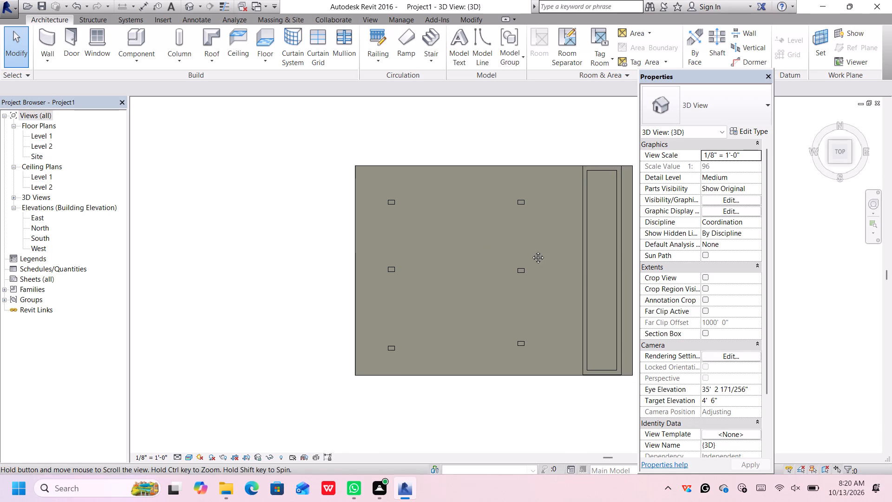
{"action": "middle_click_drag", "start_coordinate": [531, 251], "coordinate": [505, 245]}
{"action": "left_click", "coordinate": [833, 162]}
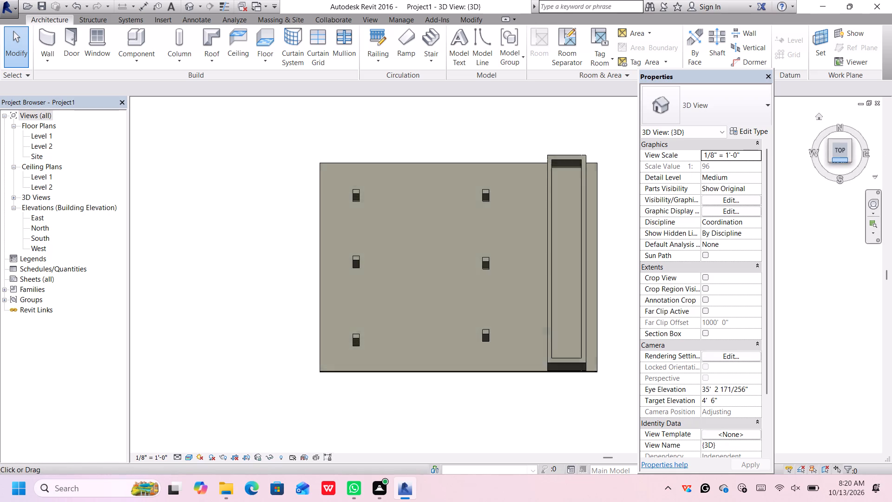
{"action": "left_click", "coordinate": [830, 151]}
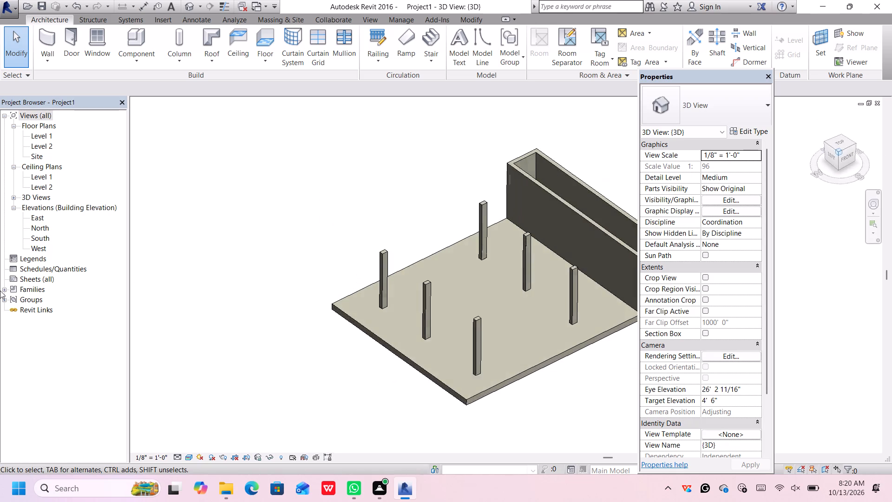
In the South elevation, add three levels at 20', 30' and 40' by picking level lines with a 10' offset, starting from Level 2.
{"action": "double_click", "coordinate": [39, 237]}
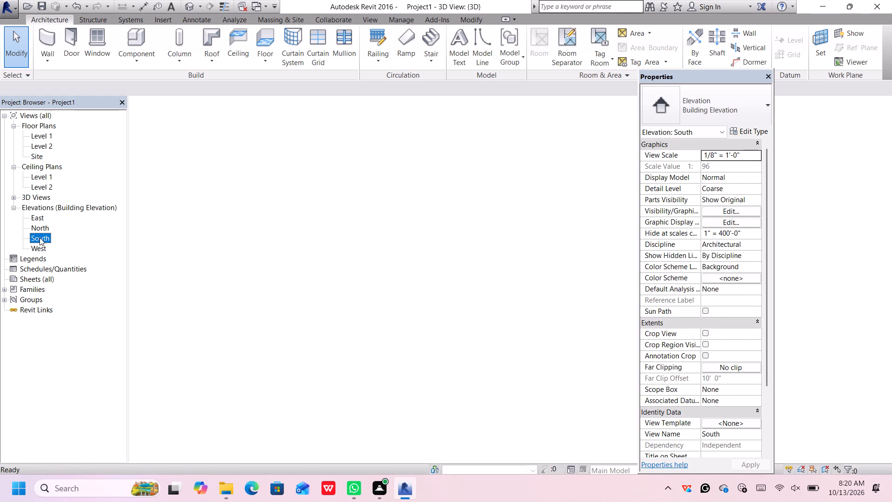
{"action": "middle_click_drag", "start_coordinate": [520, 311], "coordinate": [504, 330]}
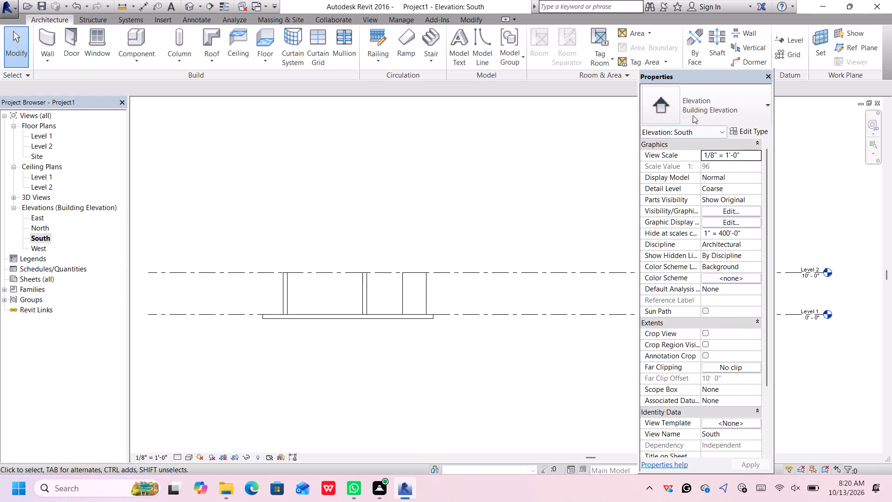
{"action": "left_click", "coordinate": [784, 36]}
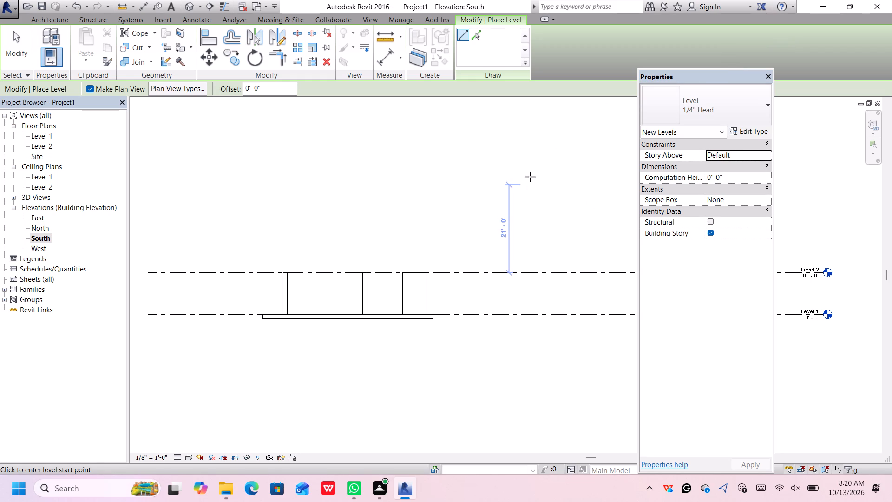
{"action": "left_click", "coordinate": [480, 36]}
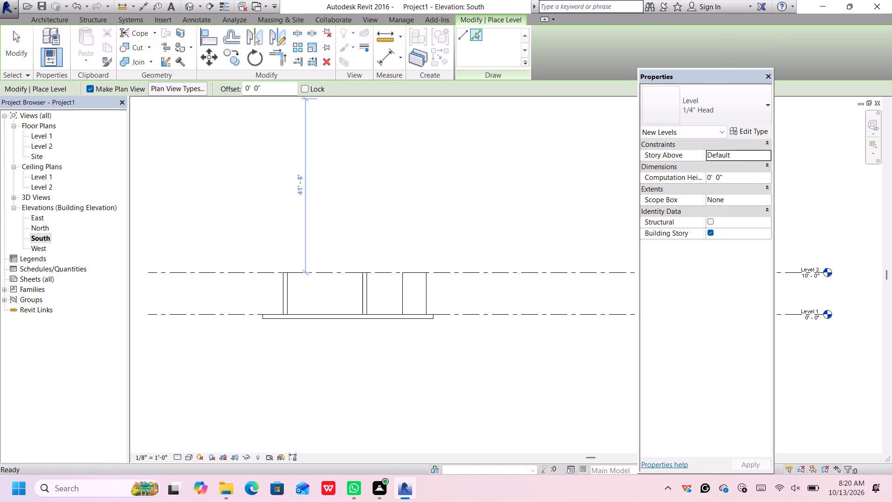
{"action": "left_click_drag", "start_coordinate": [285, 89], "coordinate": [202, 100]}
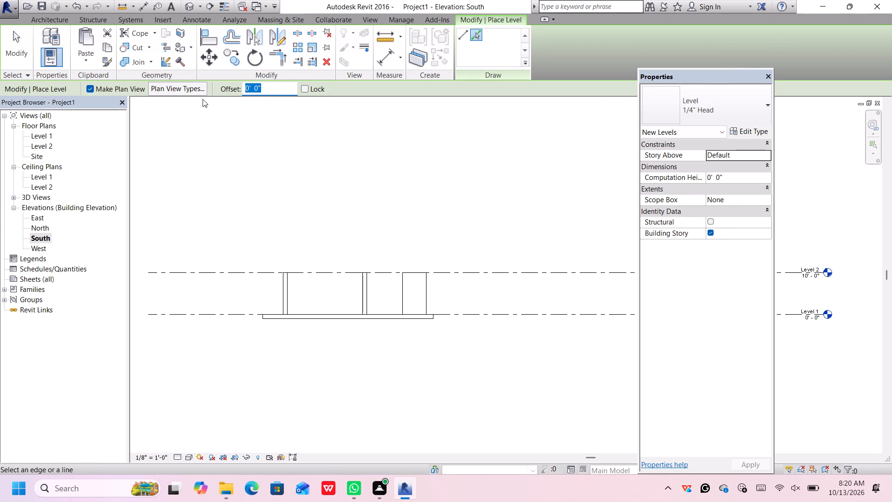
{"action": "key", "text": "BackSpace"}
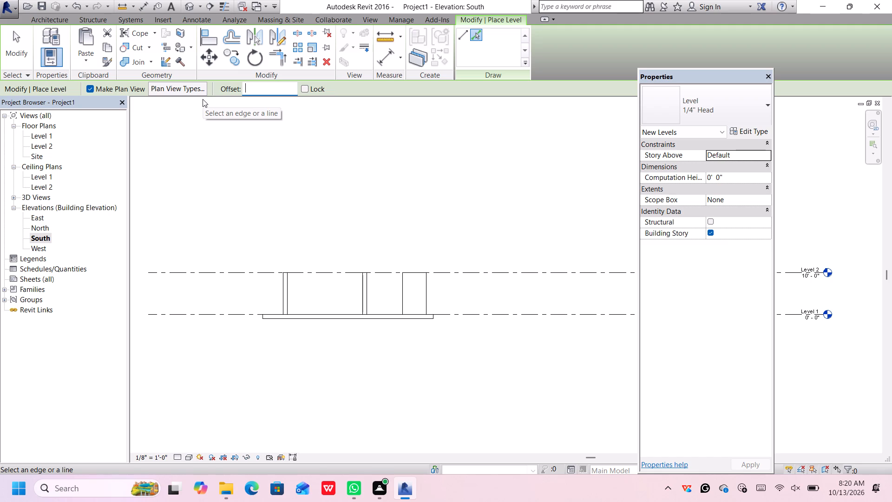
{"action": "key", "text": "1"}
{"action": "key", "text": "0"}
{"action": "key", "text": "apostrophe"}
{"action": "key", "text": "Return"}
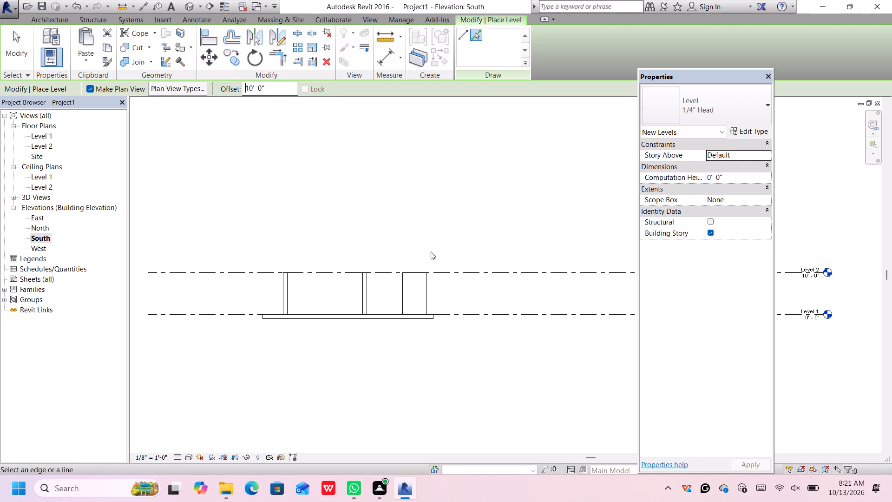
{"action": "left_click", "coordinate": [473, 32]}
{"action": "left_click", "coordinate": [466, 269]}
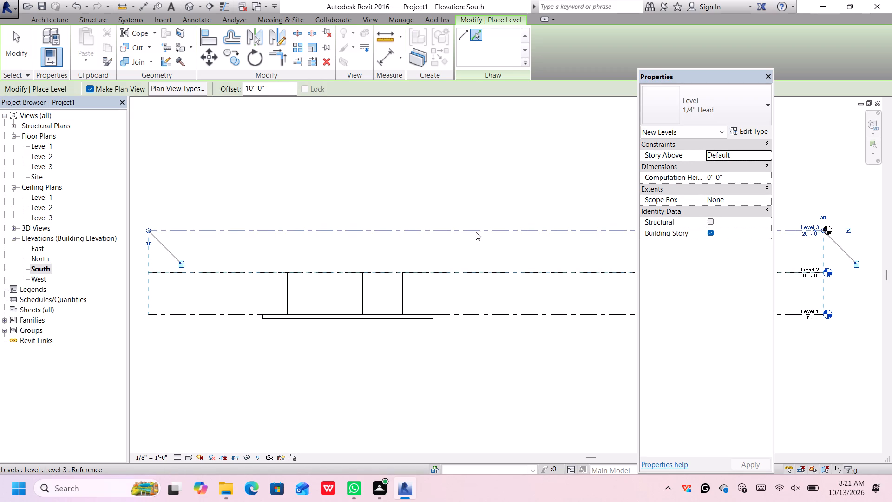
{"action": "left_click", "coordinate": [477, 228]}
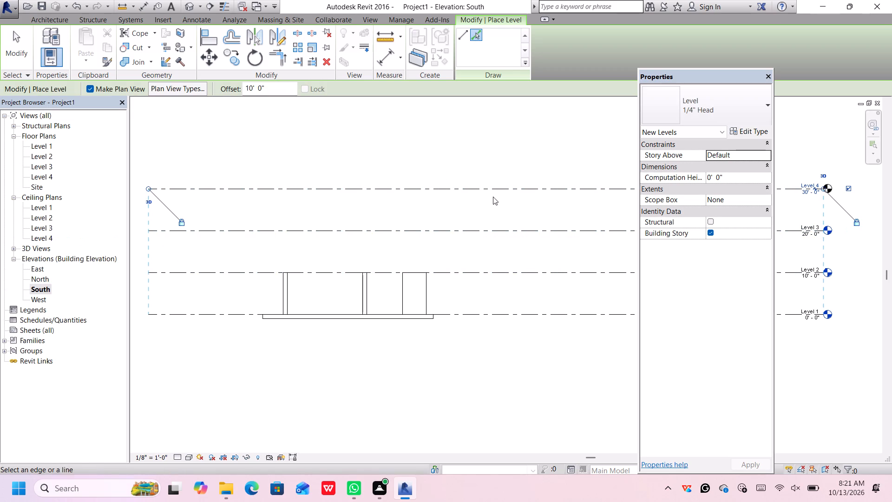
{"action": "left_click", "coordinate": [497, 184]}
Add three more levels at 50', 60' and 70', each offset 10' from the current topmost level line.
{"action": "middle_click_drag", "start_coordinate": [508, 165], "coordinate": [508, 168]}
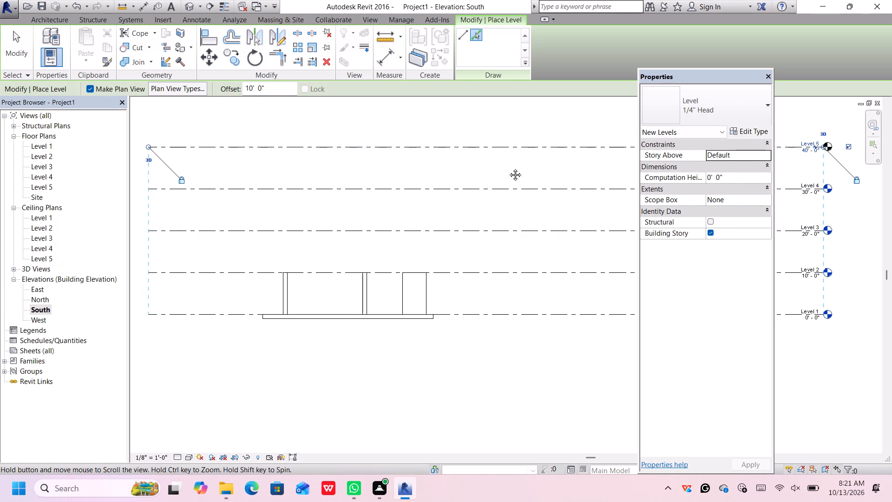
{"action": "middle_click_drag", "start_coordinate": [508, 168], "coordinate": [483, 287]}
{"action": "left_click", "coordinate": [487, 265]}
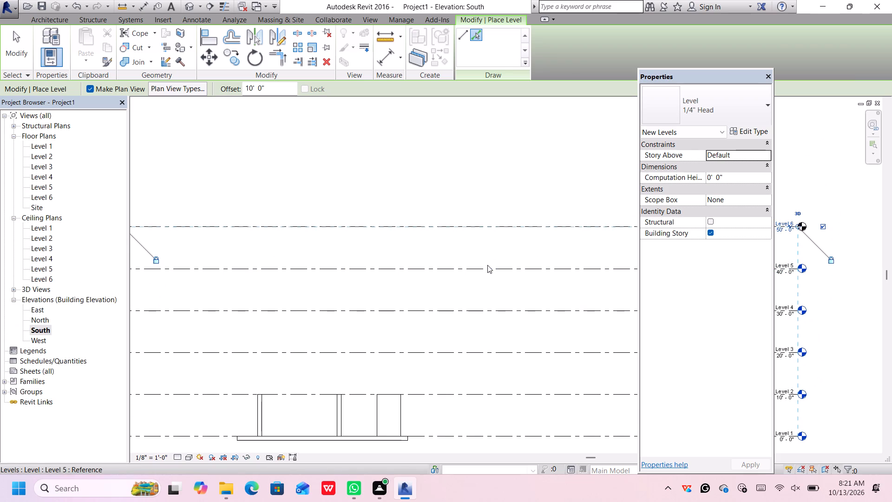
{"action": "left_click", "coordinate": [501, 223]}
{"action": "middle_click_drag", "start_coordinate": [506, 208], "coordinate": [504, 226]}
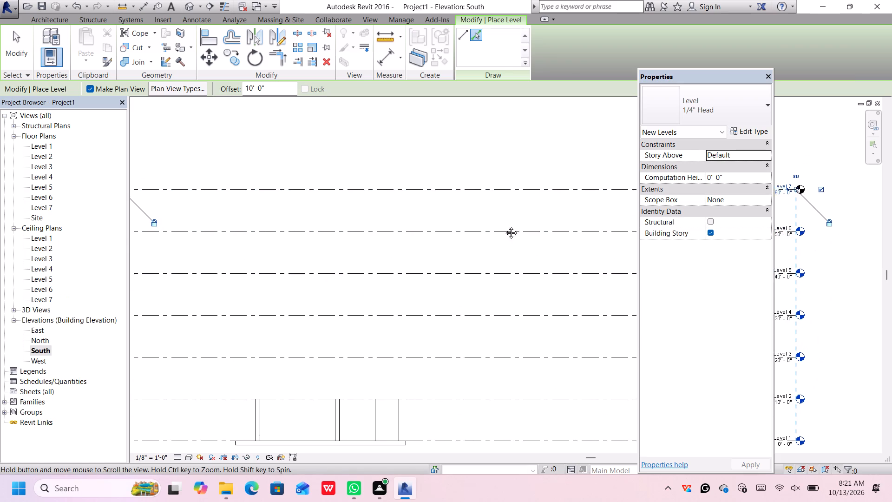
{"action": "middle_click_drag", "start_coordinate": [504, 226], "coordinate": [489, 335]}
{"action": "left_click", "coordinate": [493, 311]}
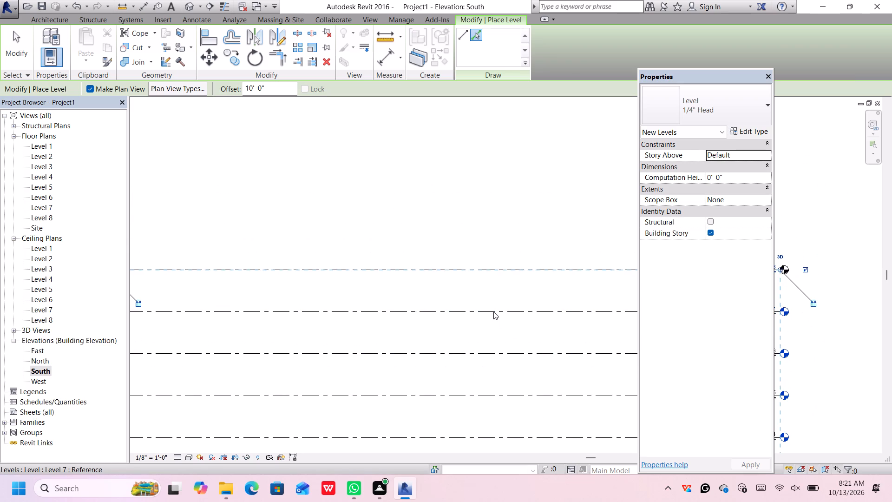
Add two more levels at 80' and 90', each offset 10' above the current topmost level line.
{"action": "scroll", "coordinate": [493, 312], "scroll_direction": "down", "scroll_amount": 6}
{"action": "middle_click_drag", "start_coordinate": [495, 401], "coordinate": [492, 373]}
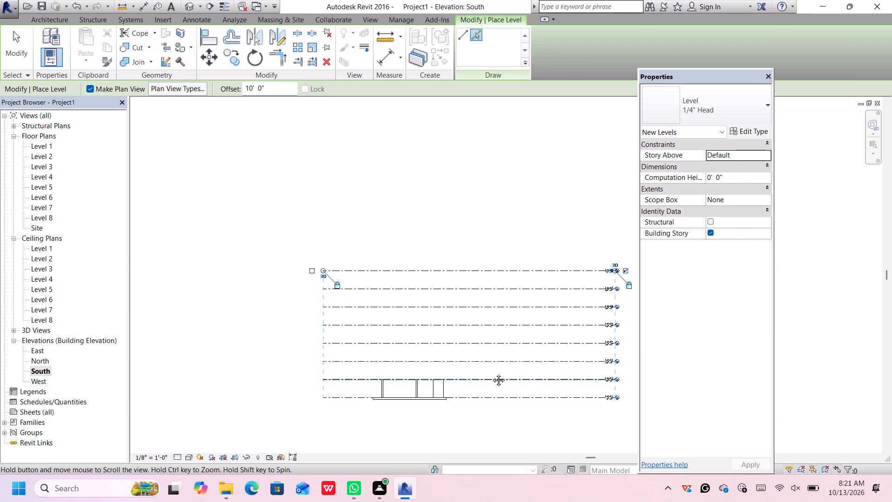
{"action": "middle_click_drag", "start_coordinate": [492, 373], "coordinate": [491, 373]}
{"action": "scroll", "coordinate": [473, 297], "scroll_direction": "up", "scroll_amount": 3}
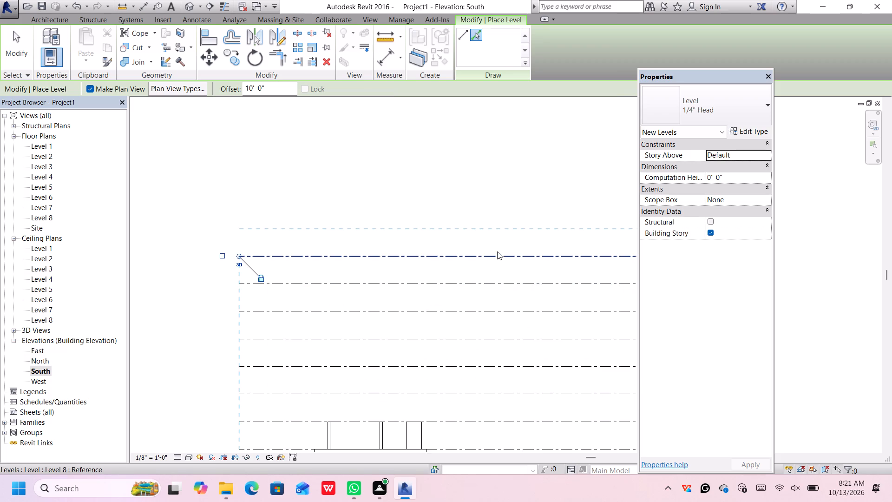
{"action": "left_click", "coordinate": [497, 253]}
{"action": "scroll", "coordinate": [497, 252], "scroll_direction": "down", "scroll_amount": 5}
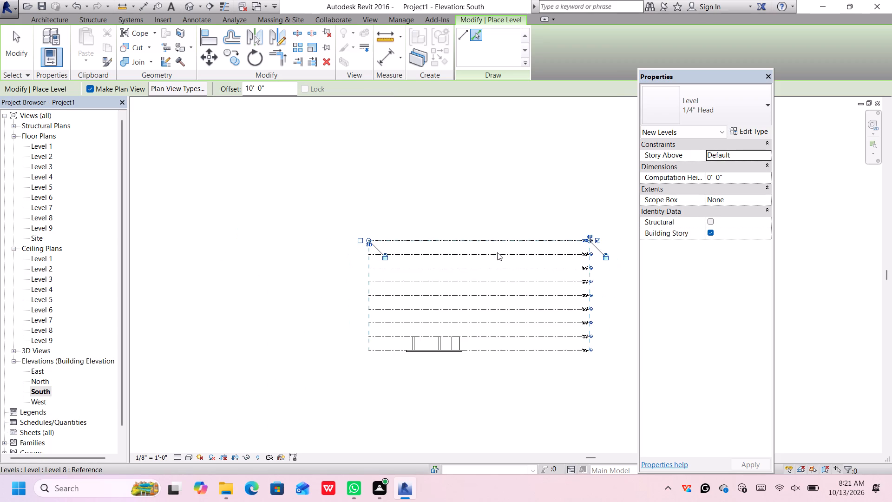
{"action": "scroll", "coordinate": [498, 298], "scroll_direction": "up", "scroll_amount": 4}
{"action": "middle_click_drag", "start_coordinate": [500, 330], "coordinate": [511, 280]}
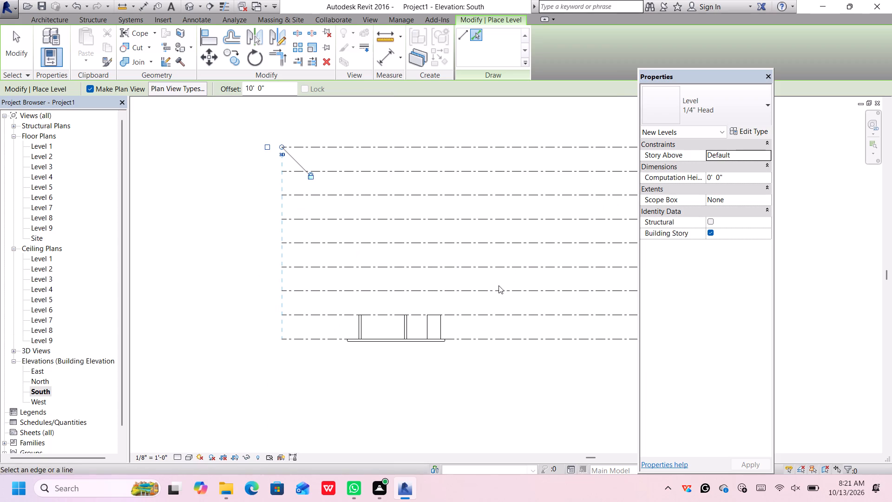
{"action": "scroll", "coordinate": [441, 233], "scroll_direction": "up", "scroll_amount": 2}
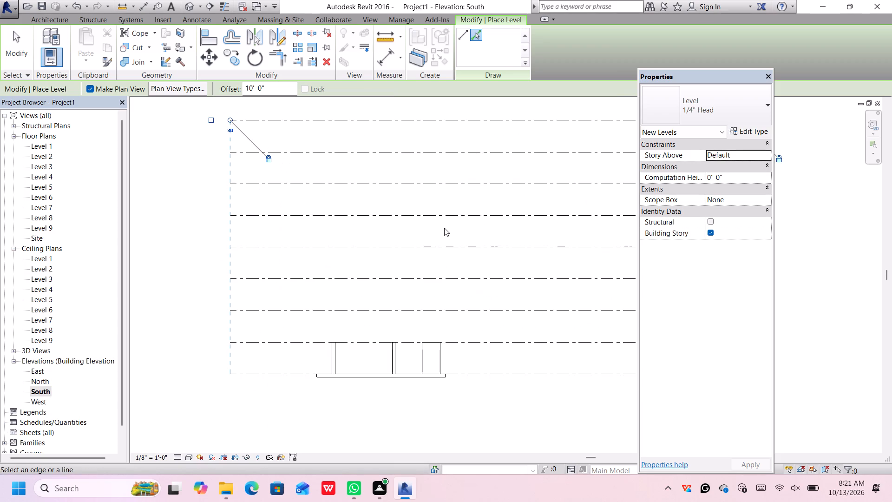
{"action": "middle_click_drag", "start_coordinate": [441, 232], "coordinate": [374, 252]}
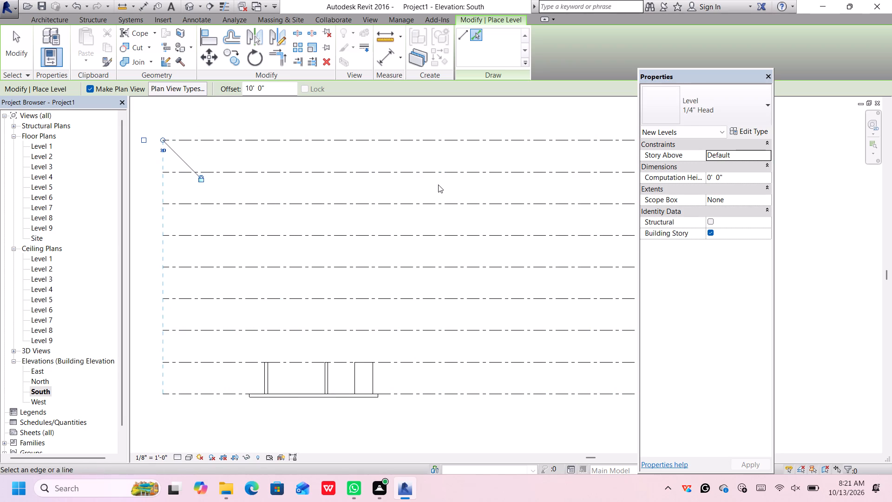
{"action": "middle_click_drag", "start_coordinate": [441, 191], "coordinate": [462, 354]}
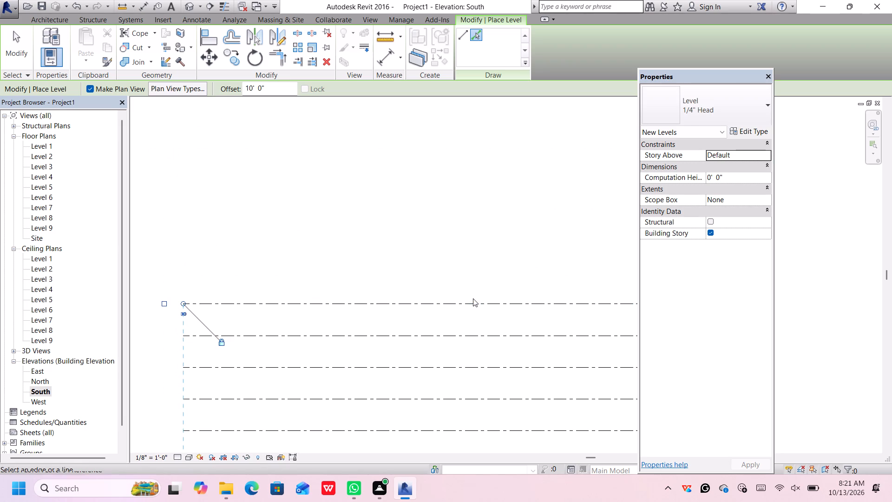
{"action": "left_click", "coordinate": [473, 300]}
Examine the full stack of levels, their level heads and the ground-floor columns in the South elevation.
{"action": "scroll", "coordinate": [473, 300], "scroll_direction": "down", "scroll_amount": 3}
{"action": "scroll", "coordinate": [473, 300], "scroll_direction": "up", "scroll_amount": 1}
{"action": "scroll", "coordinate": [473, 300], "scroll_direction": "down", "scroll_amount": 2}
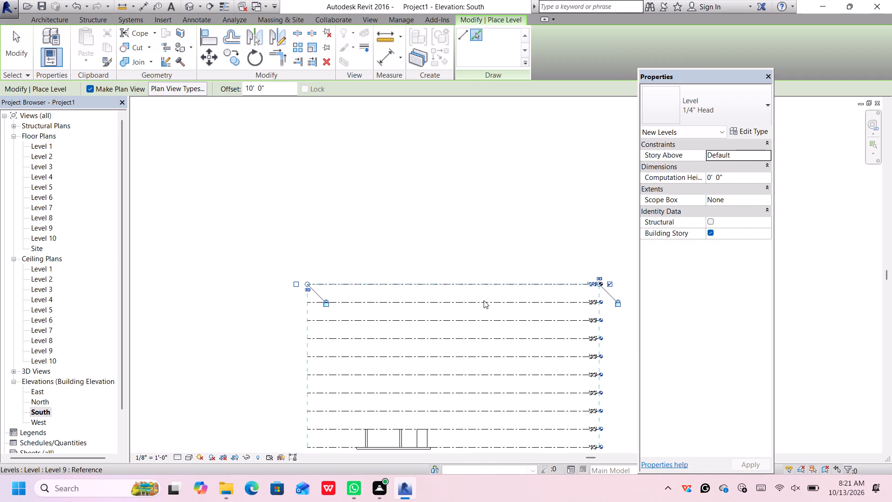
{"action": "scroll", "coordinate": [484, 300], "scroll_direction": "up", "scroll_amount": 1}
{"action": "middle_click_drag", "start_coordinate": [571, 302], "coordinate": [420, 287]}
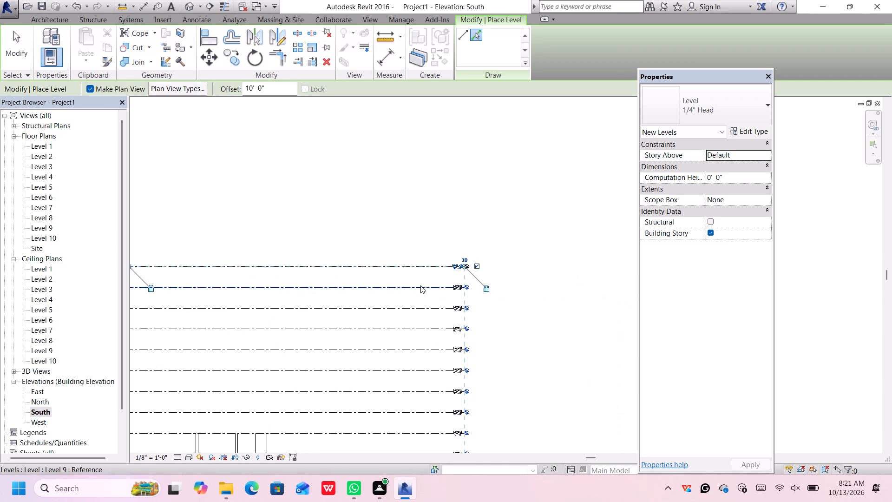
{"action": "scroll", "coordinate": [468, 255], "scroll_direction": "up", "scroll_amount": 4}
{"action": "scroll", "coordinate": [468, 262], "scroll_direction": "down", "scroll_amount": 7}
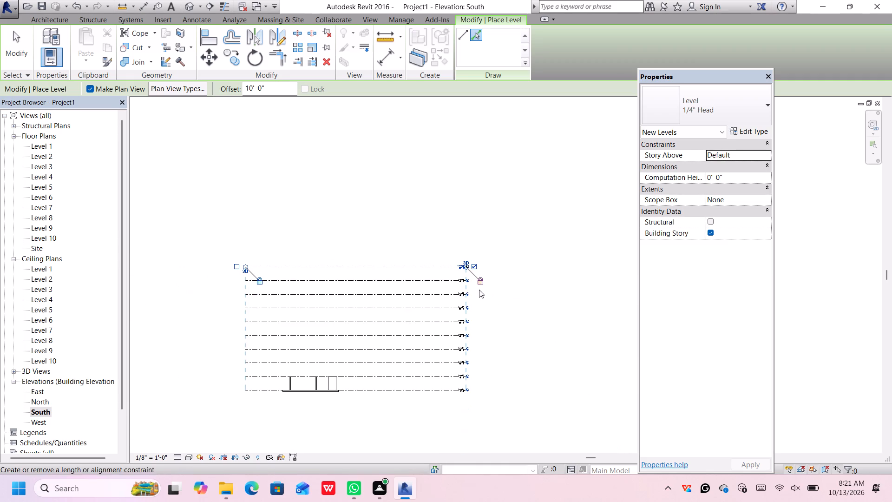
{"action": "middle_click_drag", "start_coordinate": [480, 322], "coordinate": [577, 265]}
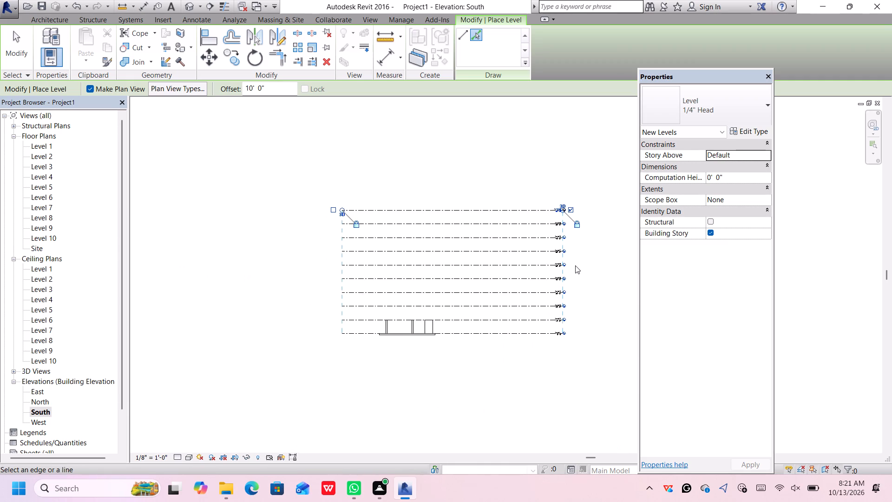
{"action": "scroll", "coordinate": [575, 265], "scroll_direction": "up", "scroll_amount": 3}
{"action": "scroll", "coordinate": [355, 360], "scroll_direction": "up", "scroll_amount": 1}
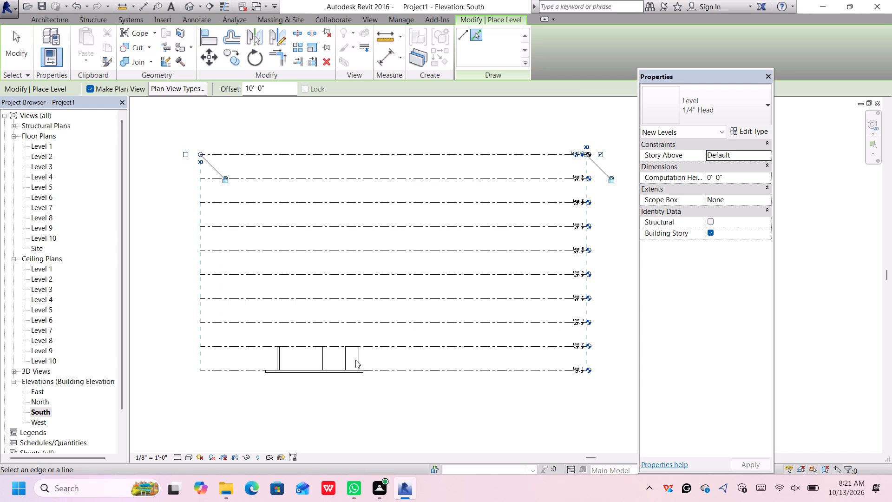
{"action": "middle_click_drag", "start_coordinate": [387, 367], "coordinate": [429, 374]}
{"action": "scroll", "coordinate": [434, 349], "scroll_direction": "up", "scroll_amount": 1}
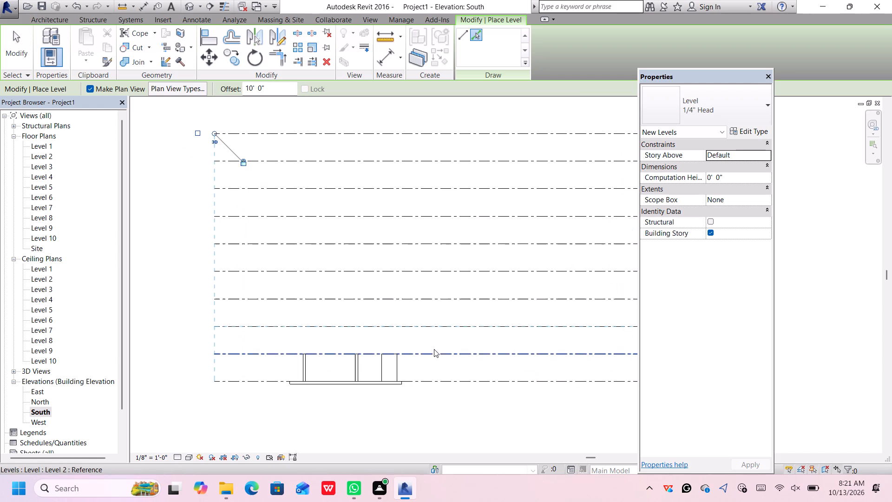
Close the Properties palette.
{"action": "left_click", "coordinate": [770, 74]}
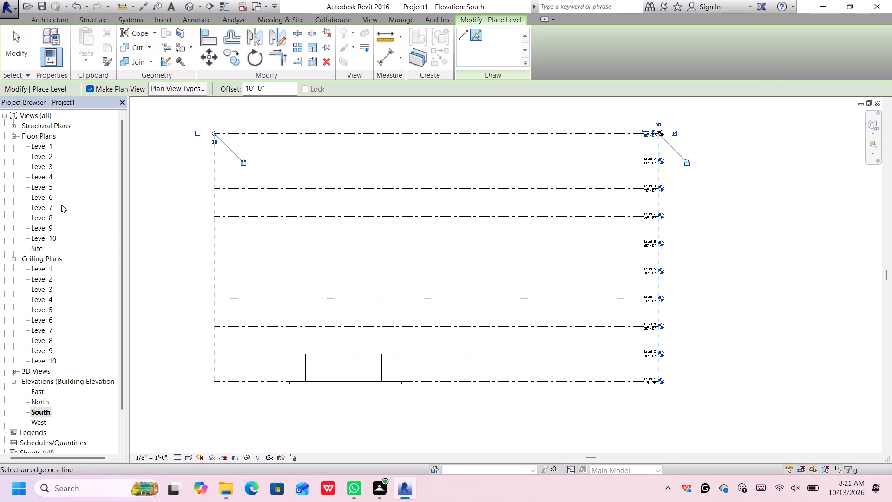
Check the Level 1 floor plan and inspect the floor, columns and enclosure walls in the default 3D view.
{"action": "double_click", "coordinate": [38, 145]}
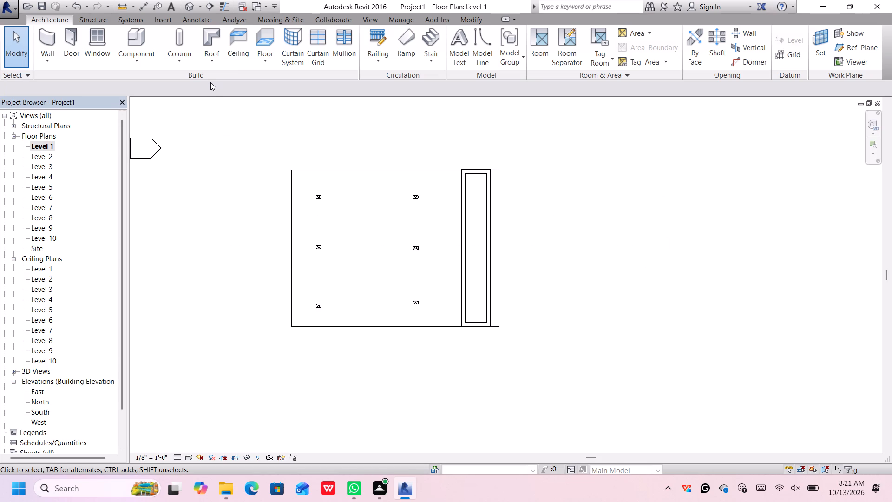
{"action": "left_click", "coordinate": [189, 5]}
{"action": "scroll", "coordinate": [672, 285], "scroll_direction": "down", "scroll_amount": 1}
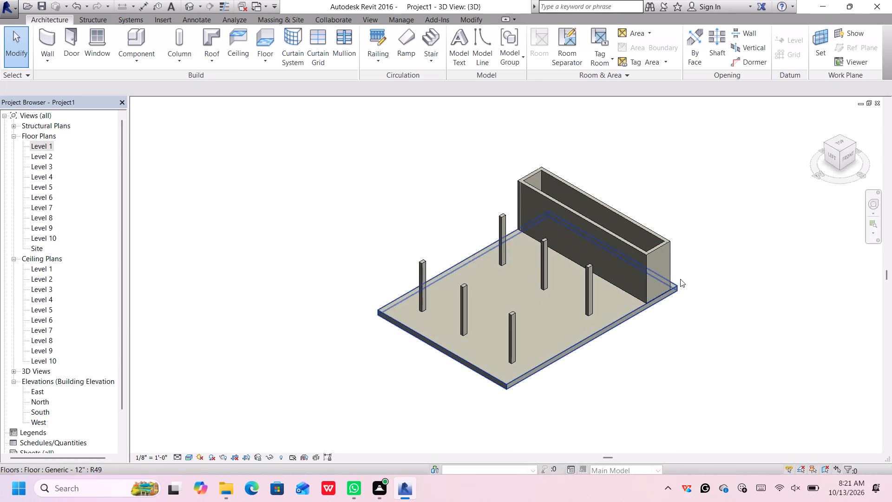
{"action": "scroll", "coordinate": [712, 254], "scroll_direction": "up", "scroll_amount": 2}
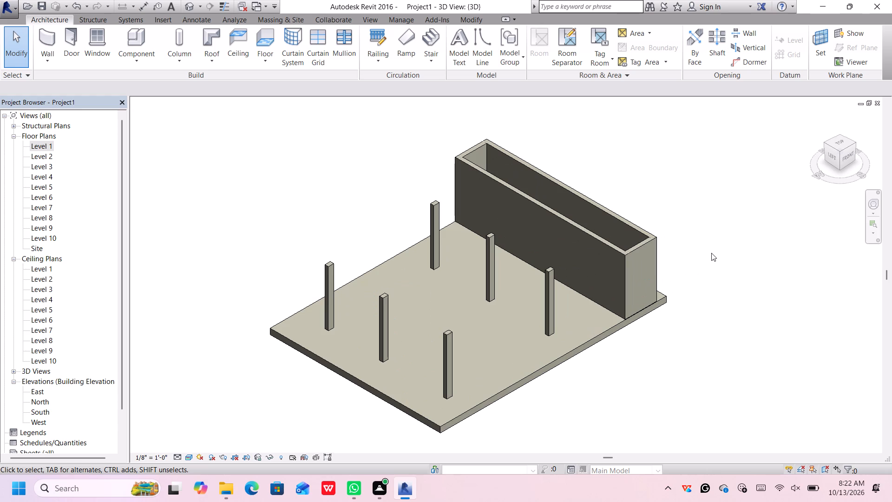
{"action": "scroll", "coordinate": [725, 190], "scroll_direction": "down", "scroll_amount": 2}
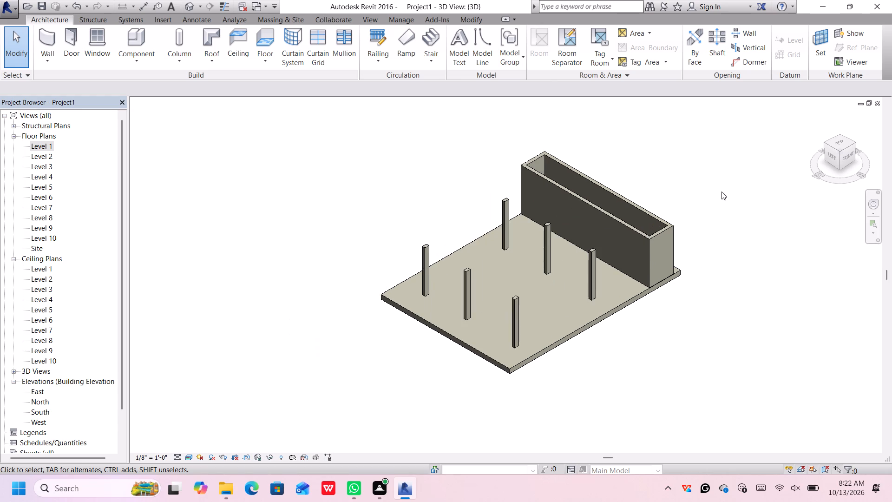
{"action": "scroll", "coordinate": [721, 192], "scroll_direction": "up", "scroll_amount": 1}
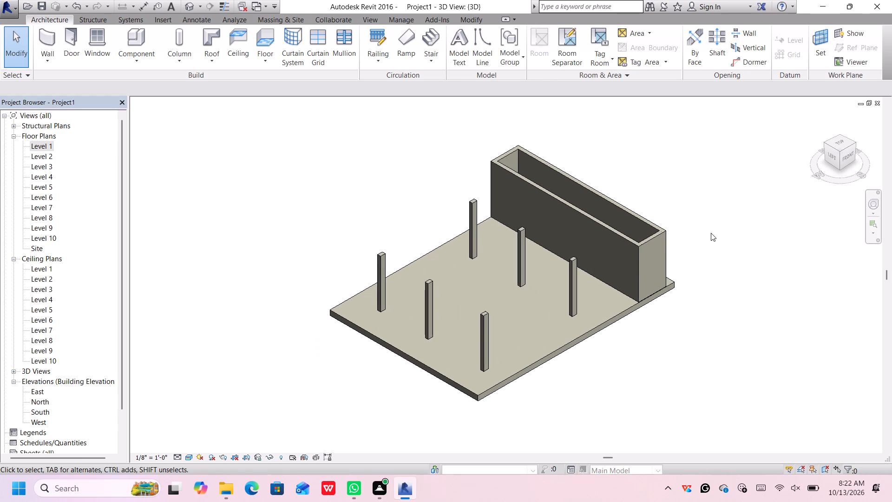
From the top 3D view, start a new floor and sketch a rectangular boundary over the existing slab's outline, 40'-8" by 30'-8".
{"action": "middle_click", "coordinate": [708, 232]}
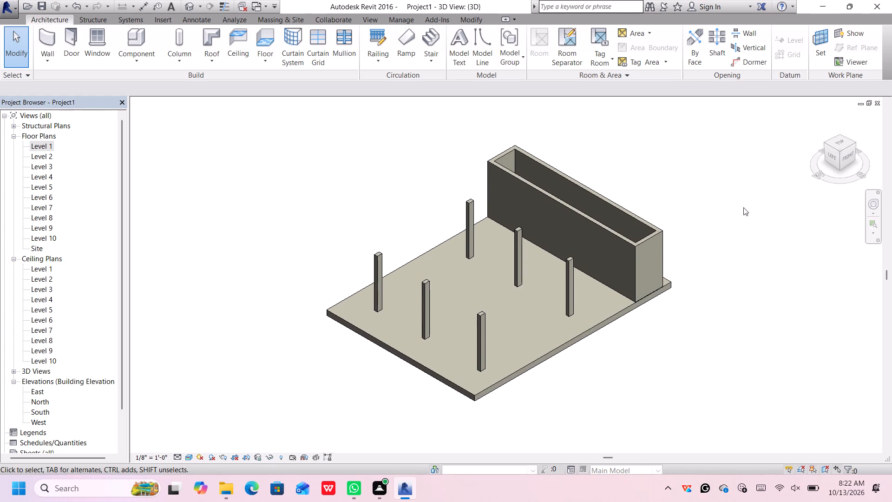
{"action": "left_click", "coordinate": [840, 139]}
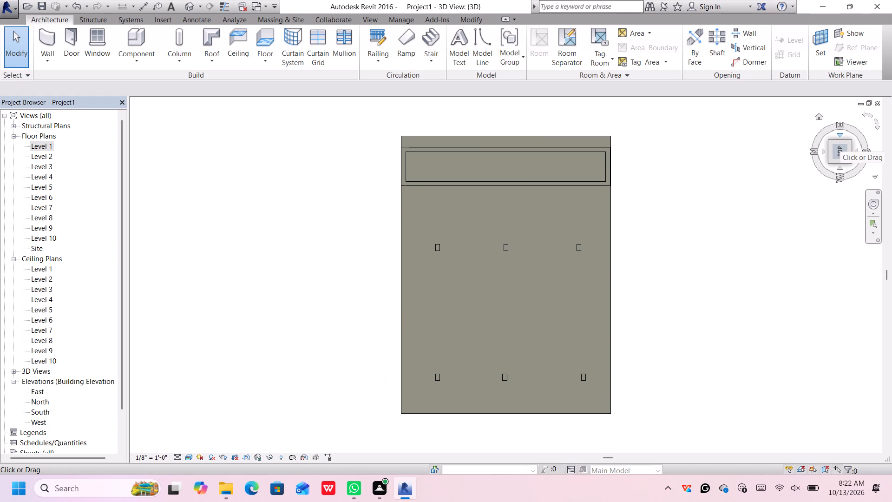
{"action": "left_click", "coordinate": [849, 153]}
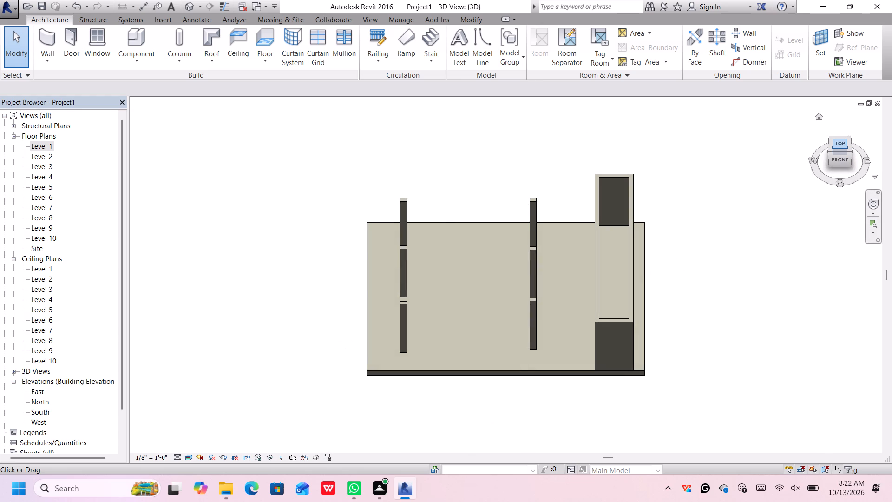
{"action": "left_click", "coordinate": [842, 144]}
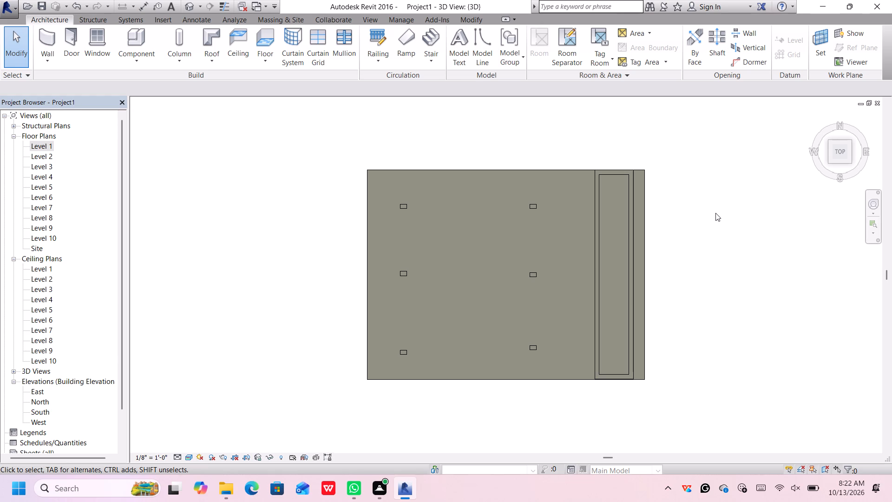
{"action": "middle_click_drag", "start_coordinate": [700, 205], "coordinate": [670, 210]}
{"action": "scroll", "coordinate": [670, 207], "scroll_direction": "up", "scroll_amount": 1}
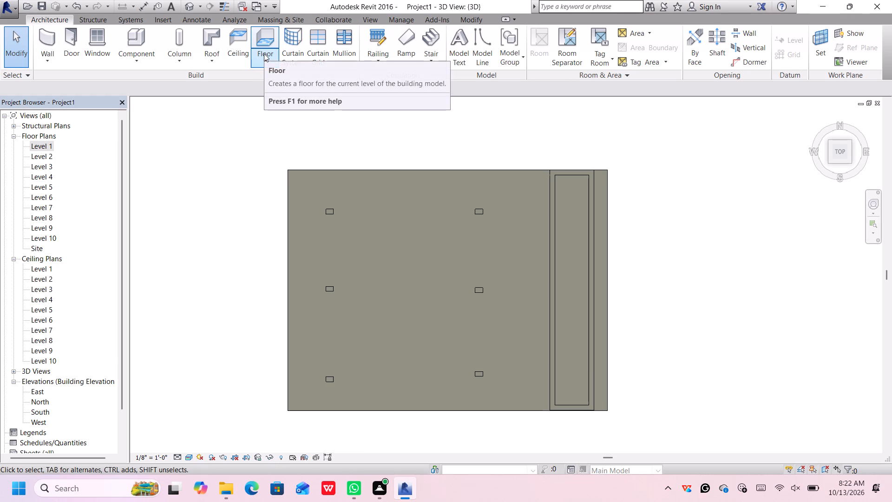
{"action": "left_click", "coordinate": [266, 37]}
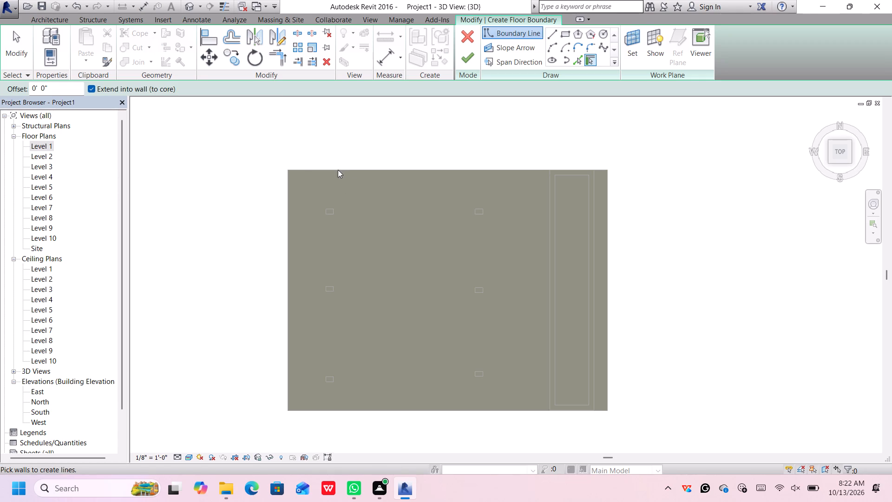
{"action": "left_click", "coordinate": [565, 31]}
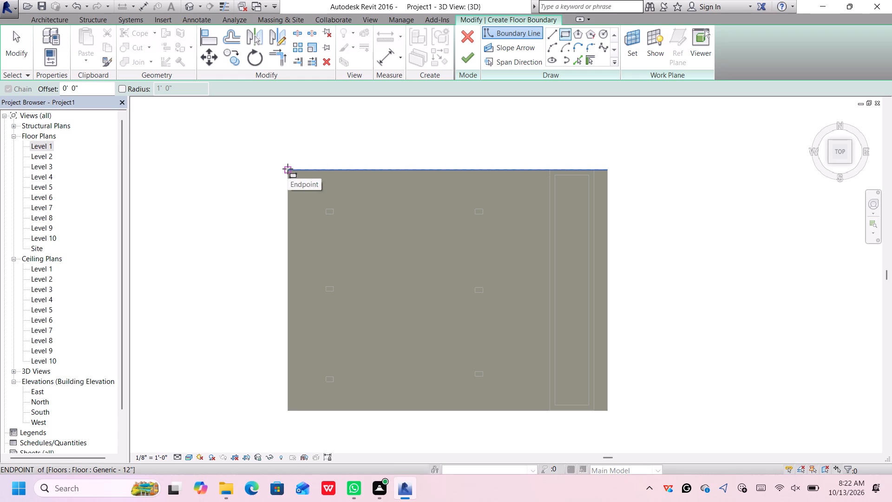
{"action": "left_click", "coordinate": [288, 169]}
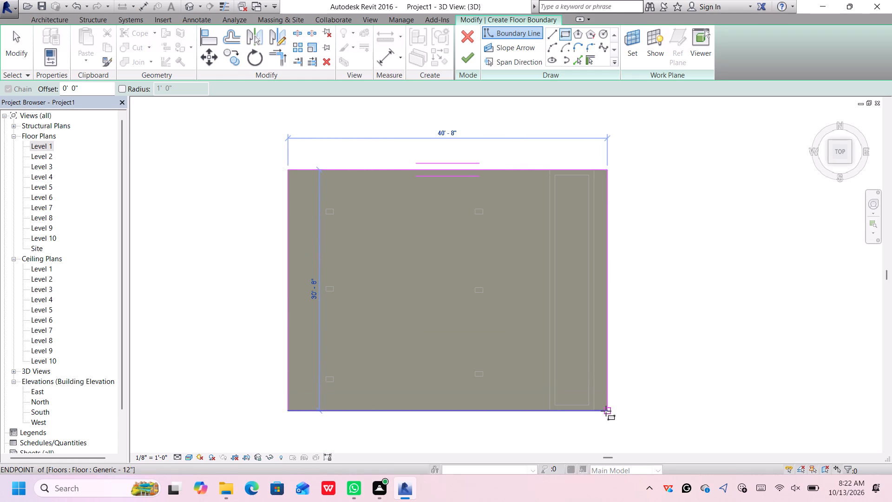
{"action": "left_click", "coordinate": [606, 411]}
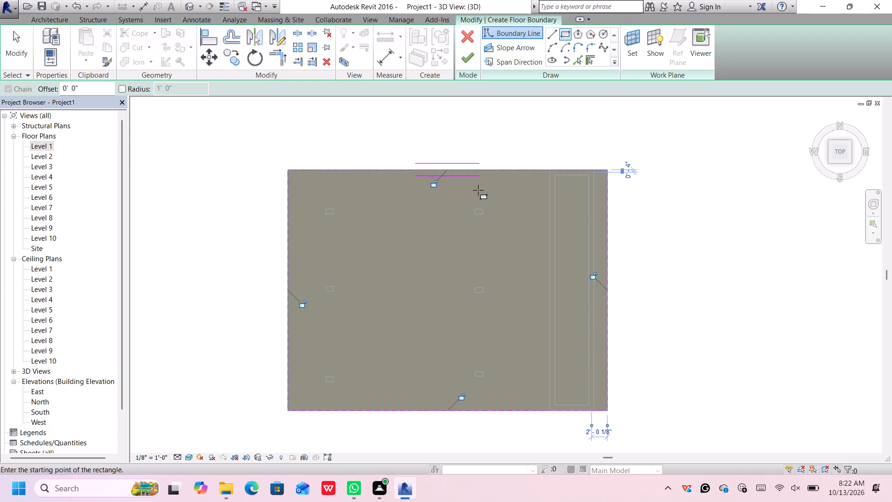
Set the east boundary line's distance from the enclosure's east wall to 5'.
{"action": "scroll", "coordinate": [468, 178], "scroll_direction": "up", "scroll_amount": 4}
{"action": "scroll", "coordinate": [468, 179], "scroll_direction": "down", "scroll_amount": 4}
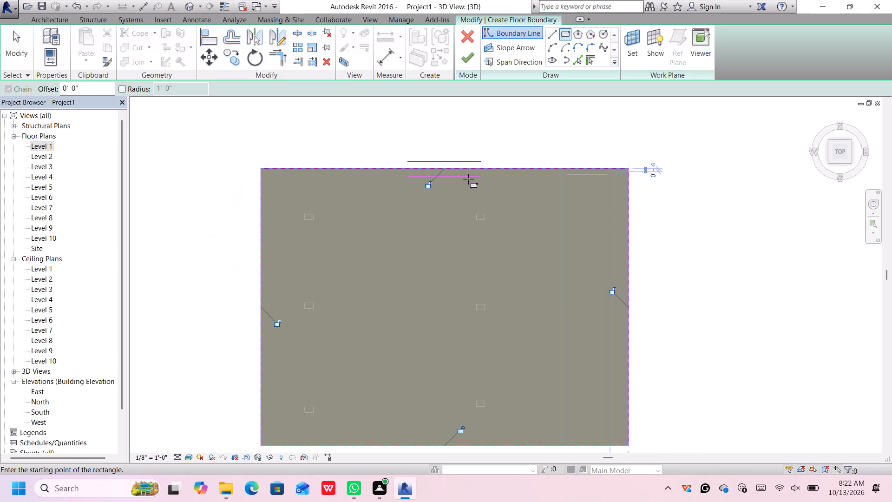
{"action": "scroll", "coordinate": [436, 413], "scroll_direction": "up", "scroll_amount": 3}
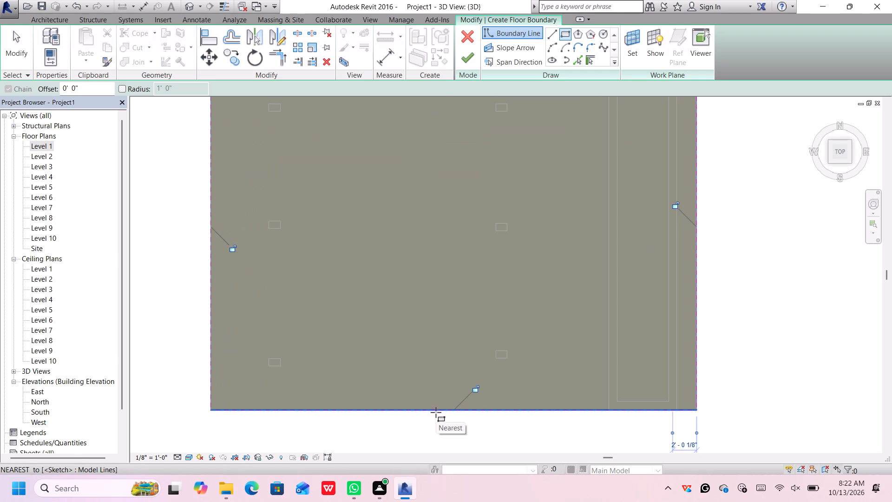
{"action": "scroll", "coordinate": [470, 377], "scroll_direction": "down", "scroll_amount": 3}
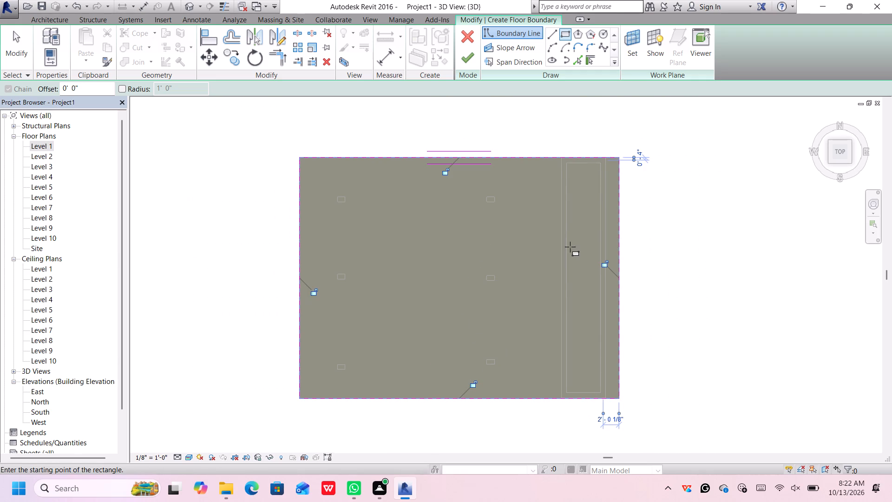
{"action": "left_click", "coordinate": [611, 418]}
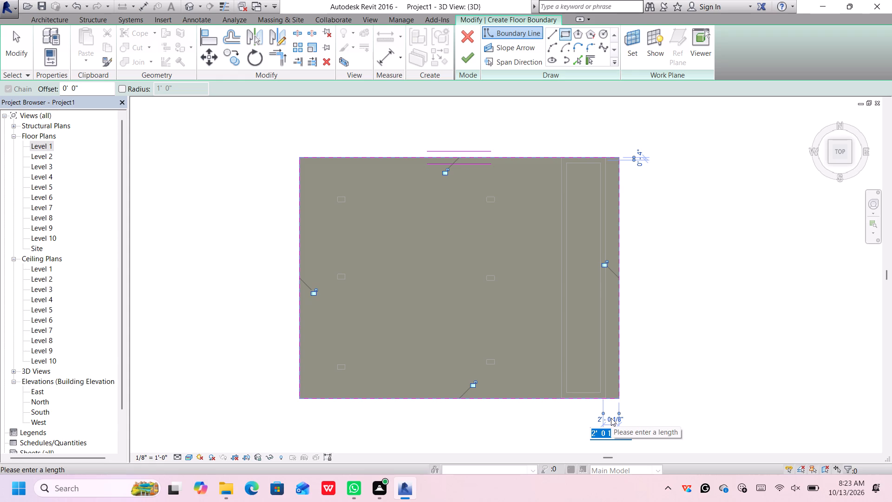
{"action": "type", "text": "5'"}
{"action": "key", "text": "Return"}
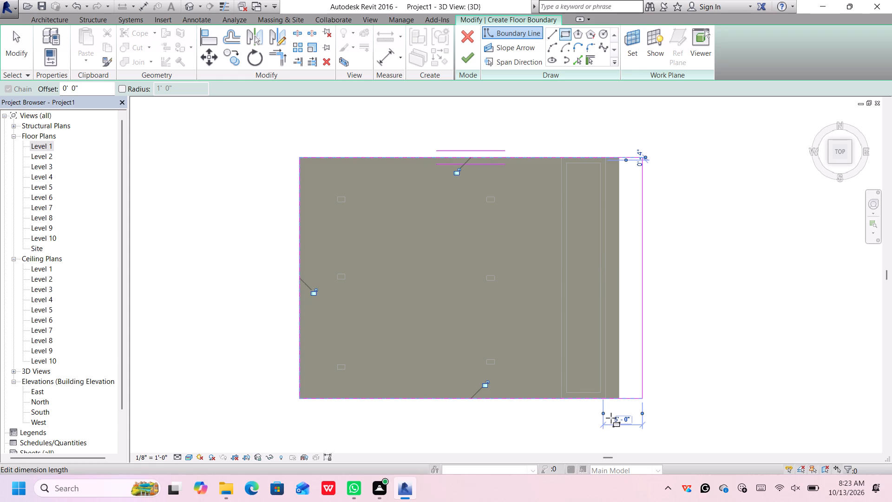
Set the north boundary line's distance from the enclosure's north wall to 5' and leave the rectangle sketch tool.
{"action": "left_click", "coordinate": [637, 161]}
{"action": "key", "text": "BackSpace"}
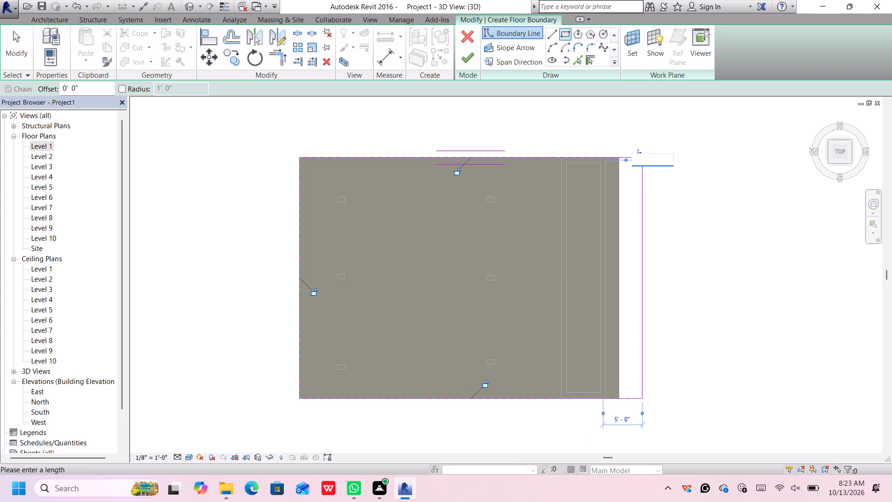
{"action": "type", "text": "5'"}
{"action": "key", "text": "Return"}
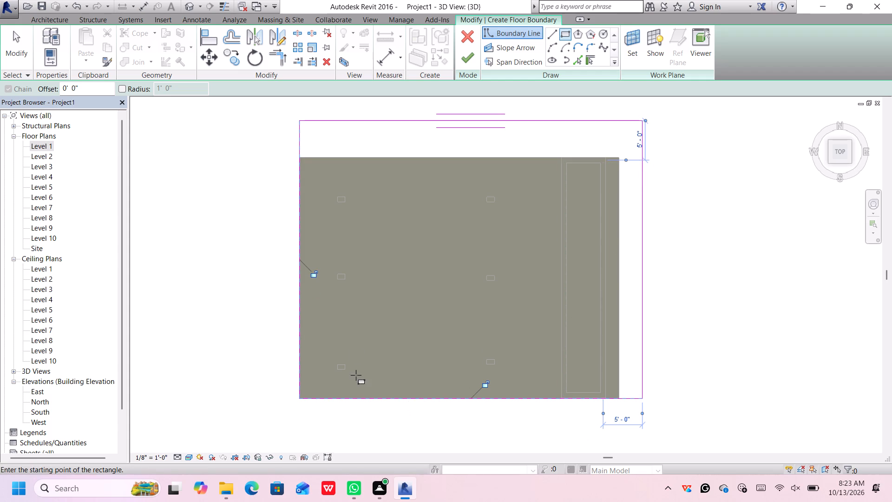
{"action": "left_click", "coordinate": [296, 273]}
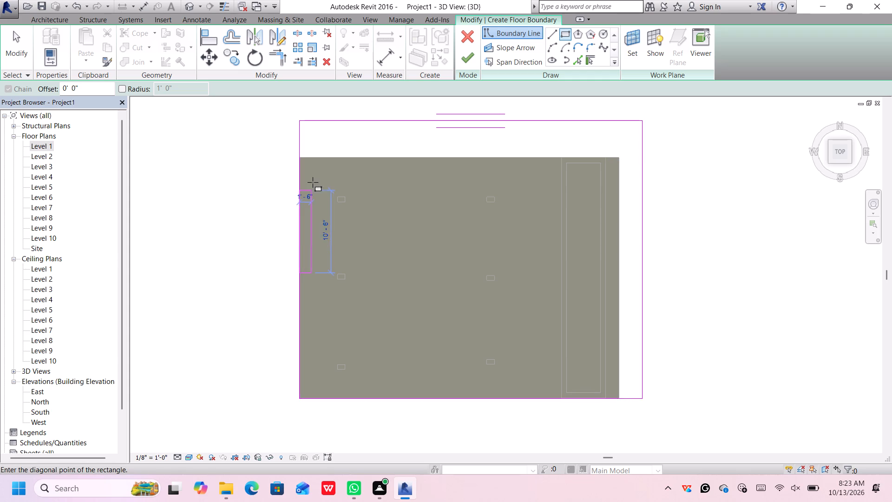
{"action": "key", "text": "Escape"}
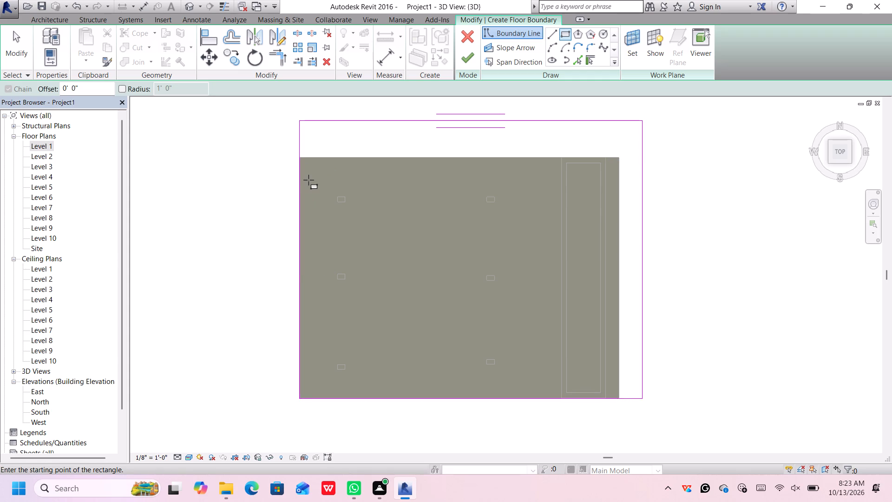
{"action": "key", "text": "Escape"}
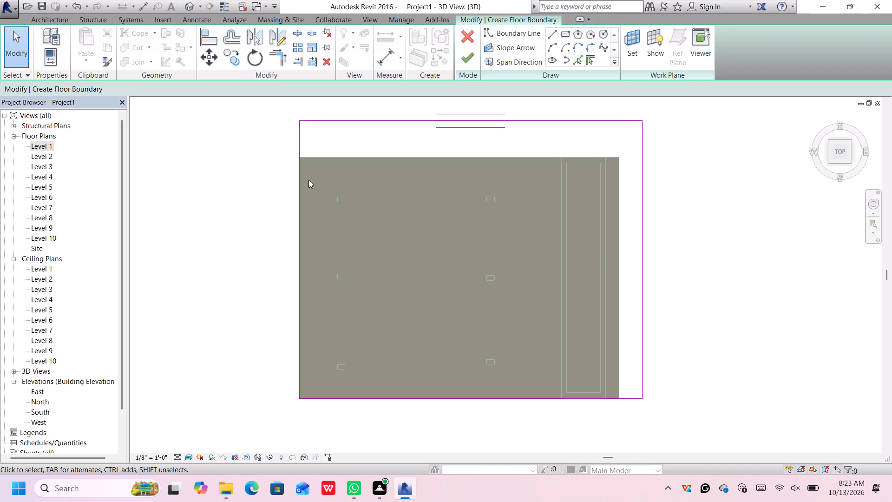
Set the west boundary line's distance from the enclosure's west wall to 40'.
{"action": "left_click", "coordinate": [298, 144]}
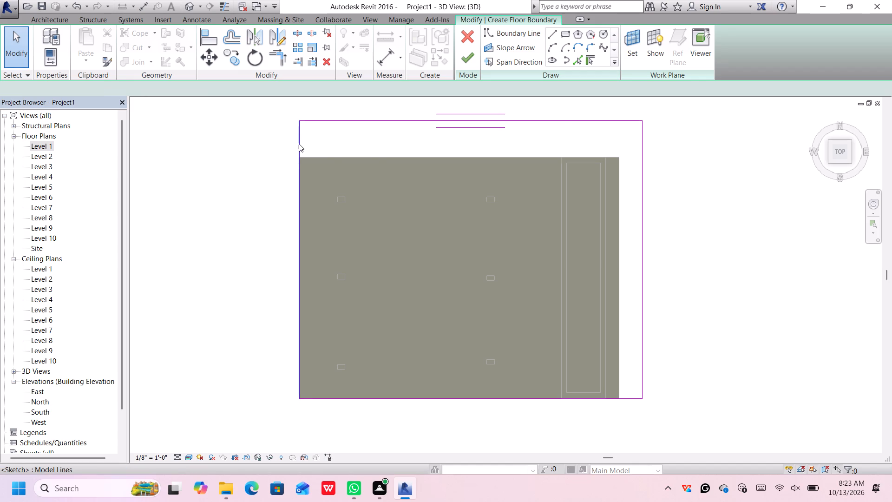
{"action": "scroll", "coordinate": [403, 128], "scroll_direction": "down", "scroll_amount": 4}
{"action": "middle_click_drag", "start_coordinate": [407, 126], "coordinate": [412, 171]}
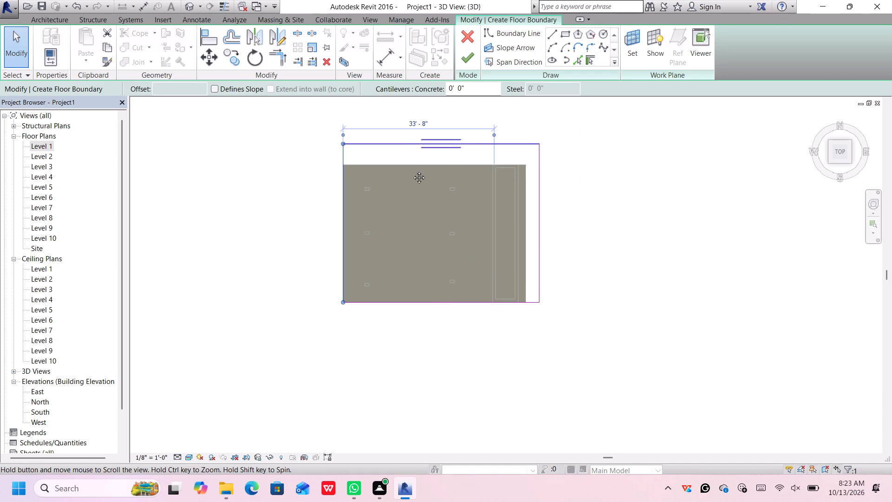
{"action": "middle_click_drag", "start_coordinate": [412, 171], "coordinate": [427, 234]}
{"action": "scroll", "coordinate": [425, 221], "scroll_direction": "up", "scroll_amount": 2}
{"action": "left_click", "coordinate": [439, 209]}
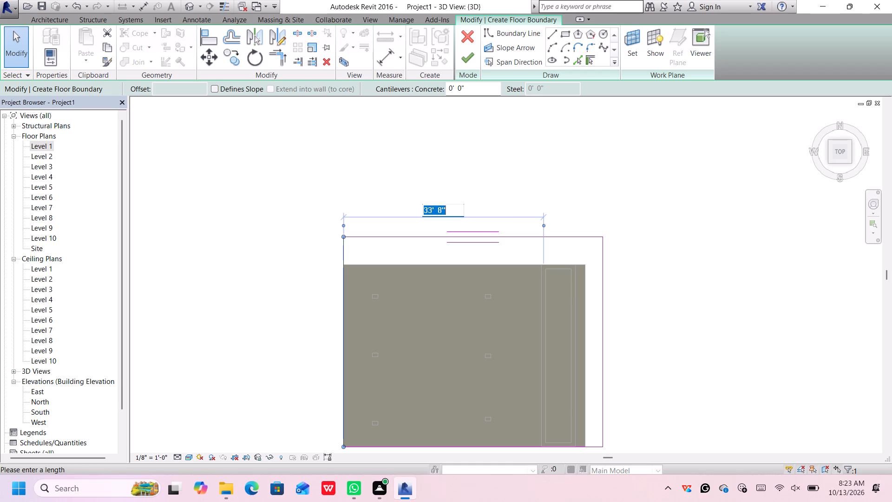
{"action": "key", "text": "BackSpace"}
{"action": "key", "text": "4"}
{"action": "type", "text": "0'"}
{"action": "key", "text": "Return"}
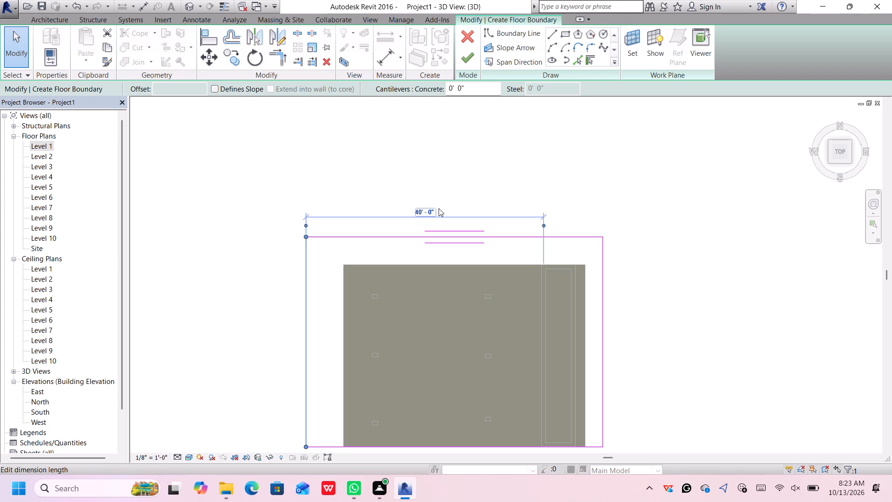
Set the east boundary line's distance from the enclosure's east wall to 7'.
{"action": "scroll", "coordinate": [437, 209], "scroll_direction": "down", "scroll_amount": 3}
{"action": "scroll", "coordinate": [460, 364], "scroll_direction": "up", "scroll_amount": 1}
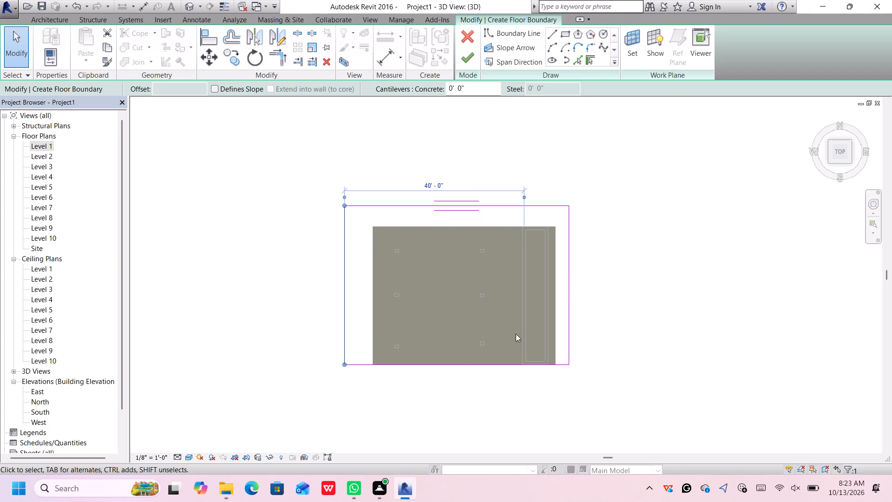
{"action": "left_click", "coordinate": [570, 254]}
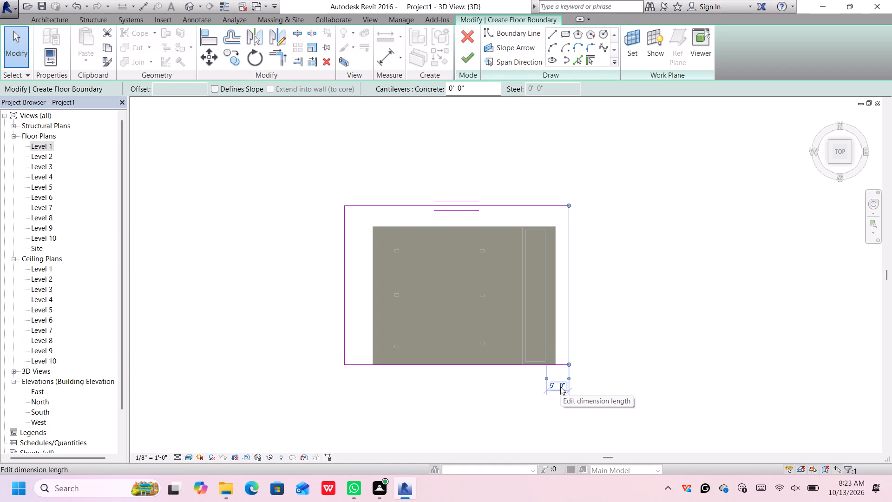
{"action": "left_click", "coordinate": [560, 387]}
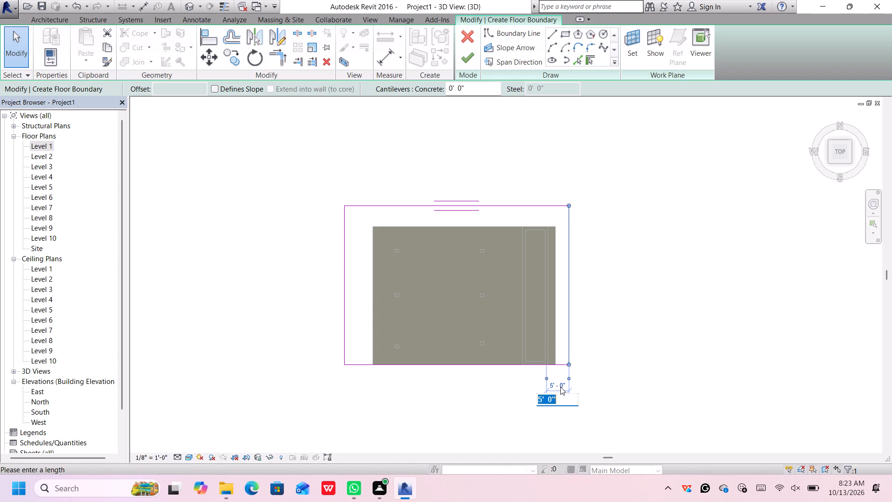
{"action": "key", "text": "BackSpace"}
{"action": "key", "text": "7"}
{"action": "key", "text": "apostrophe"}
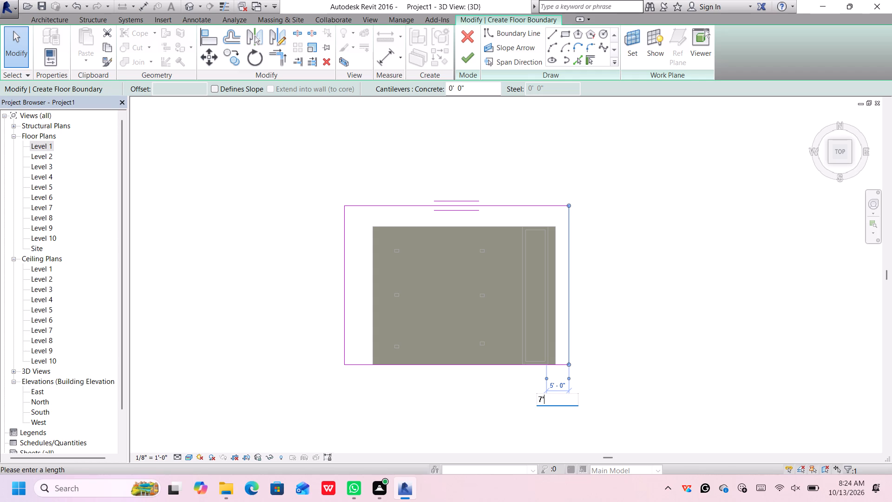
{"action": "key", "text": "Return"}
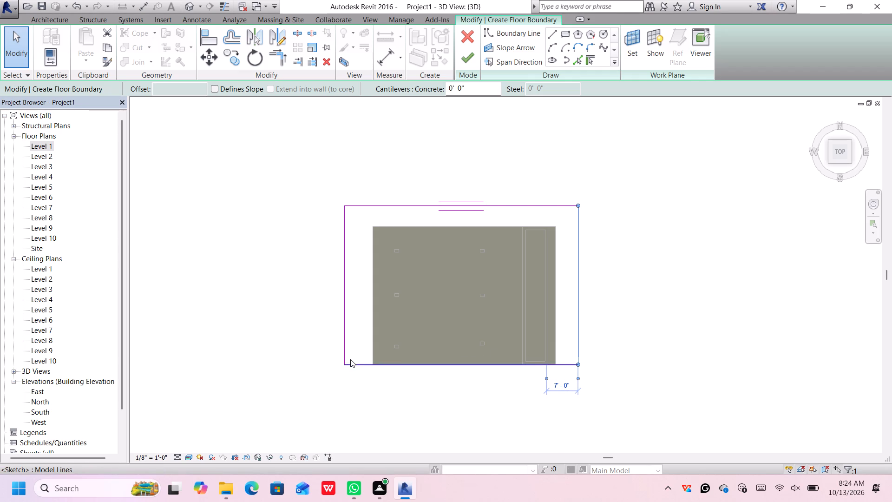
Set the south boundary line's distance from the enclosure's south wall to 5'.
{"action": "left_click", "coordinate": [344, 337]}
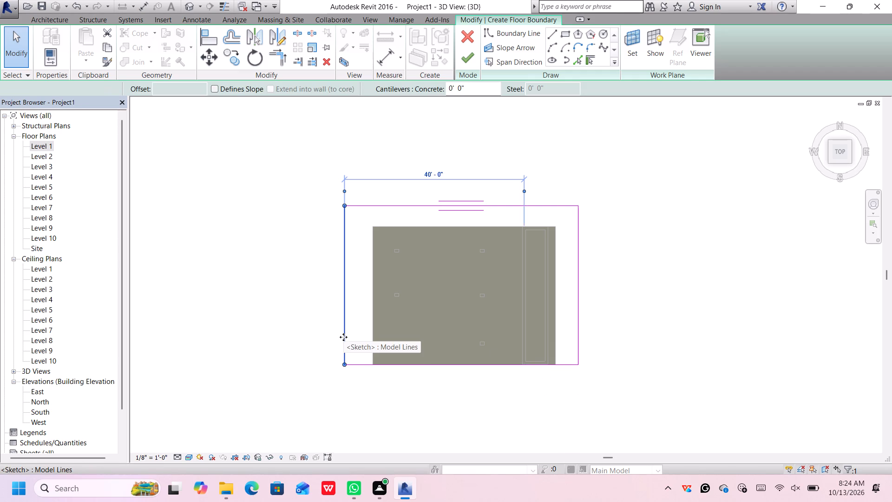
{"action": "left_click", "coordinate": [354, 362]}
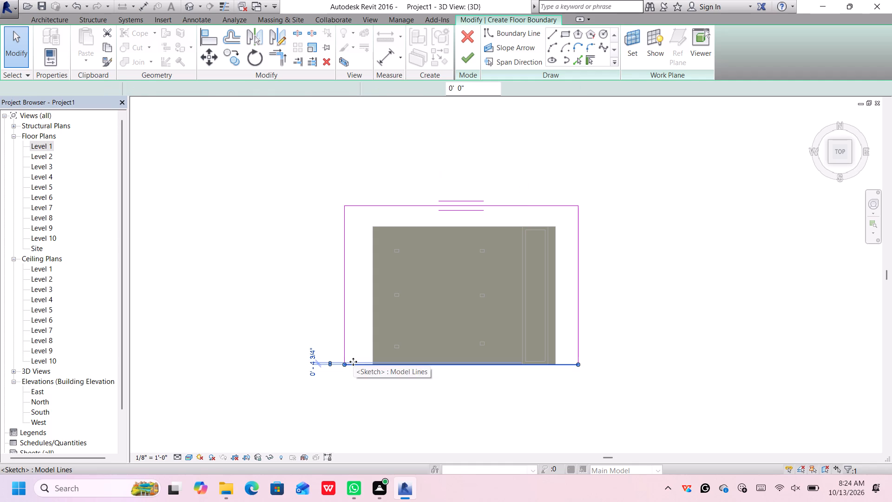
{"action": "left_click", "coordinate": [314, 357]}
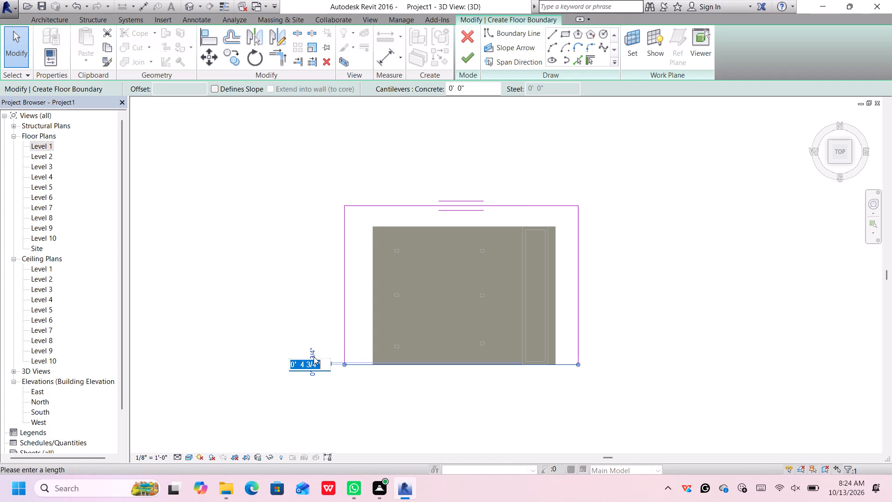
{"action": "key", "text": "BackSpace"}
{"action": "type", "text": "5'"}
{"action": "key", "text": "Return"}
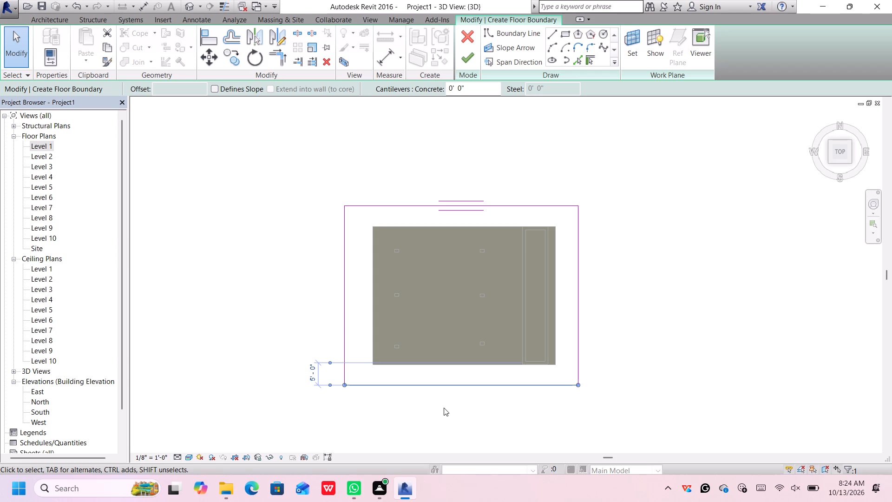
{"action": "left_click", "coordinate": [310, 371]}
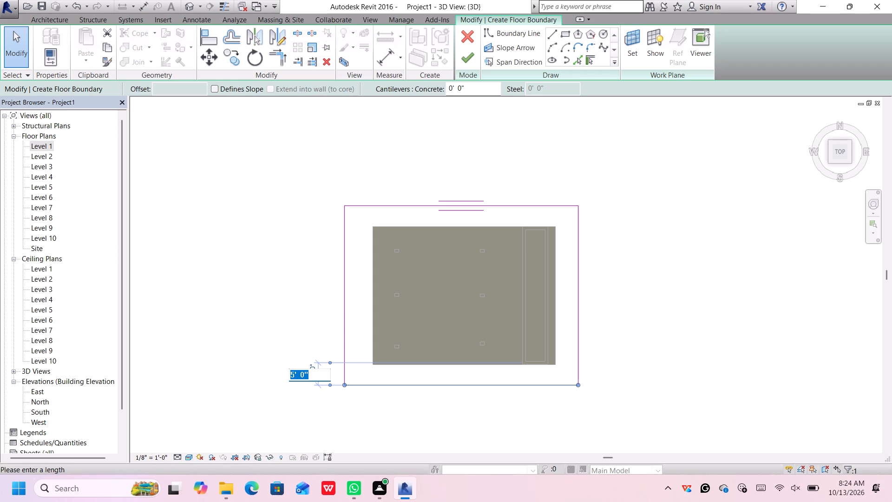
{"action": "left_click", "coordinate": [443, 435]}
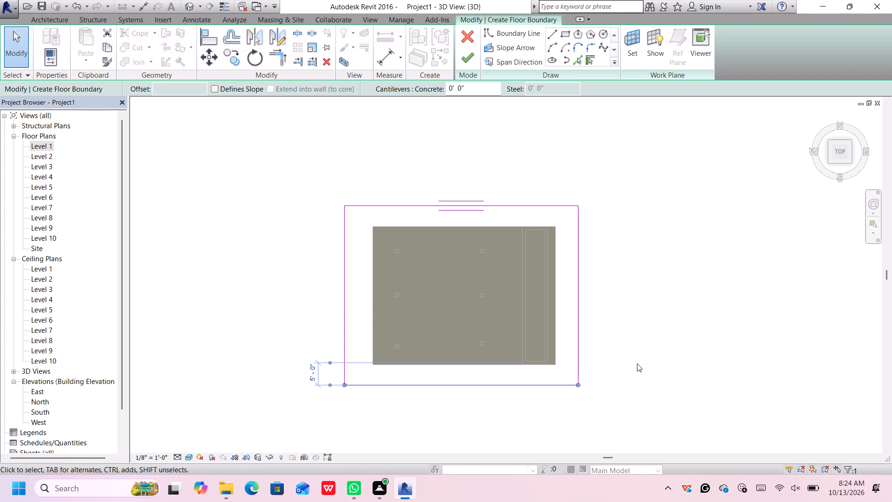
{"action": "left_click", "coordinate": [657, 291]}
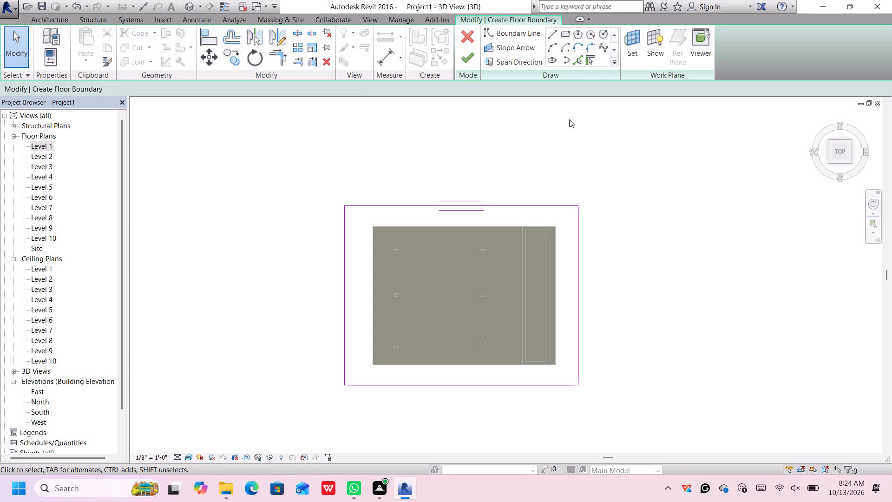
Assign the new floor to Level 2 and finish its boundary sketch.
{"action": "right_click", "coordinate": [630, 289]}
{"action": "left_click", "coordinate": [671, 454]}
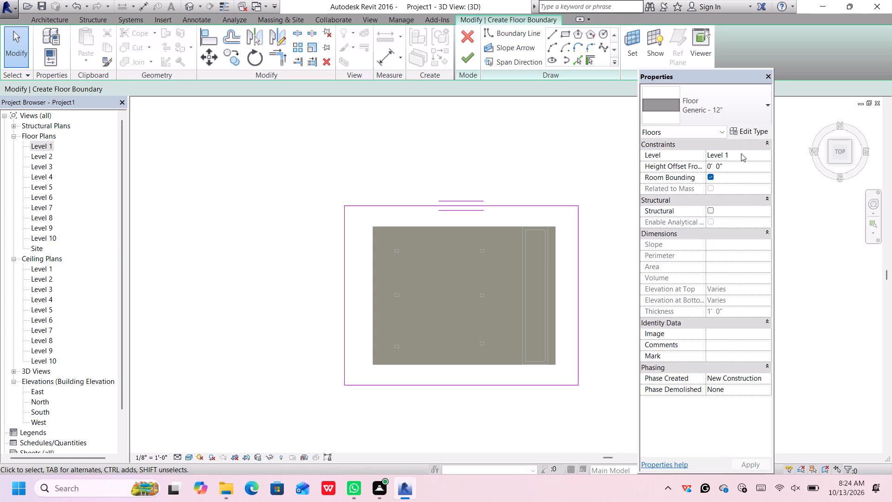
{"action": "left_click", "coordinate": [765, 157]}
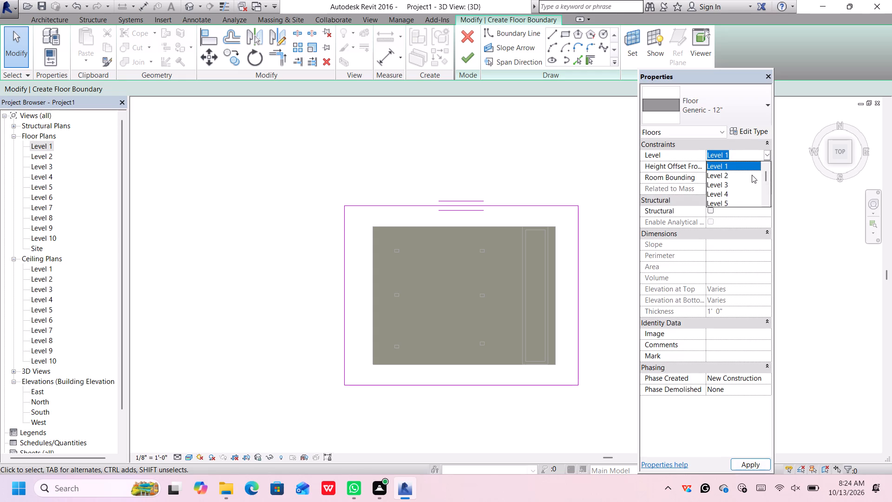
{"action": "left_click", "coordinate": [741, 177]}
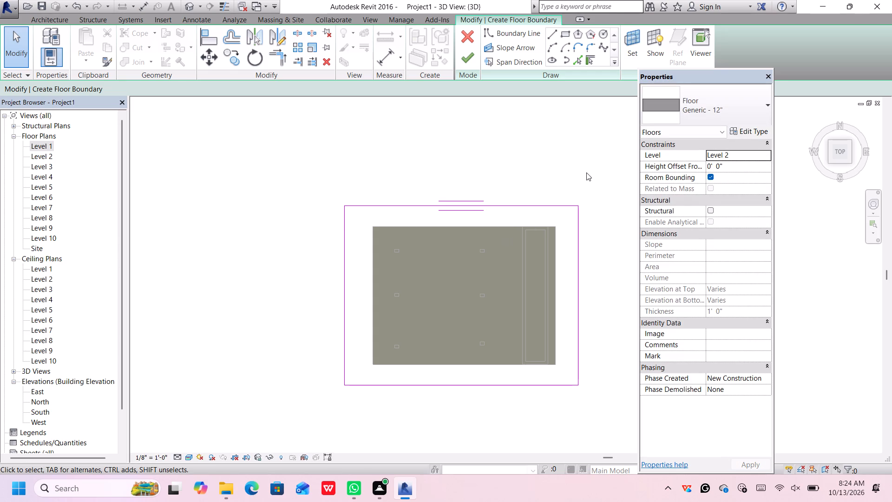
{"action": "left_click", "coordinate": [472, 65]}
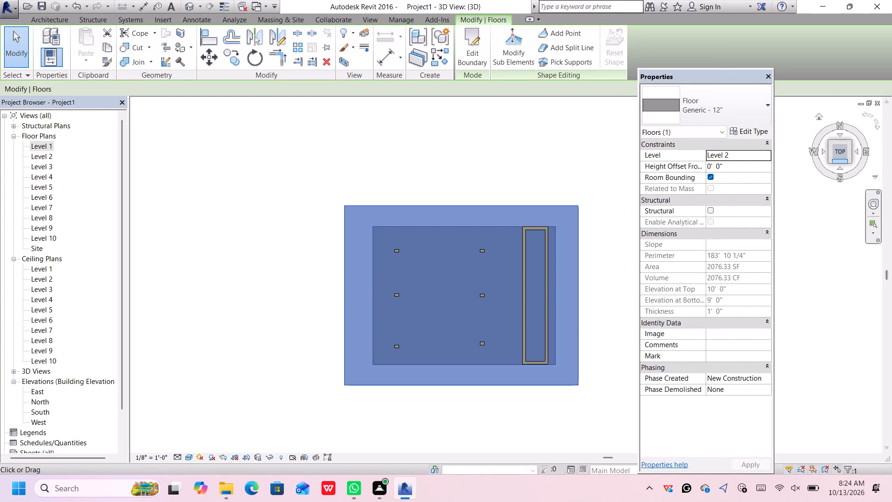
Set the Level 2 floor's height offset from its level to 1' 0".
{"action": "left_click", "coordinate": [830, 161]}
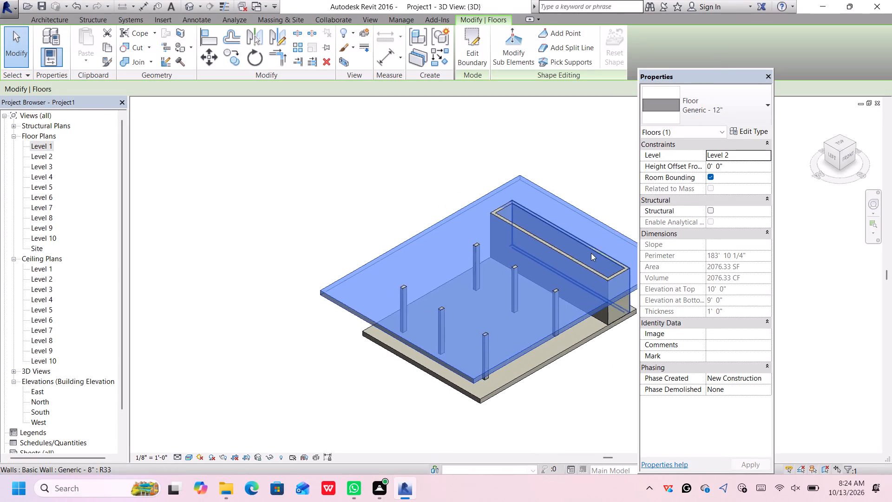
{"action": "middle_click_drag", "start_coordinate": [589, 252], "coordinate": [472, 234]}
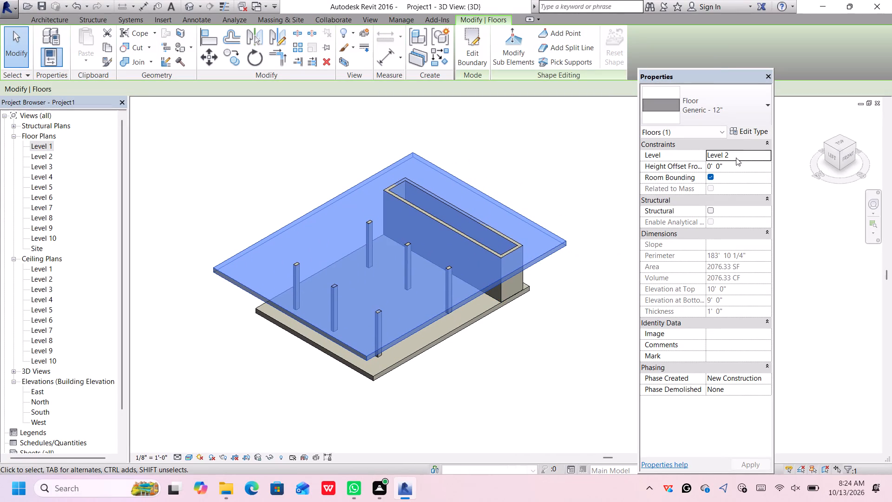
{"action": "left_click", "coordinate": [732, 166]}
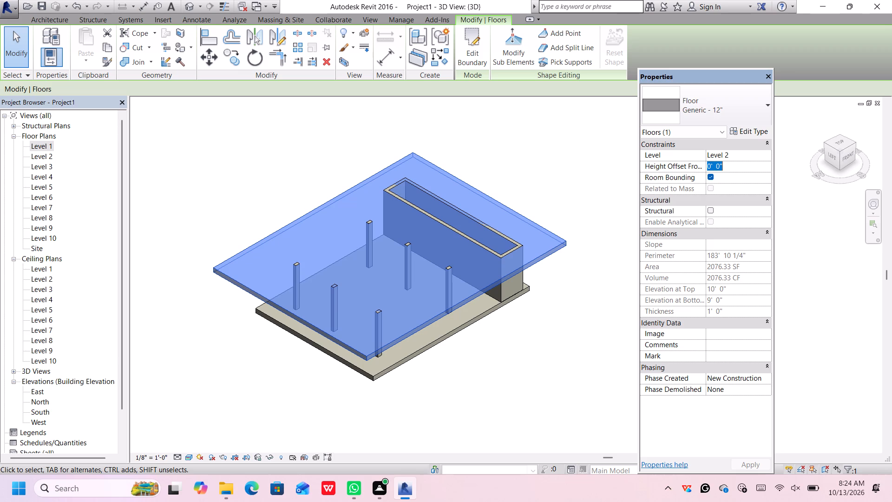
{"action": "key", "text": "BackSpace"}
{"action": "key", "text": "1"}
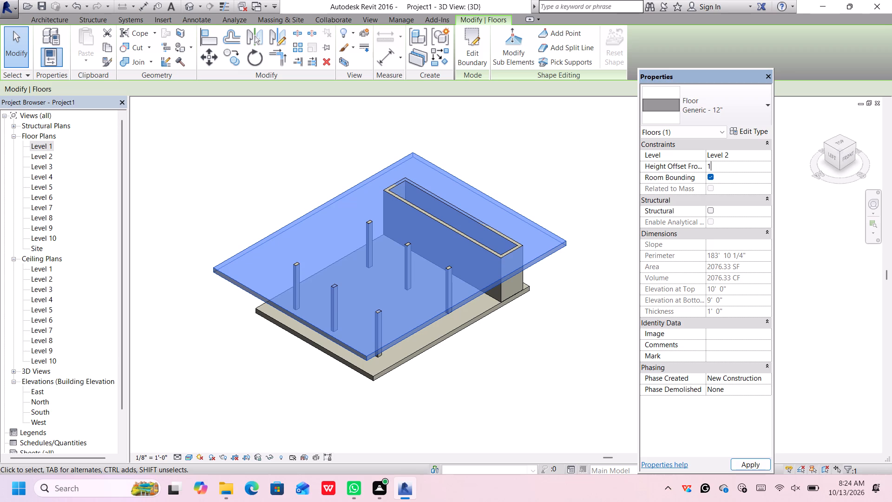
{"action": "key", "text": "apostrophe"}
{"action": "key", "text": "Return"}
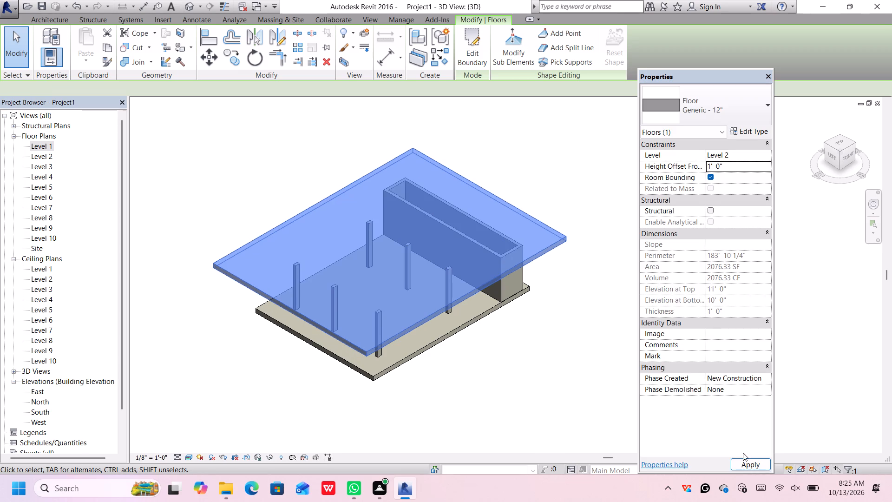
Examine how the Level 2 slab sits on the columns and wall enclosure from the front and in isometric view.
{"action": "scroll", "coordinate": [452, 259], "scroll_direction": "up", "scroll_amount": 5}
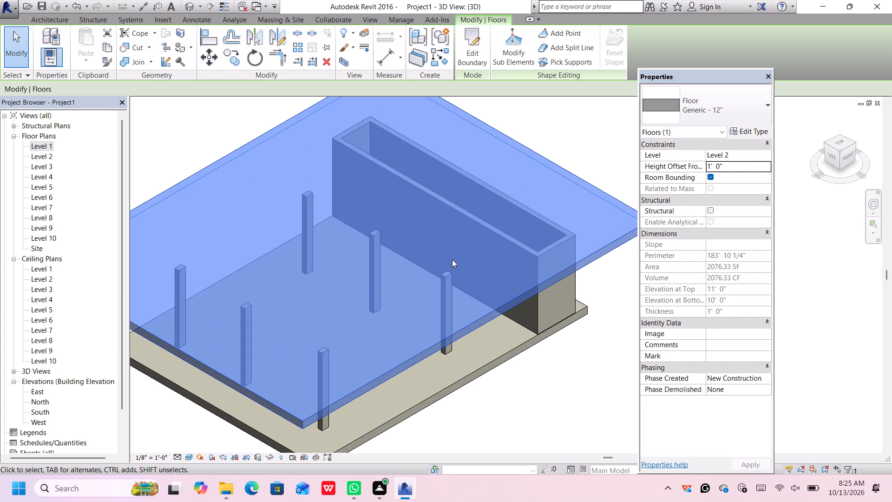
{"action": "scroll", "coordinate": [510, 296], "scroll_direction": "down", "scroll_amount": 1}
{"action": "scroll", "coordinate": [514, 293], "scroll_direction": "up", "scroll_amount": 1}
{"action": "scroll", "coordinate": [516, 289], "scroll_direction": "down", "scroll_amount": 3}
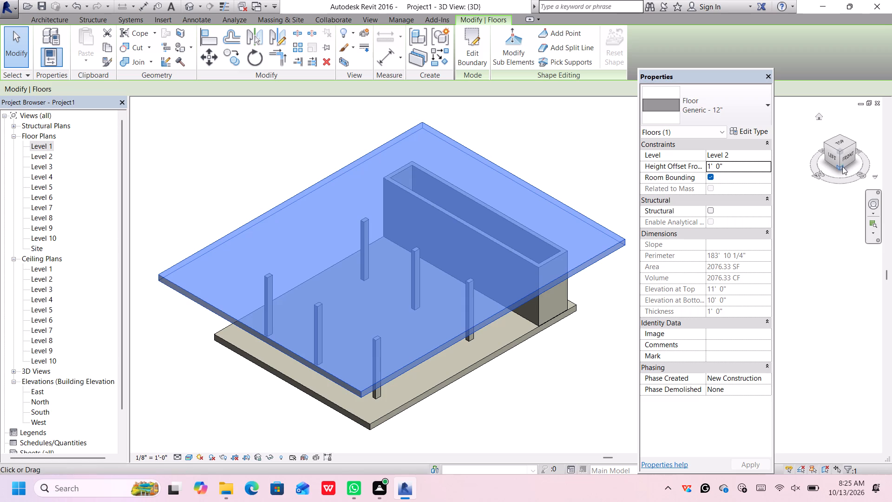
{"action": "left_click", "coordinate": [844, 159]}
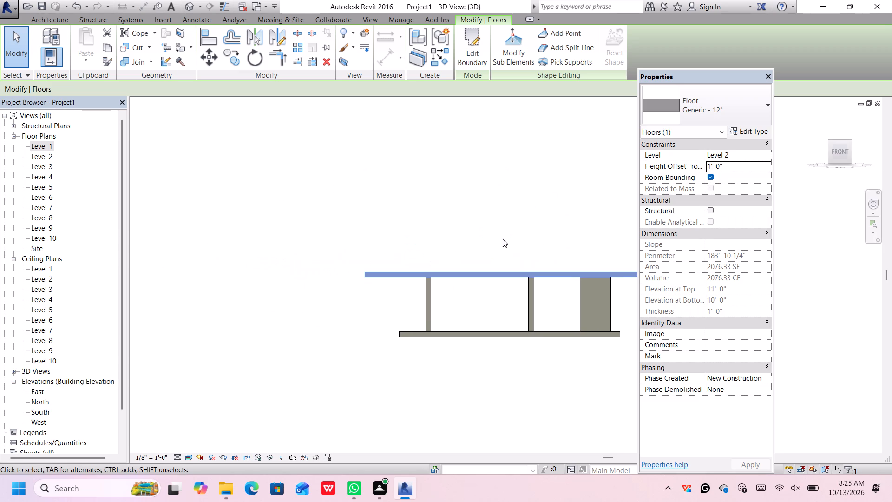
{"action": "scroll", "coordinate": [488, 225], "scroll_direction": "down", "scroll_amount": 3}
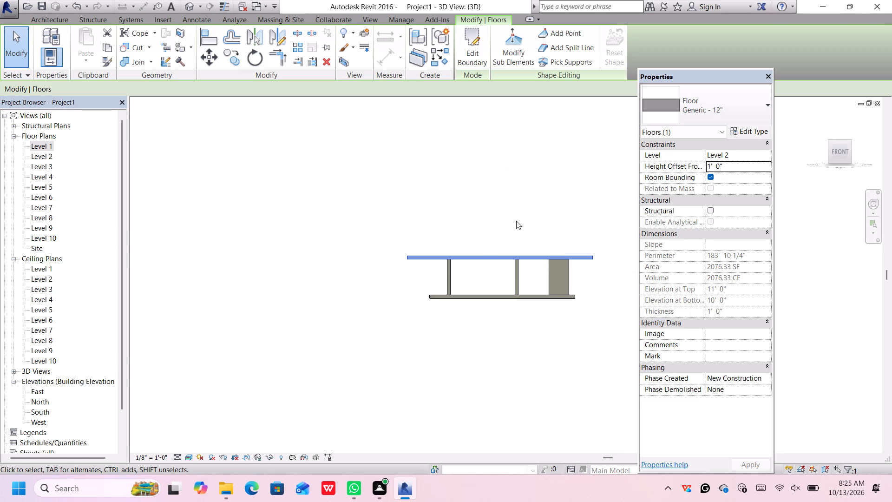
{"action": "middle_click_drag", "start_coordinate": [515, 221], "coordinate": [481, 204]}
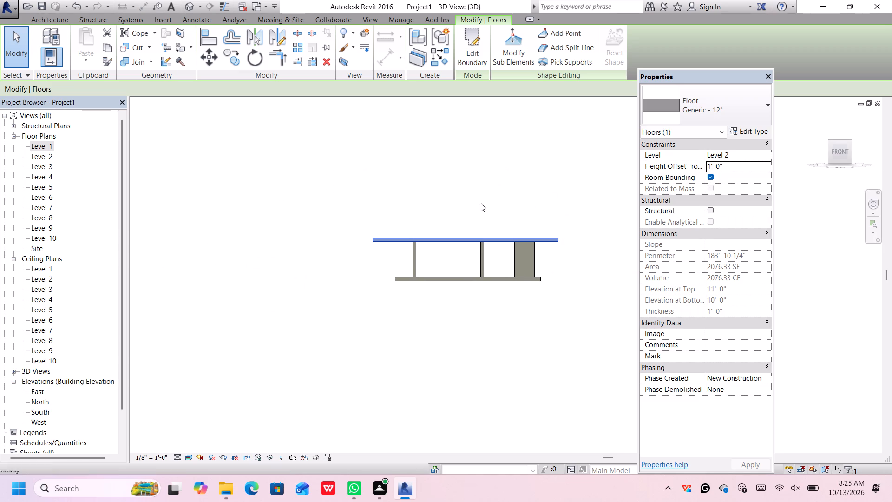
{"action": "scroll", "coordinate": [485, 203], "scroll_direction": "up", "scroll_amount": 1}
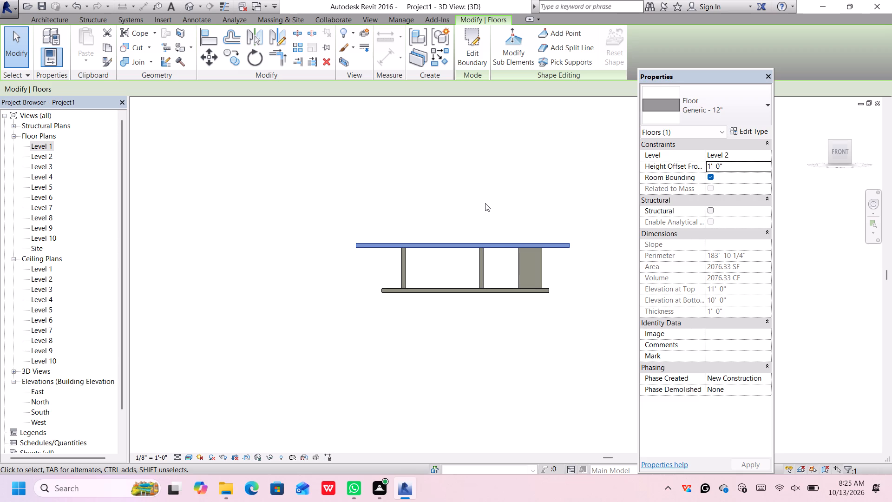
{"action": "left_click", "coordinate": [832, 142]}
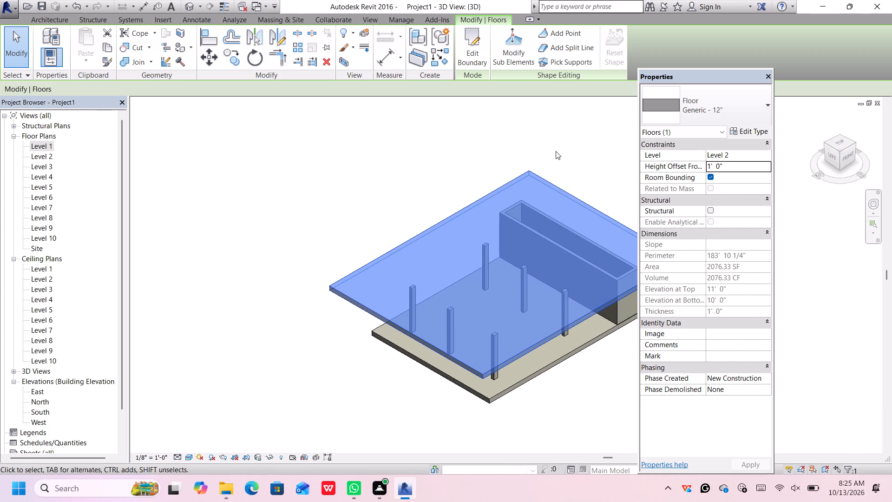
{"action": "scroll", "coordinate": [556, 152], "scroll_direction": "down", "scroll_amount": 2}
{"action": "middle_click_drag", "start_coordinate": [550, 151], "coordinate": [392, 156]}
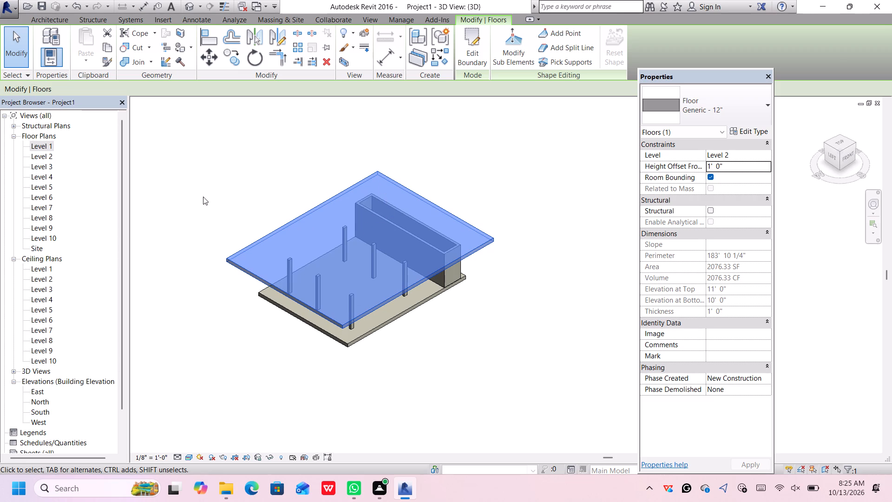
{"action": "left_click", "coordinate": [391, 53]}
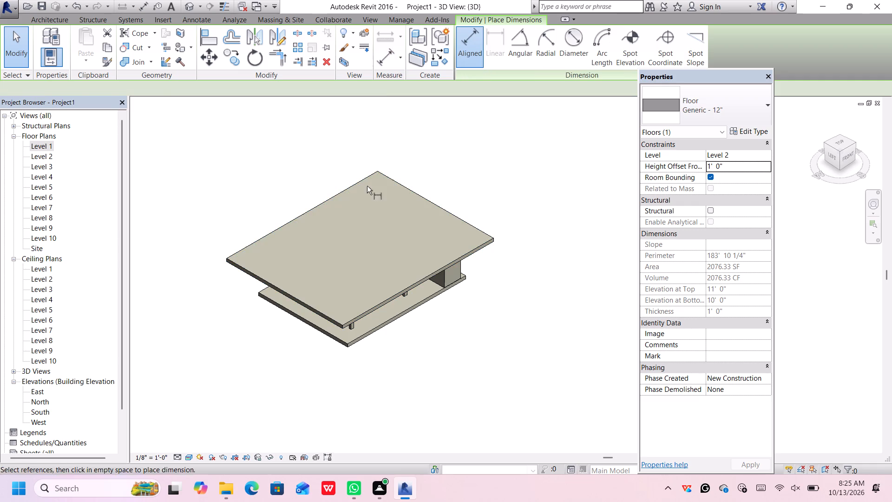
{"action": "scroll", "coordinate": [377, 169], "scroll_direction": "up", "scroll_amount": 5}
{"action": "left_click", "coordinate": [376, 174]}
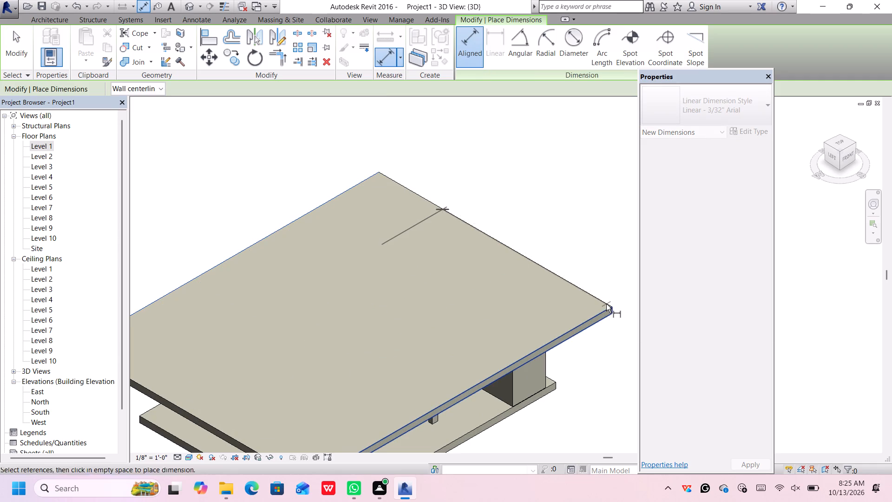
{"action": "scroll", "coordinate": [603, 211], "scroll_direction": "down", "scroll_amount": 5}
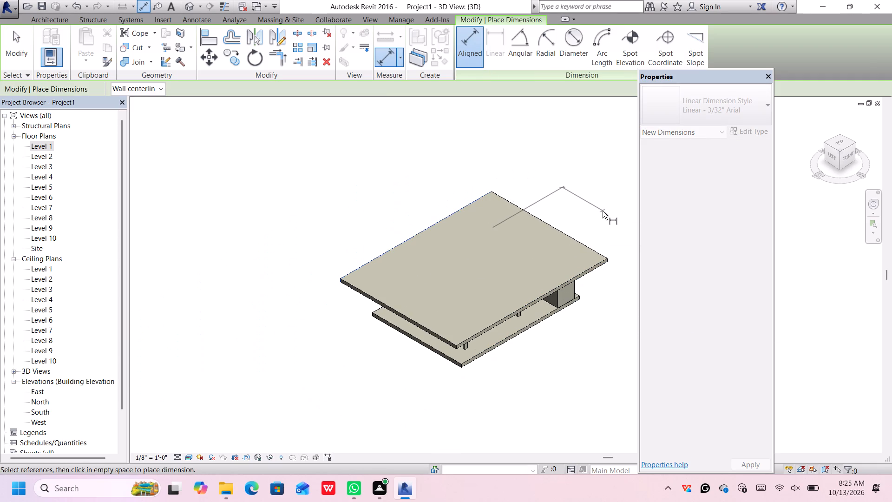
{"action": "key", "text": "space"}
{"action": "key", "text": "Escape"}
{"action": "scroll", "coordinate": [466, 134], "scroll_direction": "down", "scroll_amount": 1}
Measure the Level 2 slab's east-west length with an aligned dimension between its east and west edges, without placing it.
{"action": "left_click", "coordinate": [464, 40]}
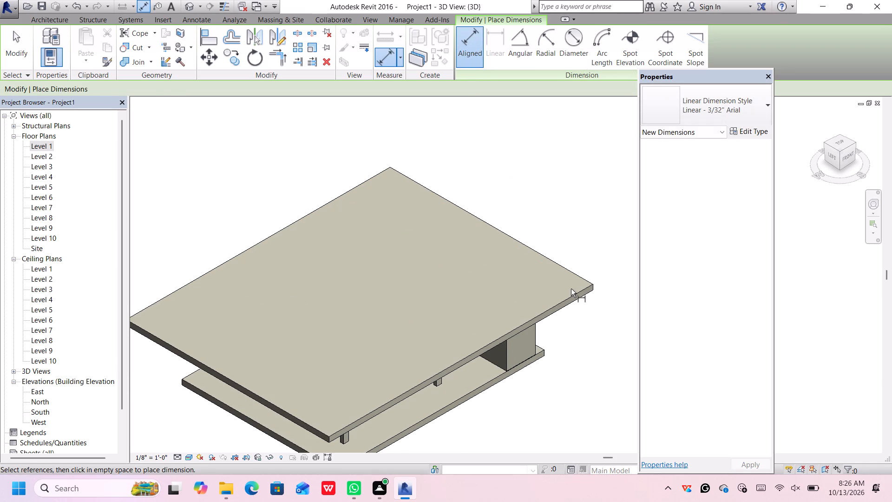
{"action": "scroll", "coordinate": [577, 284], "scroll_direction": "up", "scroll_amount": 1}
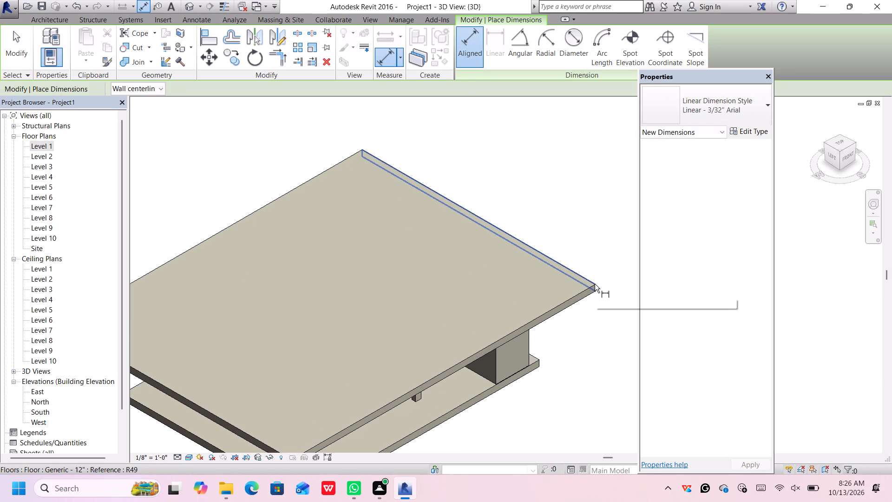
{"action": "left_click", "coordinate": [594, 285]}
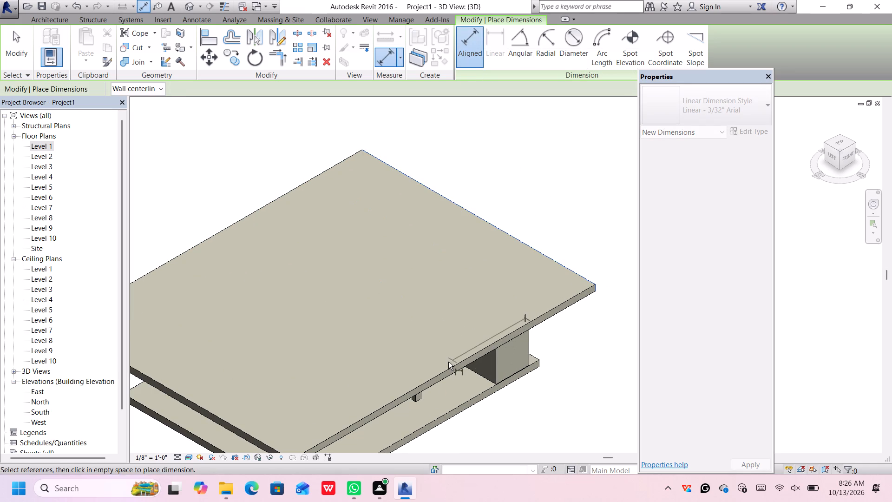
{"action": "scroll", "coordinate": [448, 362], "scroll_direction": "up", "scroll_amount": 1}
{"action": "scroll", "coordinate": [449, 359], "scroll_direction": "down", "scroll_amount": 6}
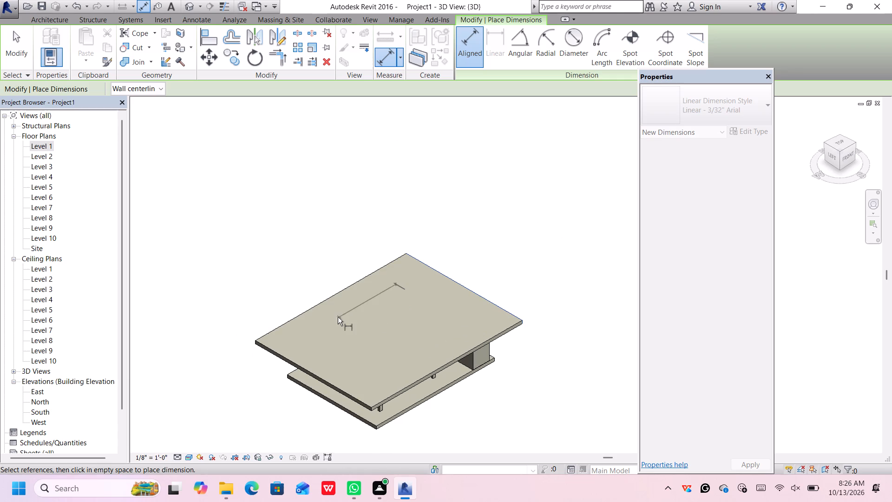
{"action": "left_click", "coordinate": [255, 338]}
{"action": "scroll", "coordinate": [281, 300], "scroll_direction": "up", "scroll_amount": 2}
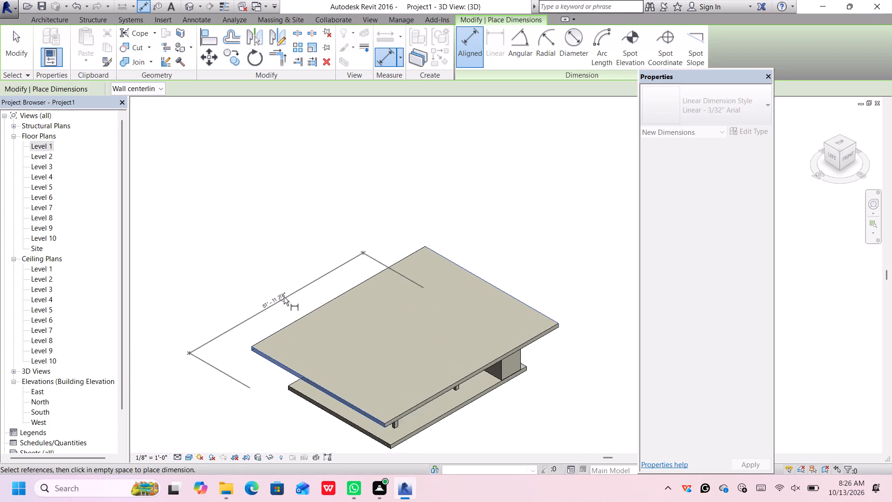
{"action": "scroll", "coordinate": [284, 297], "scroll_direction": "up", "scroll_amount": 5}
{"action": "scroll", "coordinate": [285, 297], "scroll_direction": "down", "scroll_amount": 4}
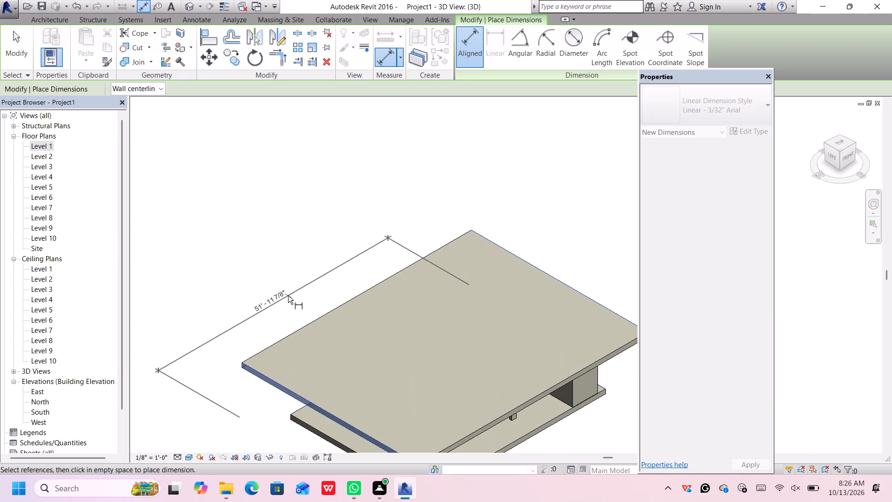
{"action": "key", "text": "Escape"}
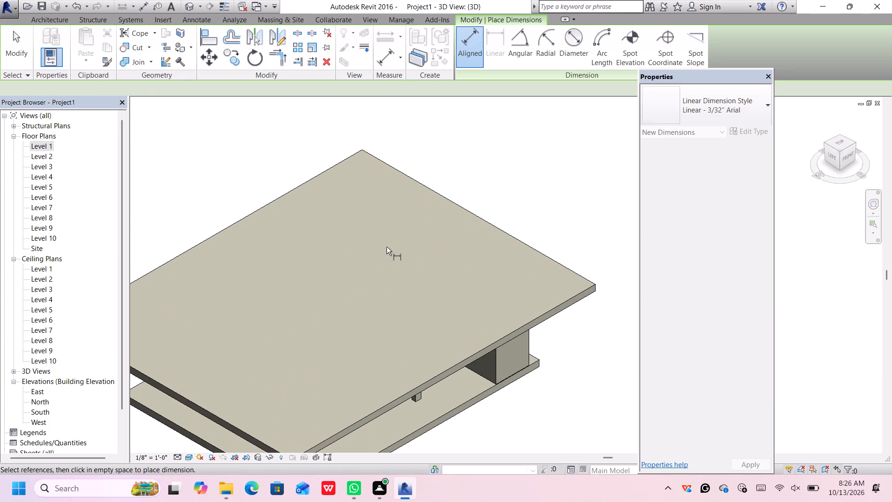
Measure the Level 2 slab's east-west length from above with an aligned dimension between its east and west edges, without placing it.
{"action": "scroll", "coordinate": [449, 177], "scroll_direction": "down", "scroll_amount": 3}
{"action": "scroll", "coordinate": [450, 176], "scroll_direction": "up", "scroll_amount": 1}
{"action": "scroll", "coordinate": [453, 174], "scroll_direction": "down", "scroll_amount": 1}
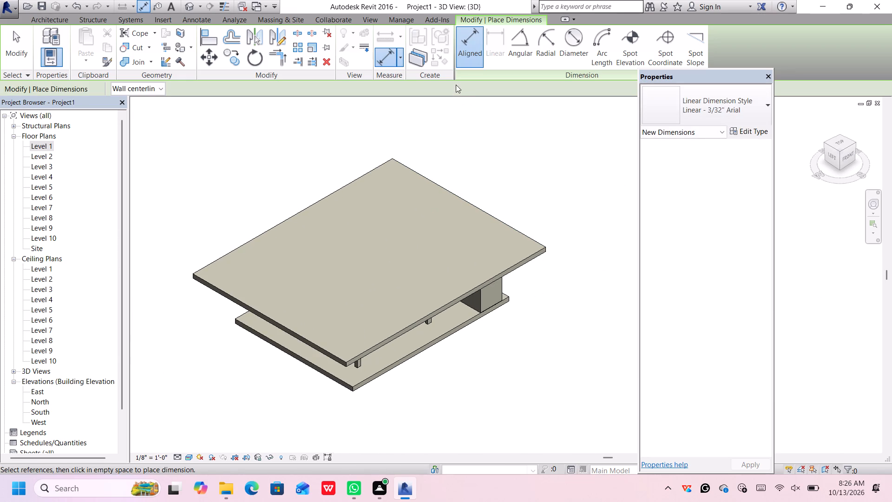
{"action": "left_click", "coordinate": [466, 42]}
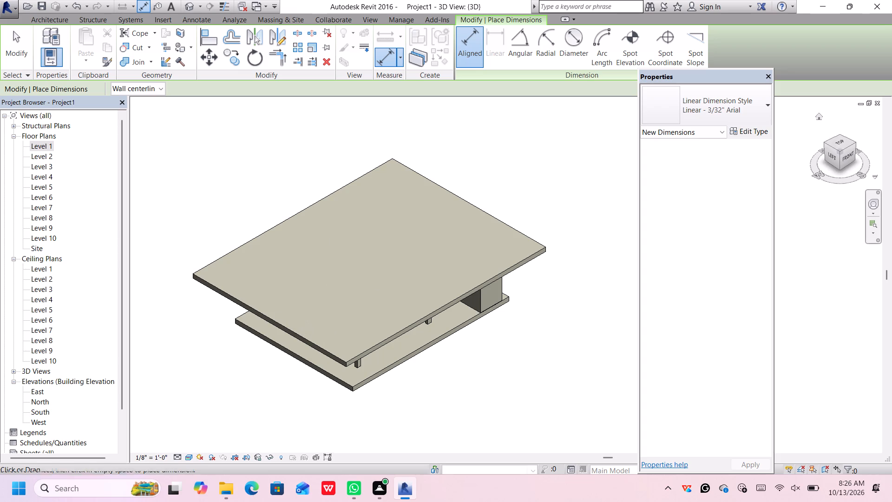
{"action": "left_click", "coordinate": [840, 142]}
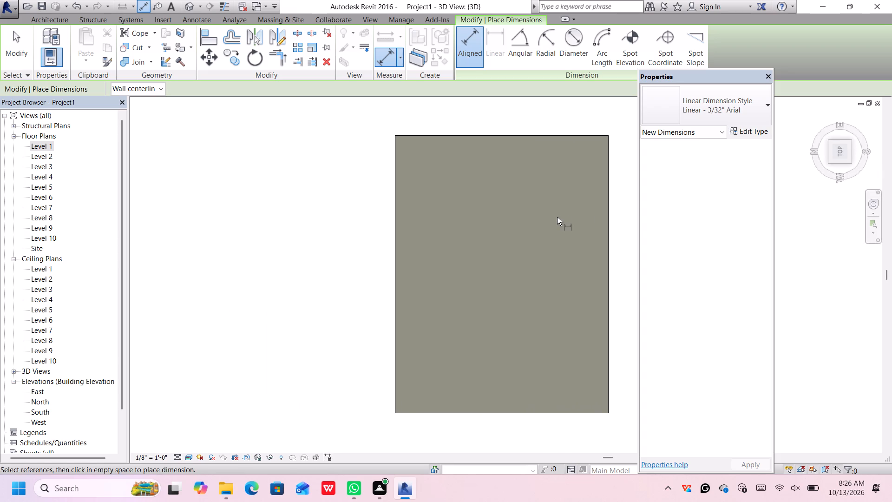
{"action": "middle_click_drag", "start_coordinate": [553, 217], "coordinate": [475, 285]}
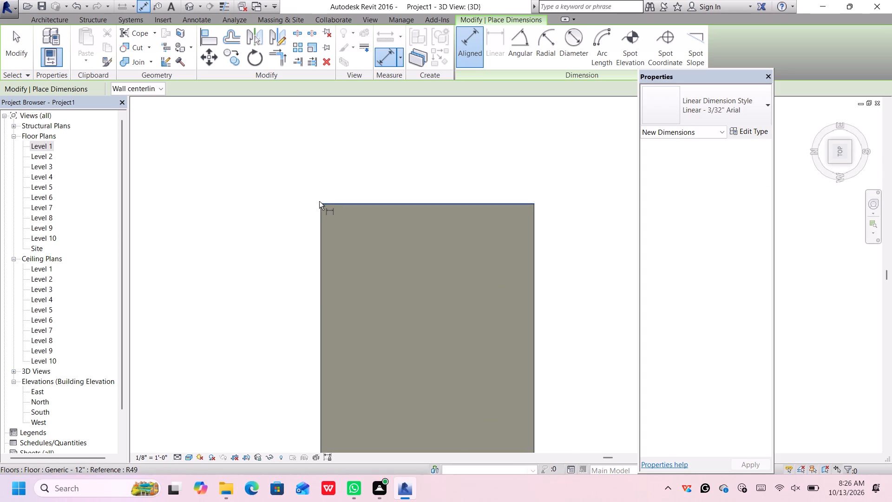
{"action": "left_click", "coordinate": [321, 204]}
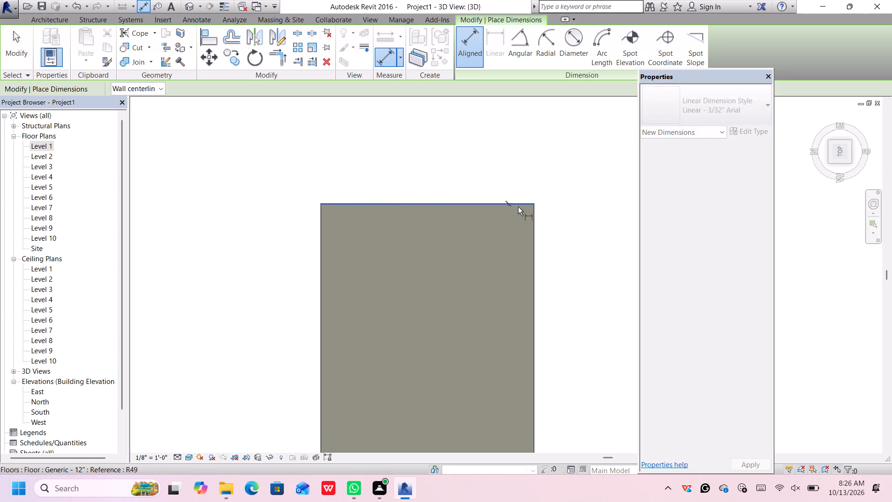
{"action": "left_click", "coordinate": [535, 203]}
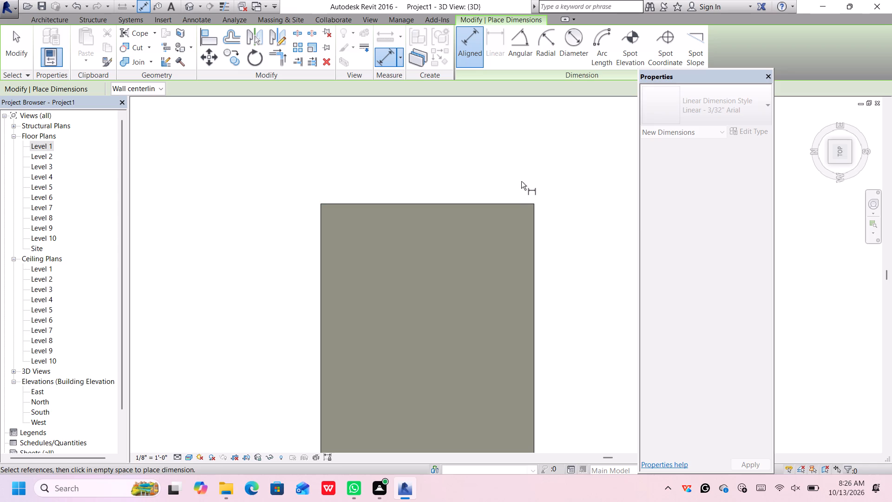
{"action": "scroll", "coordinate": [465, 175], "scroll_direction": "down", "scroll_amount": 4}
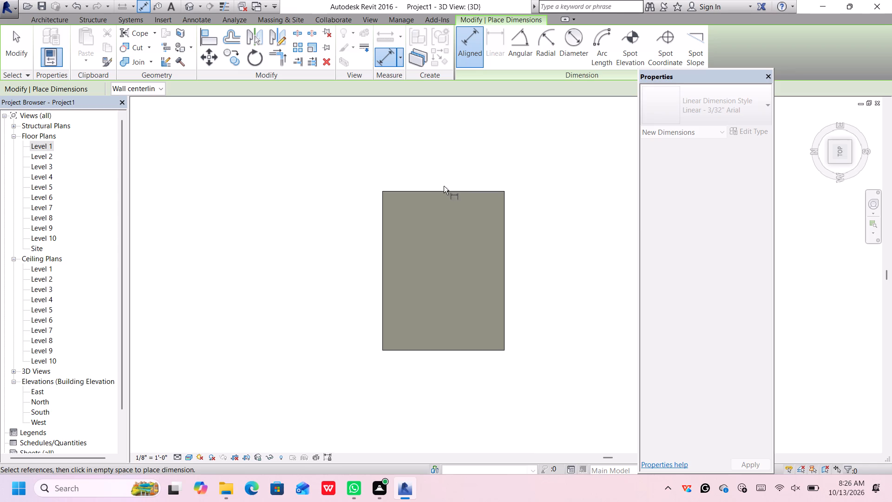
{"action": "scroll", "coordinate": [433, 189], "scroll_direction": "up", "scroll_amount": 3}
{"action": "middle_click_drag", "start_coordinate": [447, 179], "coordinate": [443, 192]}
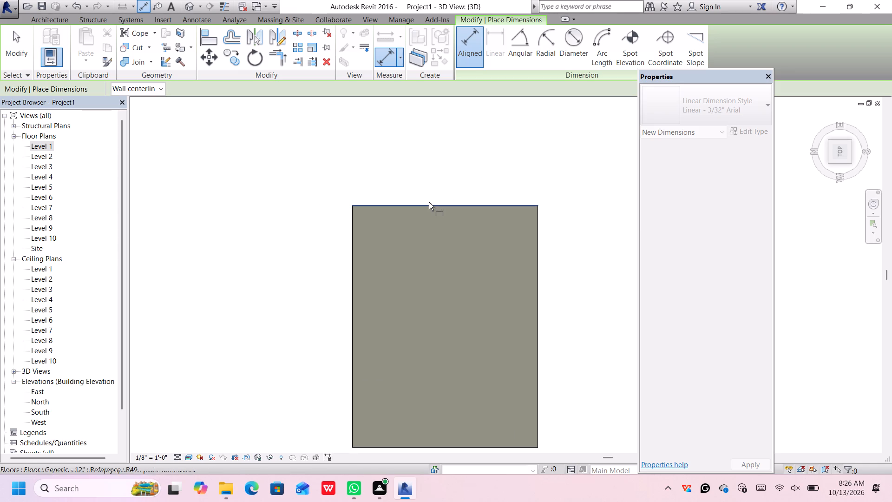
{"action": "left_click", "coordinate": [429, 206]}
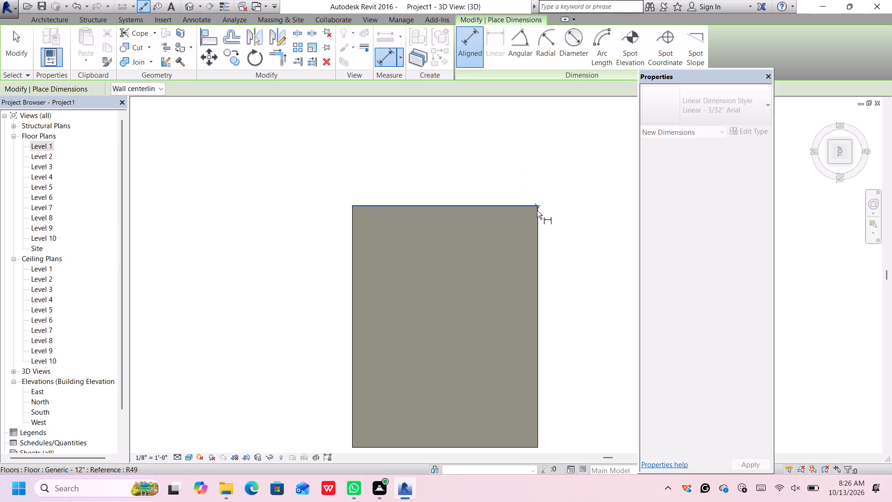
{"action": "left_click", "coordinate": [538, 448]}
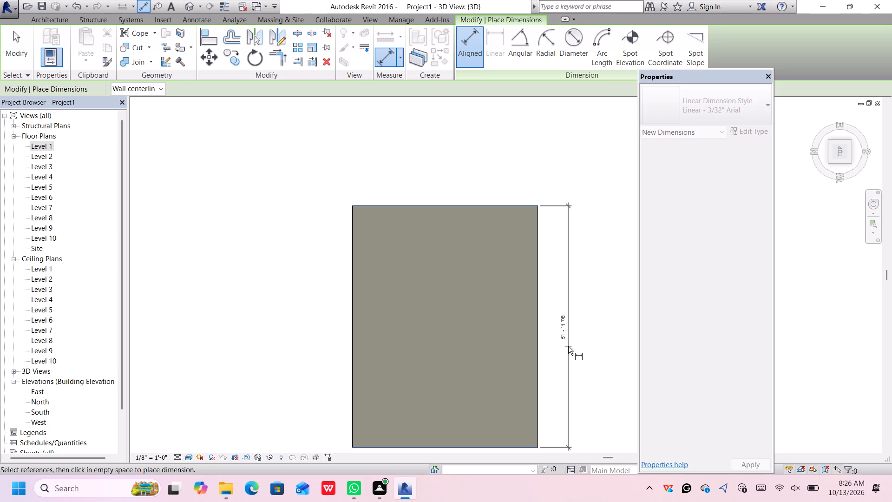
{"action": "key", "text": "Escape"}
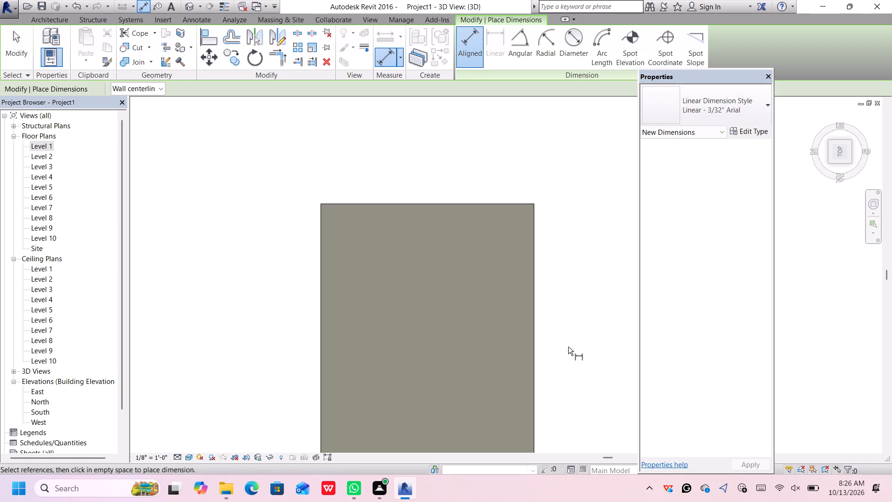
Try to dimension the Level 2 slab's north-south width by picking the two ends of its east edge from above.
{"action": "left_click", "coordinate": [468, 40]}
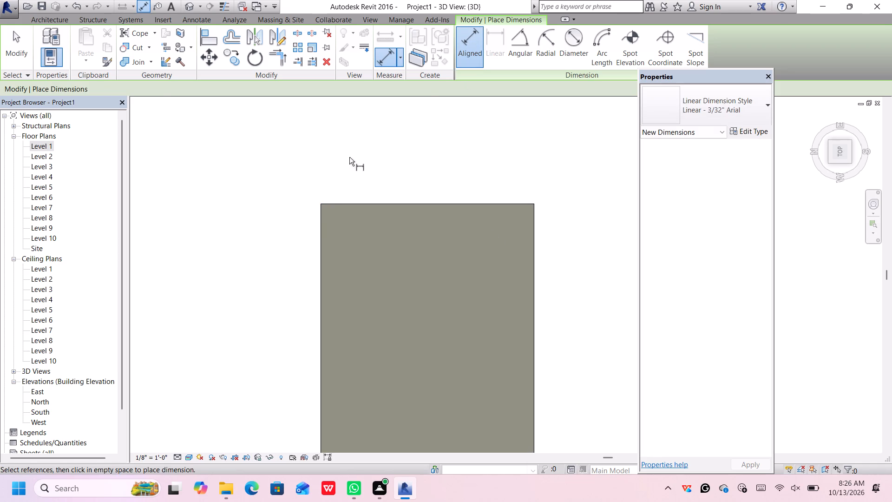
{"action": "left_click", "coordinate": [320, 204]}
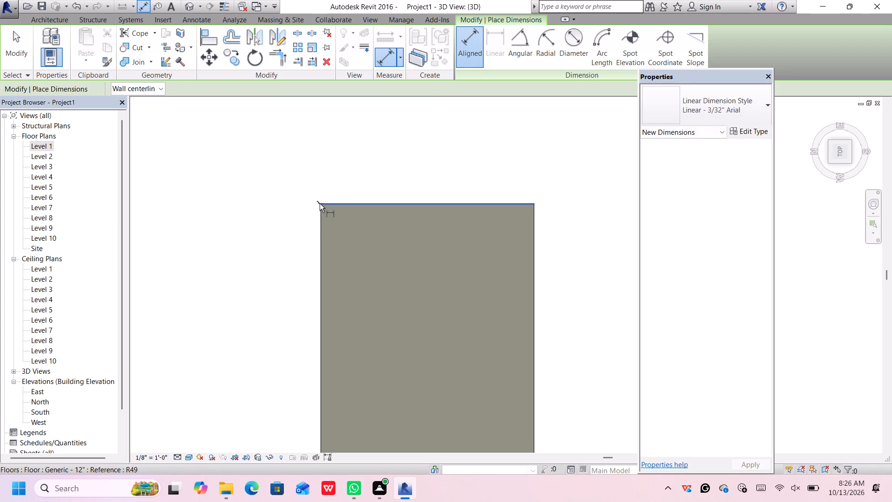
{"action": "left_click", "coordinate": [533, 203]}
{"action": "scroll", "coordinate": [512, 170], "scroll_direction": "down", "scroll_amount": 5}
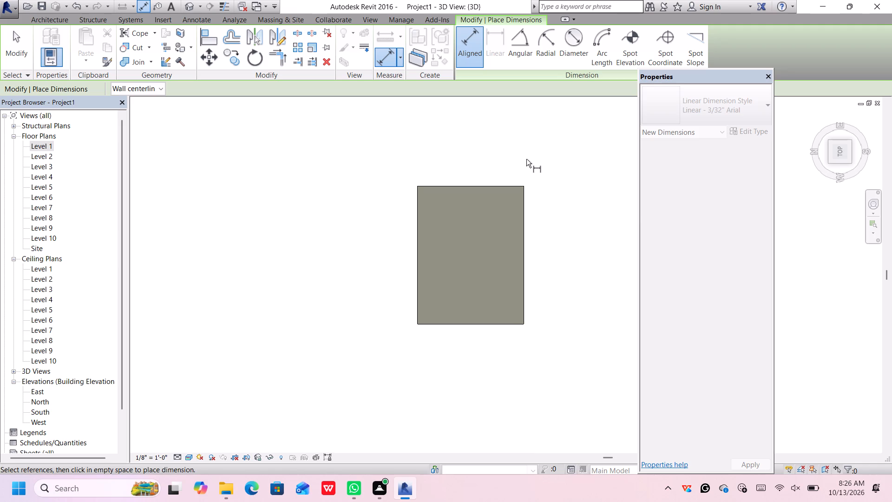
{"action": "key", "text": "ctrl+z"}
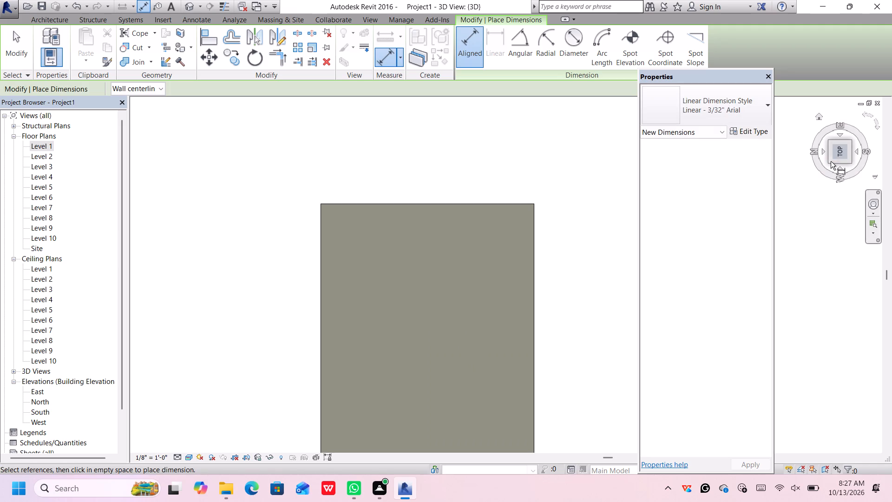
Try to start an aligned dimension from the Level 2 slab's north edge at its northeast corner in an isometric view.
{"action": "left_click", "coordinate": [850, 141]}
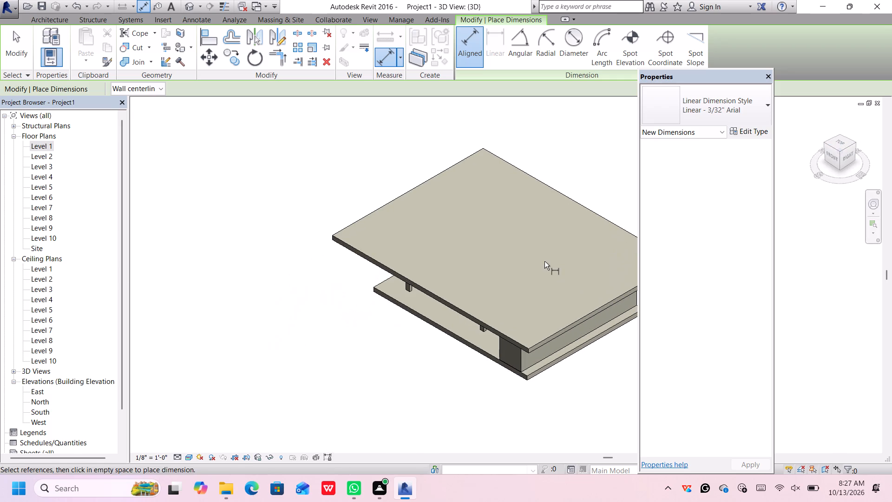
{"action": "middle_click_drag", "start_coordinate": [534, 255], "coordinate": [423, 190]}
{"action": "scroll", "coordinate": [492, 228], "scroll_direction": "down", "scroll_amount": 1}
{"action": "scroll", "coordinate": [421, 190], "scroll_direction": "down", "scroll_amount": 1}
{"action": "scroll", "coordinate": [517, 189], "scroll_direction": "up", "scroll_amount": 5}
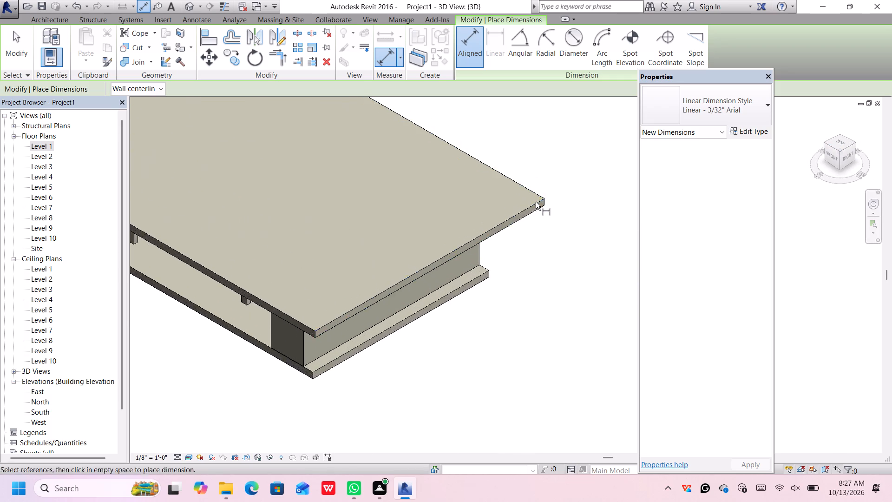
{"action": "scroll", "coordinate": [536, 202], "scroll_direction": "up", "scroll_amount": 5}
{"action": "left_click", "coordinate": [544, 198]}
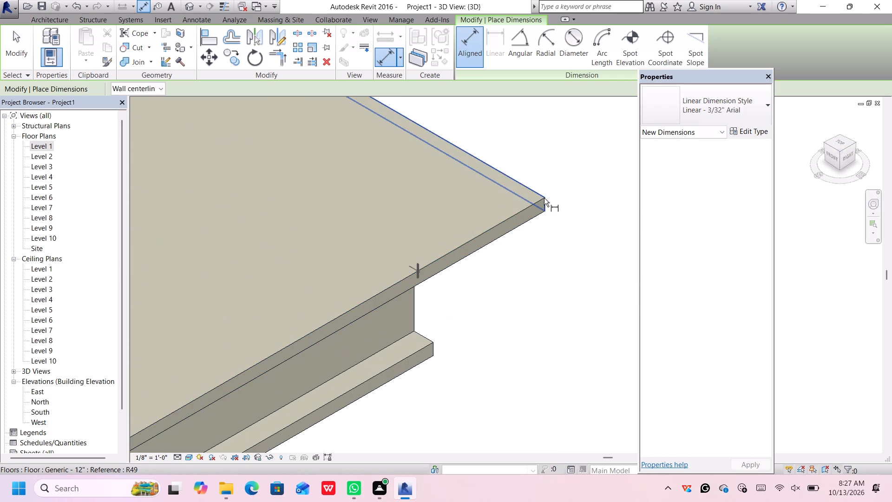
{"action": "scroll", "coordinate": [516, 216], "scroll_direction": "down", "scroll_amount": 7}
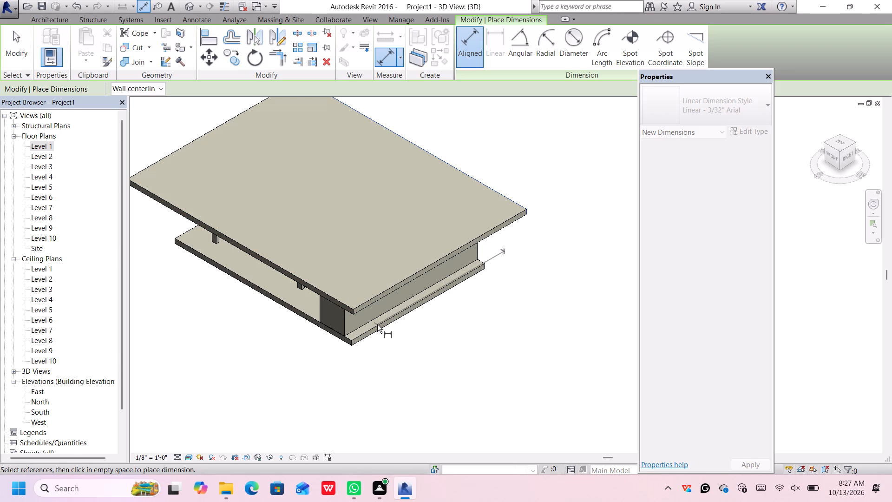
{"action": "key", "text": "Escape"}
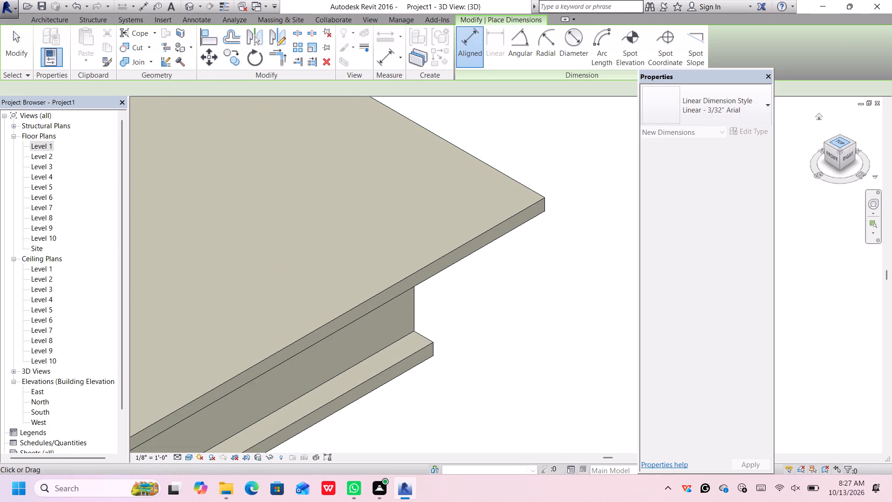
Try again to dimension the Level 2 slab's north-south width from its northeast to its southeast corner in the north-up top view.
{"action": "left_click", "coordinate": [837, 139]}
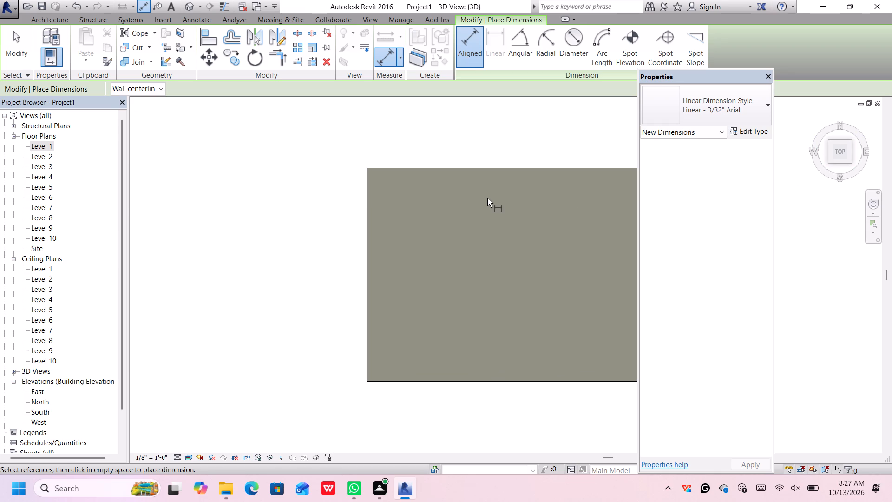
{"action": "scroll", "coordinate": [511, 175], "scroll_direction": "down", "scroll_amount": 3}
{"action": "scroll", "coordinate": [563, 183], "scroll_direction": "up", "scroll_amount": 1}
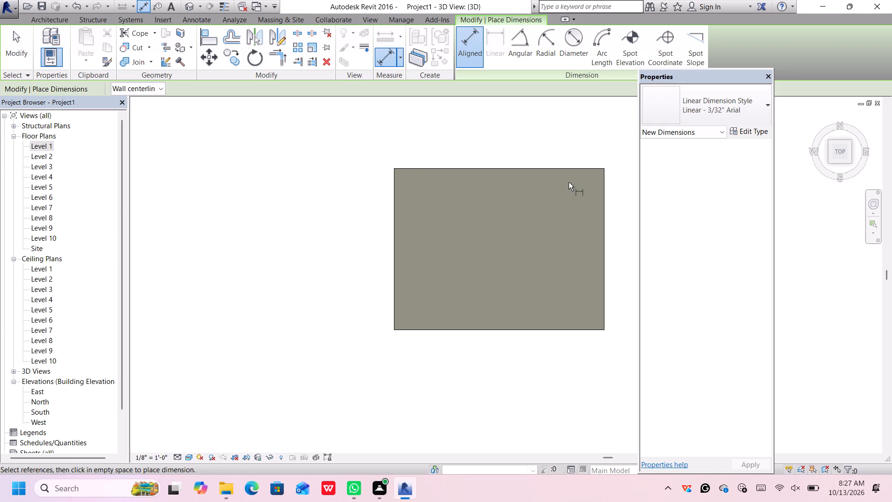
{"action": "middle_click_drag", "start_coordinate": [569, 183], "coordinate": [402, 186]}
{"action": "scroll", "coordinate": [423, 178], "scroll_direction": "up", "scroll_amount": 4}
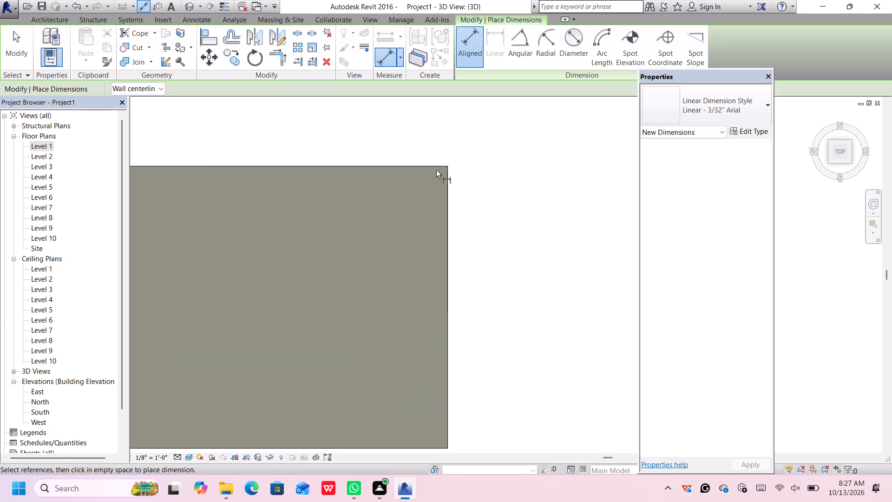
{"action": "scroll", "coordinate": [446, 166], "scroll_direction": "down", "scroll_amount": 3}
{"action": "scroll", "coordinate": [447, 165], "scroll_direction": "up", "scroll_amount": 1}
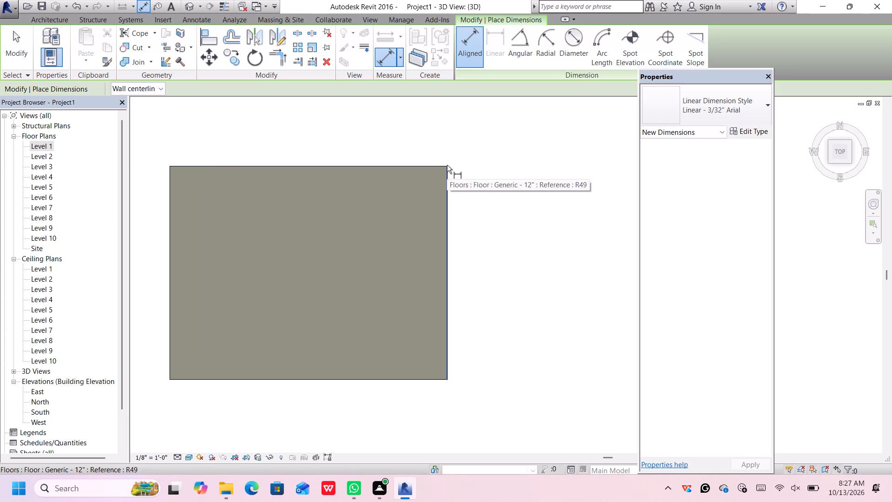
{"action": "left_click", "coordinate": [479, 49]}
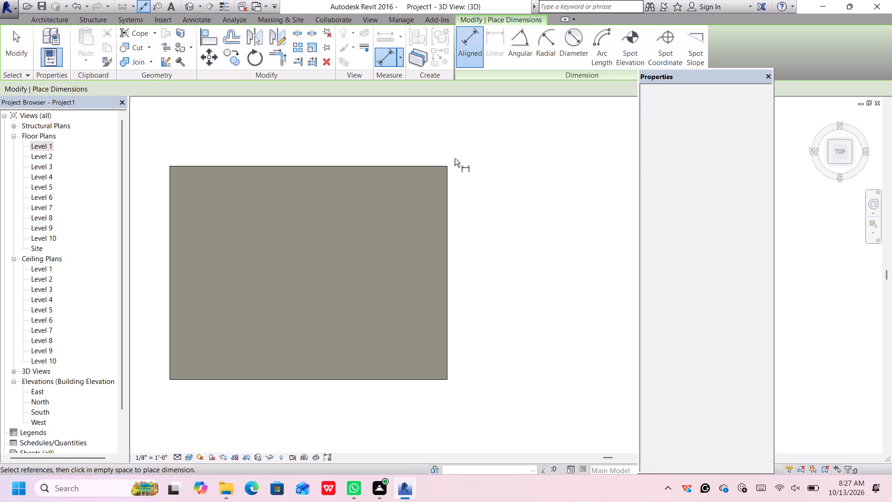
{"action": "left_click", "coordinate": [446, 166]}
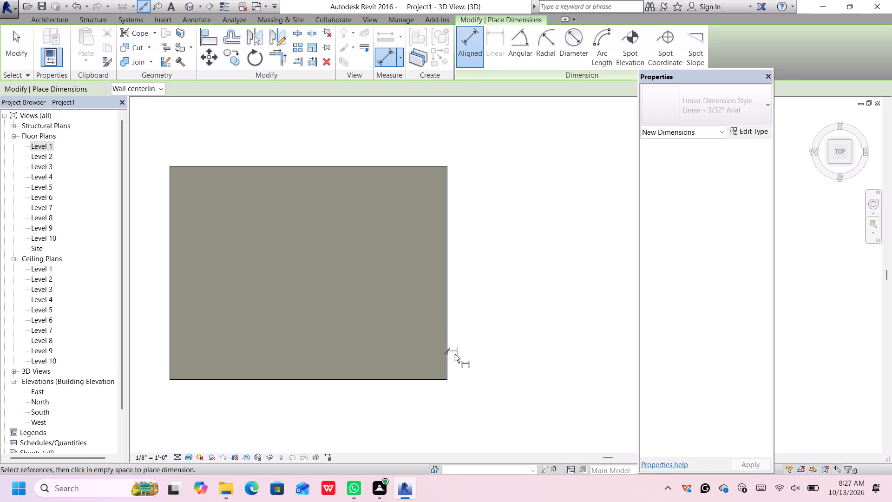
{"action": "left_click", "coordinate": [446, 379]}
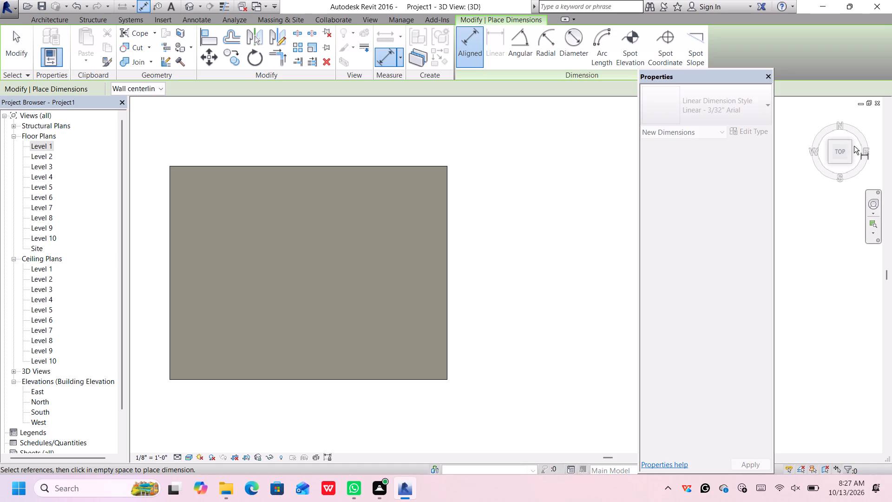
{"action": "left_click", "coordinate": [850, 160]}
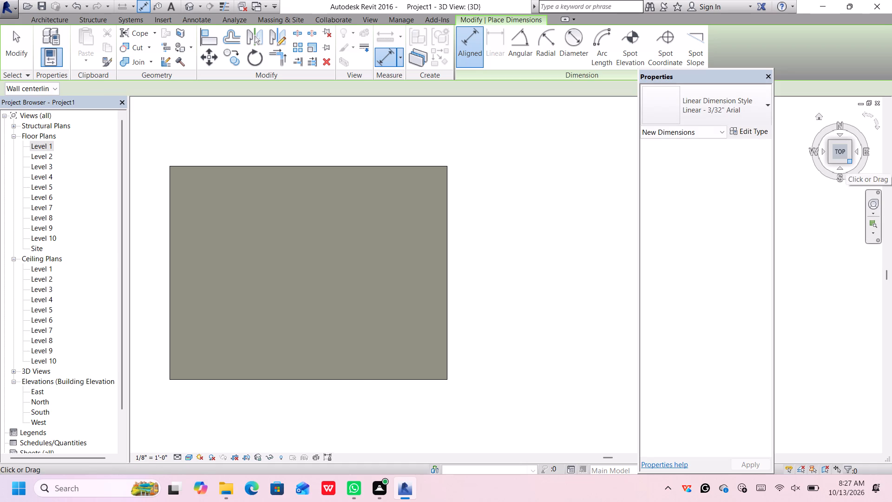
Examine the Level 2 slab's overhang beyond the lower slab from the southeast isometric view and end dimensioning.
{"action": "left_click", "coordinate": [850, 161]}
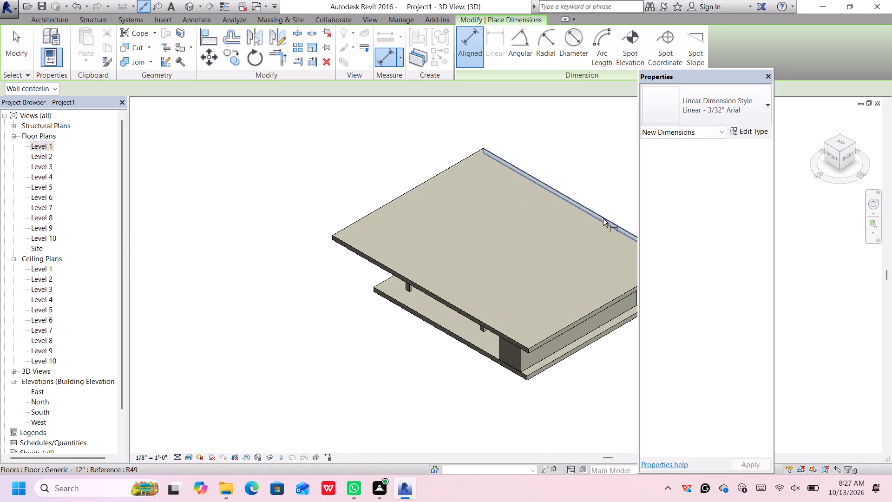
{"action": "middle_click_drag", "start_coordinate": [596, 210], "coordinate": [551, 141]}
{"action": "scroll", "coordinate": [562, 221], "scroll_direction": "up", "scroll_amount": 3}
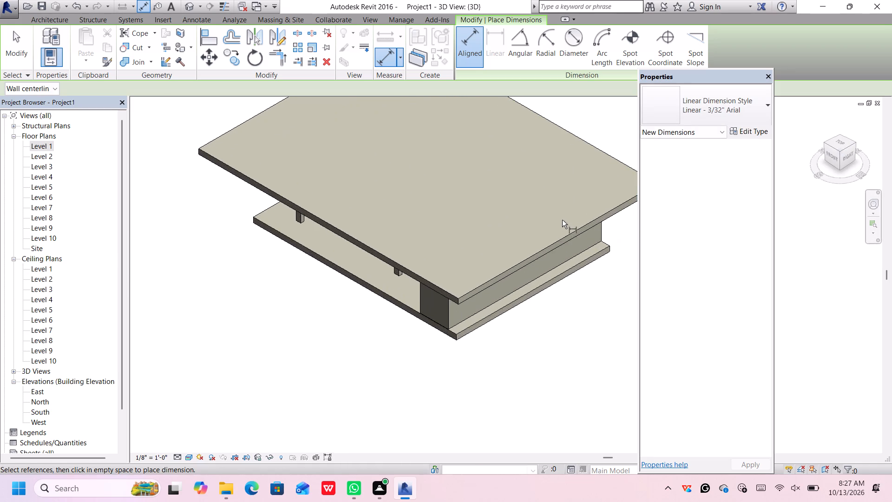
{"action": "scroll", "coordinate": [562, 220], "scroll_direction": "up", "scroll_amount": 3}
{"action": "scroll", "coordinate": [562, 220], "scroll_direction": "down", "scroll_amount": 6}
{"action": "scroll", "coordinate": [562, 215], "scroll_direction": "up", "scroll_amount": 1}
{"action": "scroll", "coordinate": [562, 215], "scroll_direction": "down", "scroll_amount": 1}
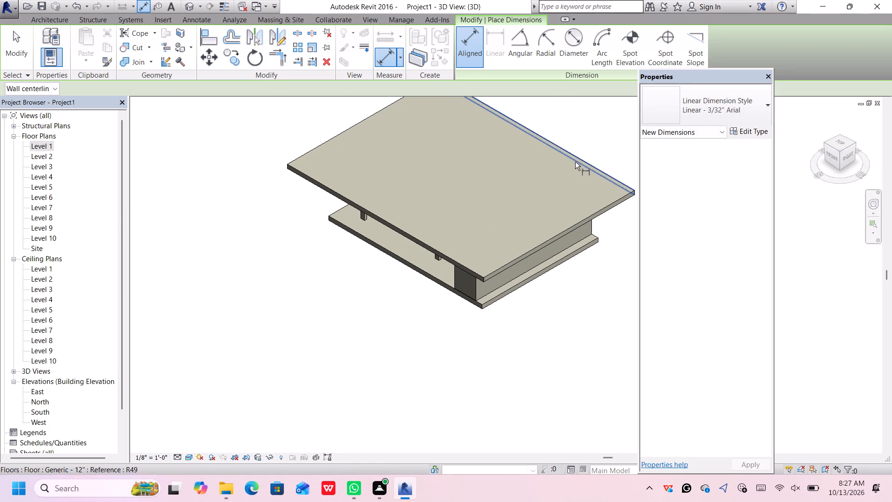
{"action": "middle_click_drag", "start_coordinate": [575, 162], "coordinate": [466, 231]}
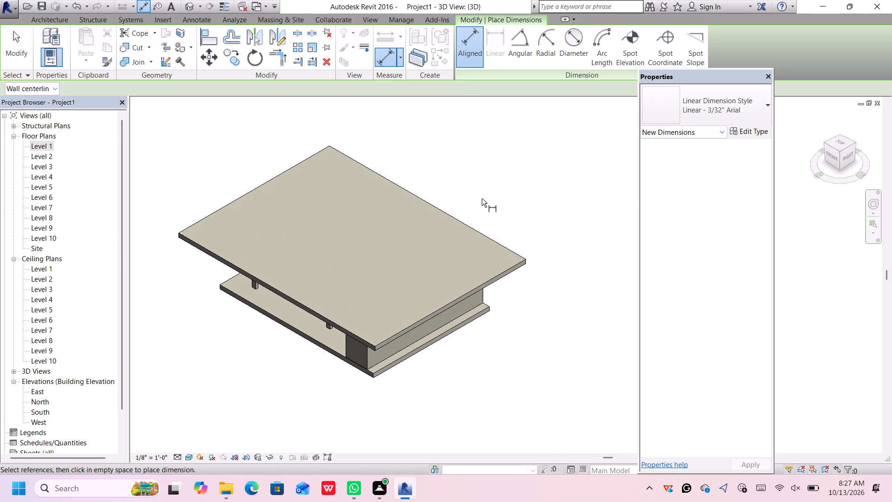
{"action": "key", "text": "Escape"}
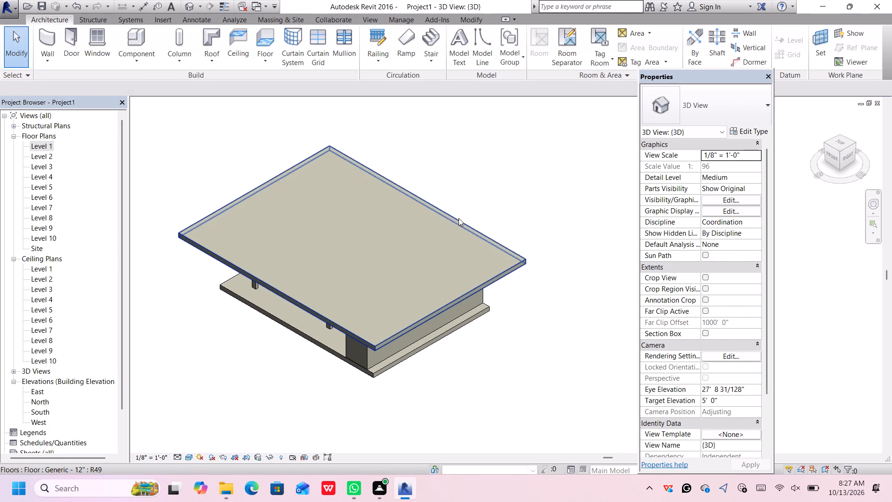
View the Level 2 slab, columns and wall enclosure from the front.
{"action": "left_click", "coordinate": [829, 157]}
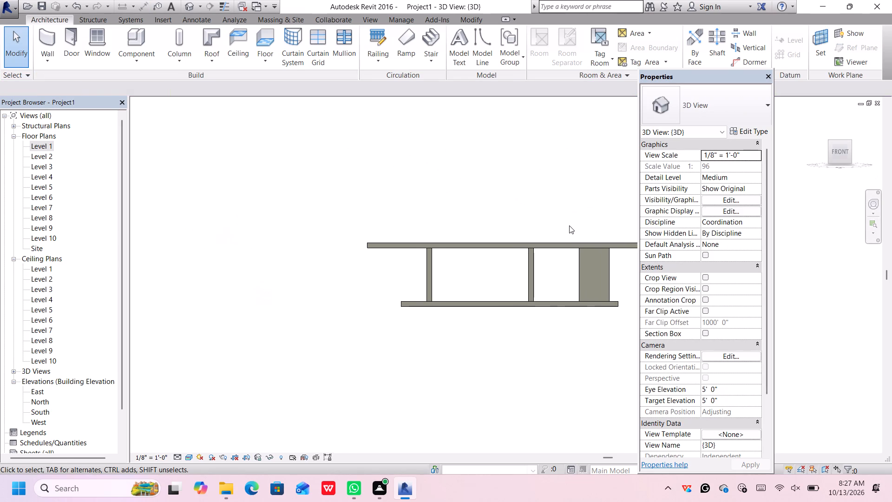
{"action": "middle_click_drag", "start_coordinate": [566, 222], "coordinate": [375, 175]}
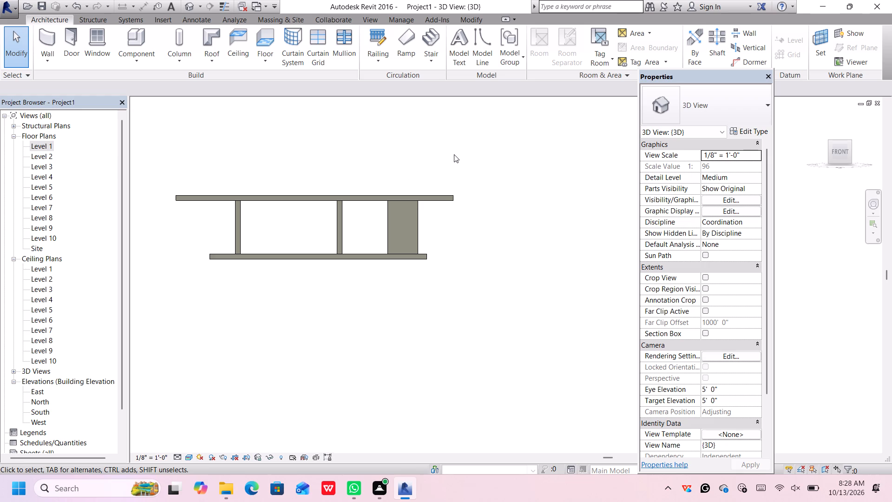
Open the Level 2 slab's boundary for editing in top view and set its west line 35' from the enclosure's west wall.
{"action": "left_click", "coordinate": [838, 149]}
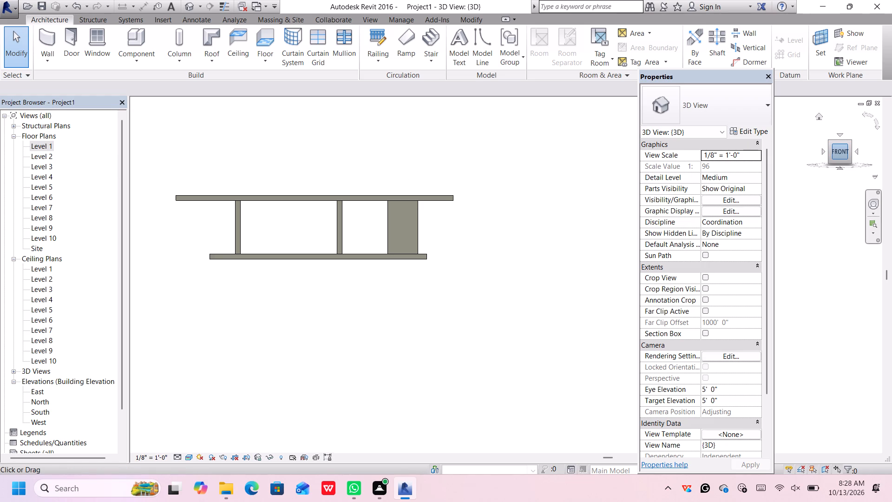
{"action": "left_click", "coordinate": [840, 137]}
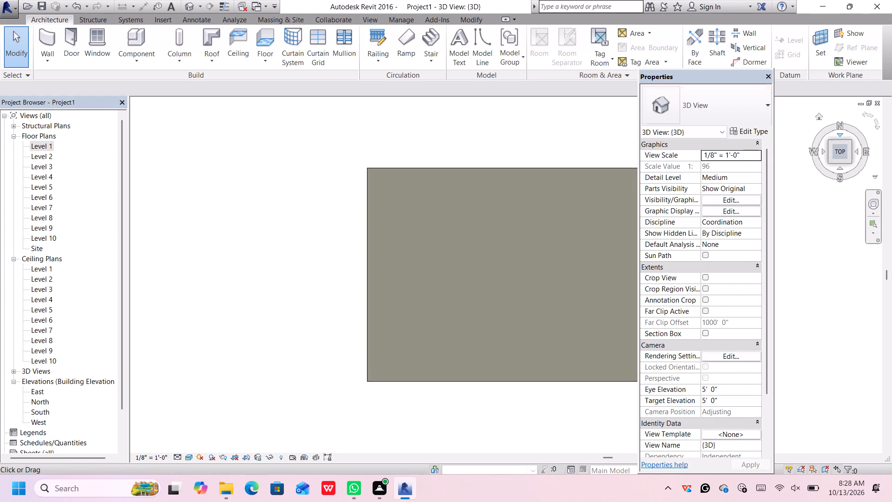
{"action": "middle_click_drag", "start_coordinate": [469, 169], "coordinate": [348, 138]}
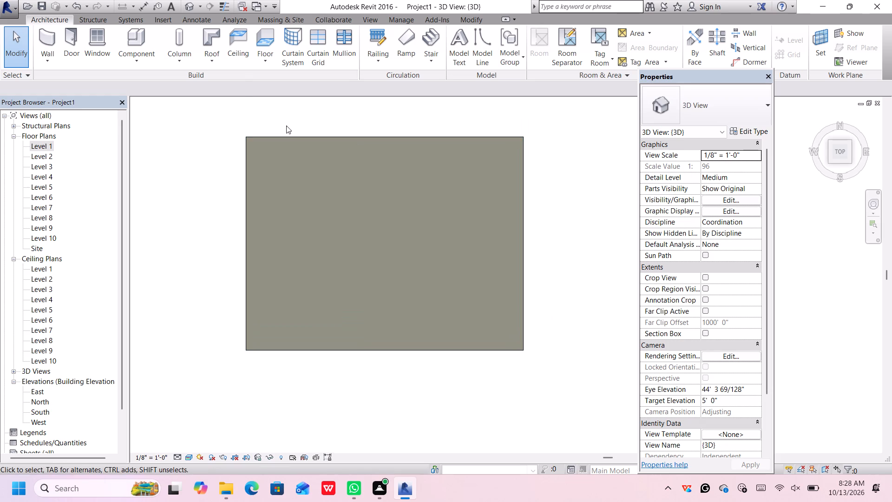
{"action": "double_click", "coordinate": [281, 138]}
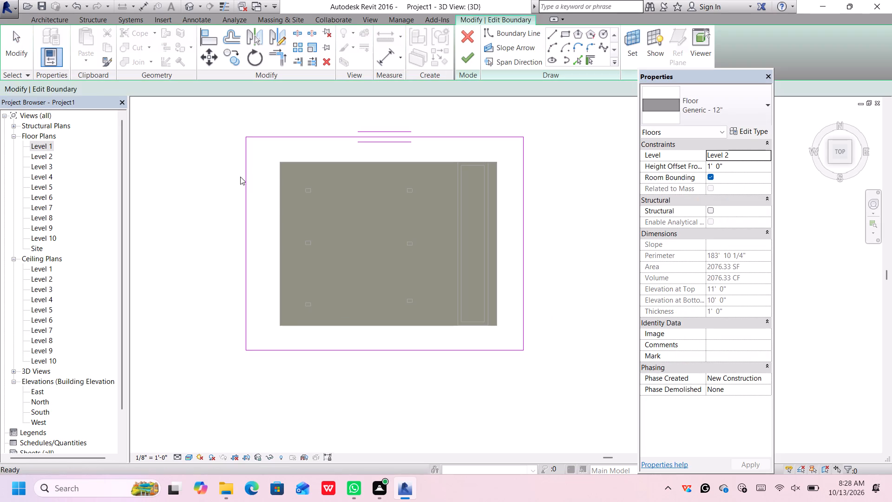
{"action": "left_click", "coordinate": [244, 191]}
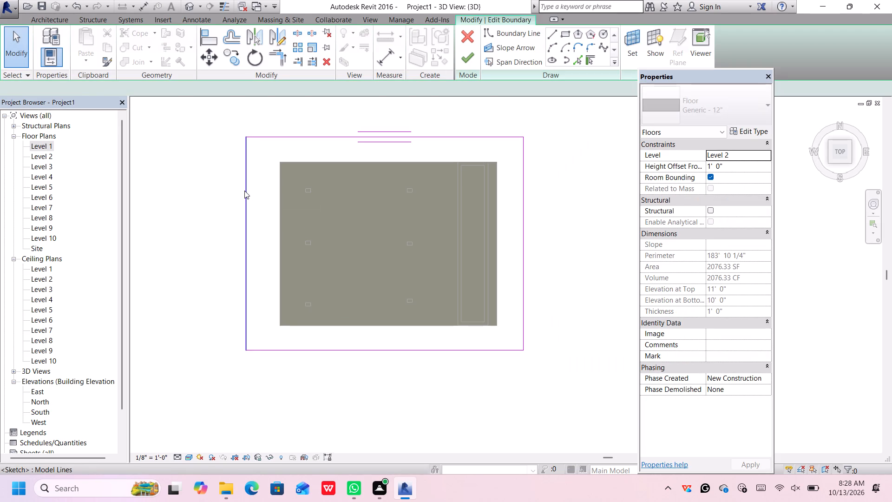
{"action": "middle_click_drag", "start_coordinate": [290, 154], "coordinate": [275, 220]}
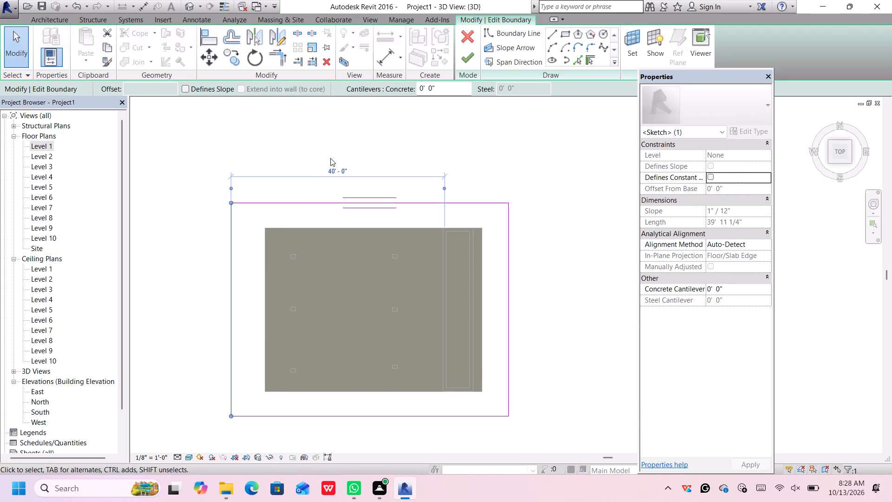
{"action": "left_click", "coordinate": [340, 170]}
{"action": "key", "text": "BackSpace"}
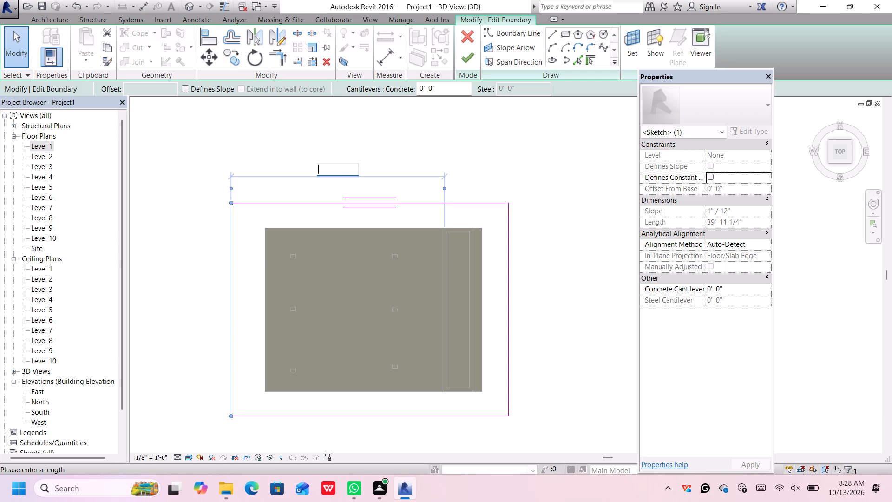
{"action": "type", "text": "35'"}
{"action": "key", "text": "Return"}
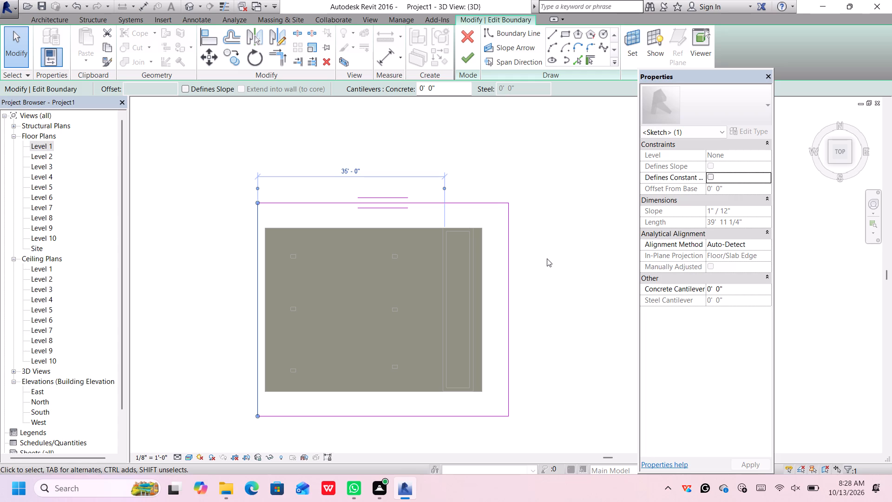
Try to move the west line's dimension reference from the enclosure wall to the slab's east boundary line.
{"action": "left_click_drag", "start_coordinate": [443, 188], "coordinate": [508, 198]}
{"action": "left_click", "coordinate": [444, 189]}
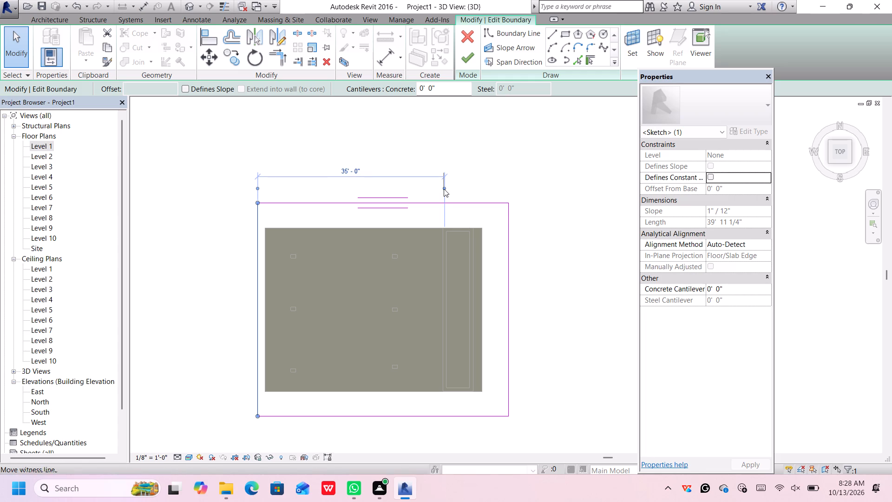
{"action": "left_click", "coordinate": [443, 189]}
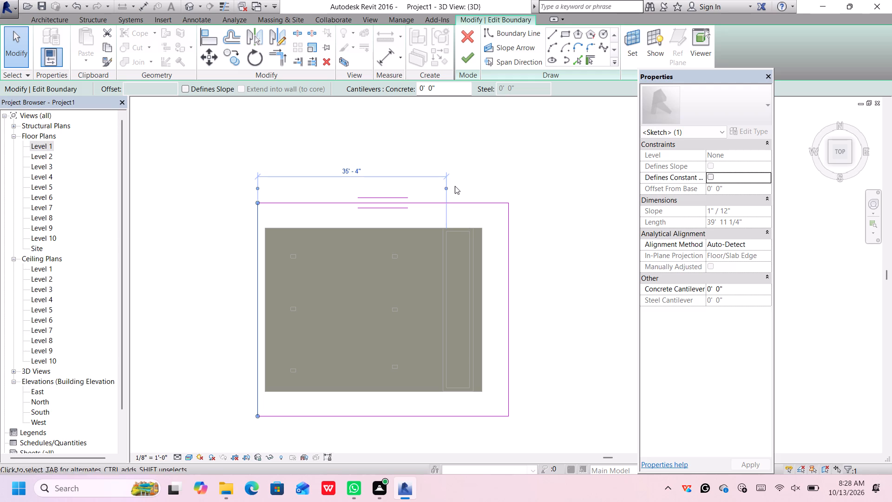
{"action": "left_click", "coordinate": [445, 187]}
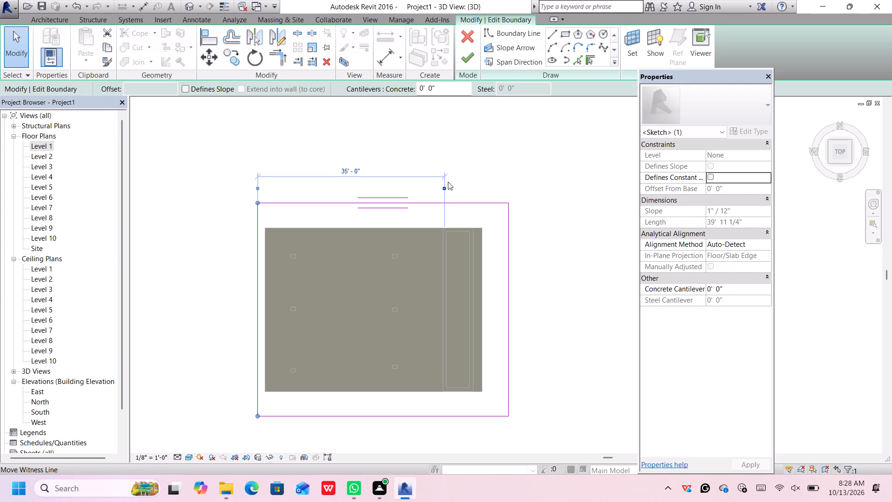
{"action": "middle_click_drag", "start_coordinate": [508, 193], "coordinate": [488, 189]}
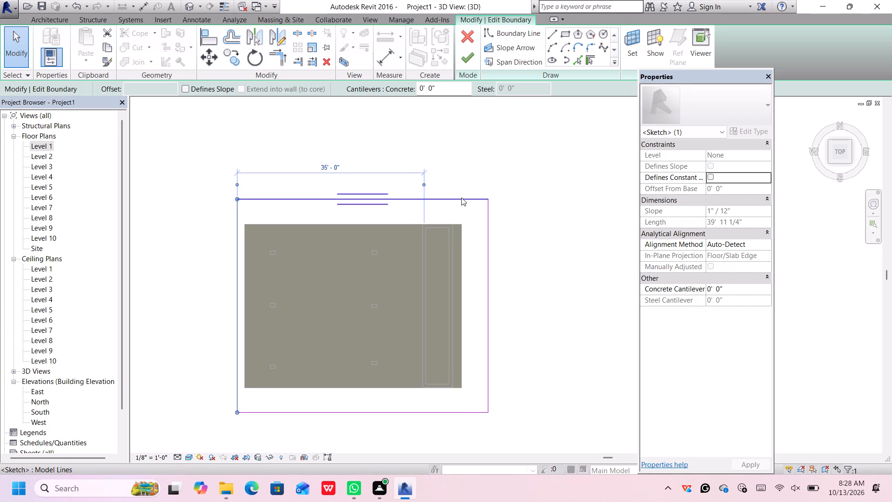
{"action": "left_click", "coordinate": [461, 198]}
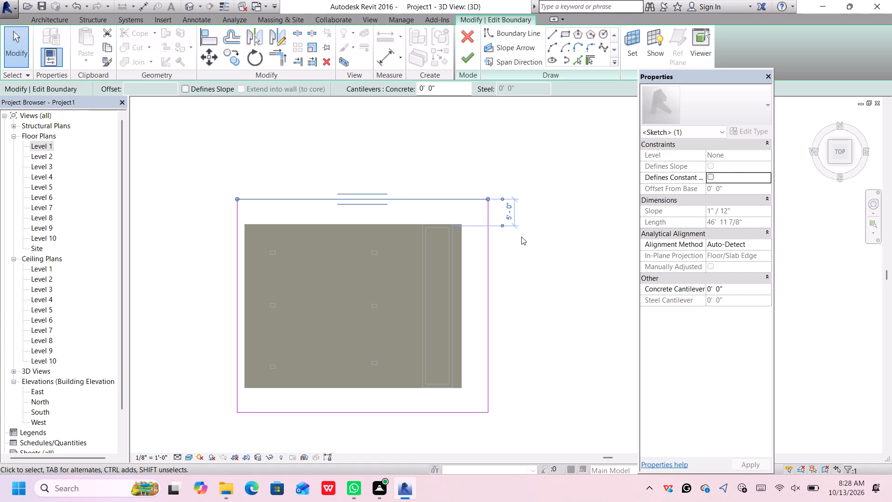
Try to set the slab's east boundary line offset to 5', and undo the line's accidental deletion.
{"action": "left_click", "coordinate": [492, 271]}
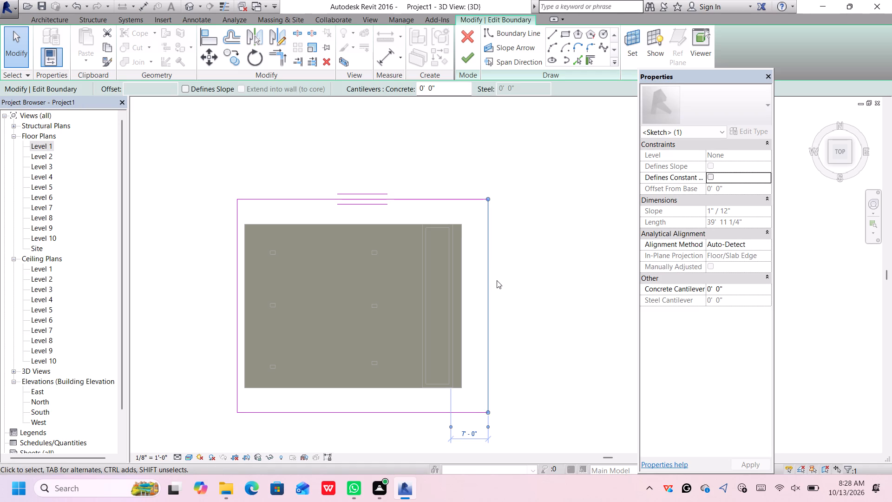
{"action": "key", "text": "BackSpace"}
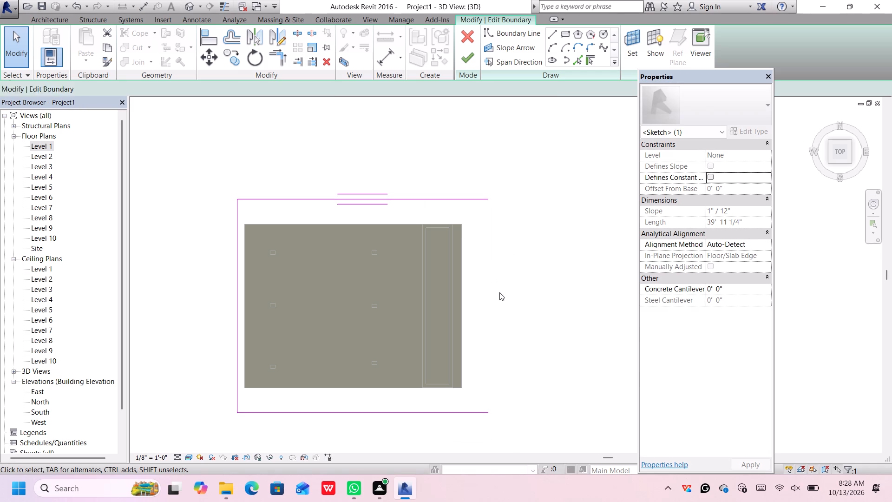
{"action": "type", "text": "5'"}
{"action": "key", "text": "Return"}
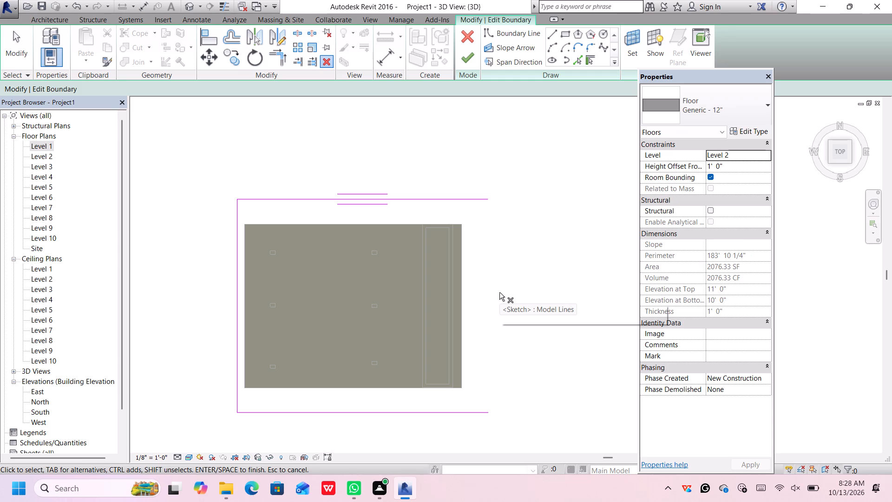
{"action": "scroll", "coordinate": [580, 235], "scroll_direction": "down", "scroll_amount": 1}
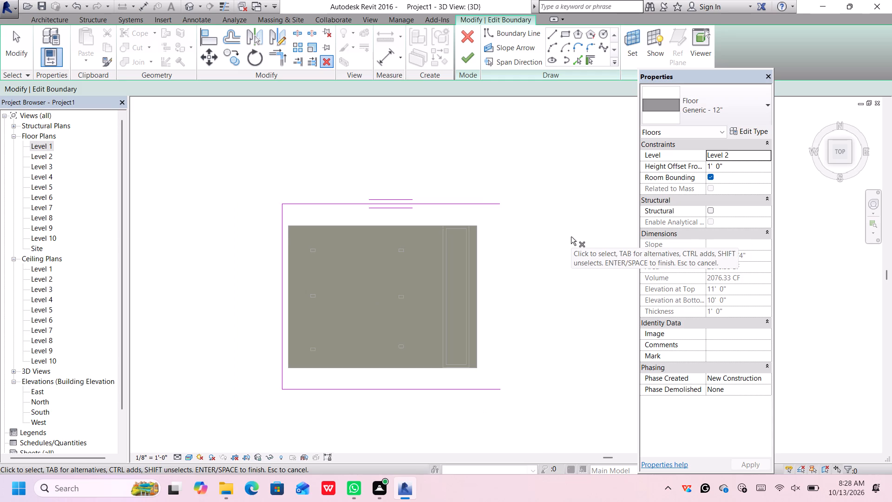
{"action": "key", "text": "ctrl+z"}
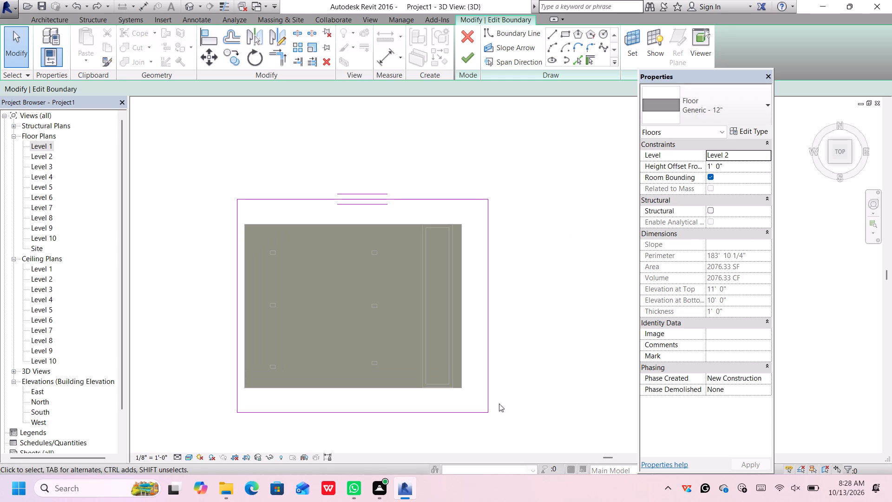
Set the Level 2 slab's east boundary line 5' from the enclosure's east wall.
{"action": "left_click", "coordinate": [488, 386]}
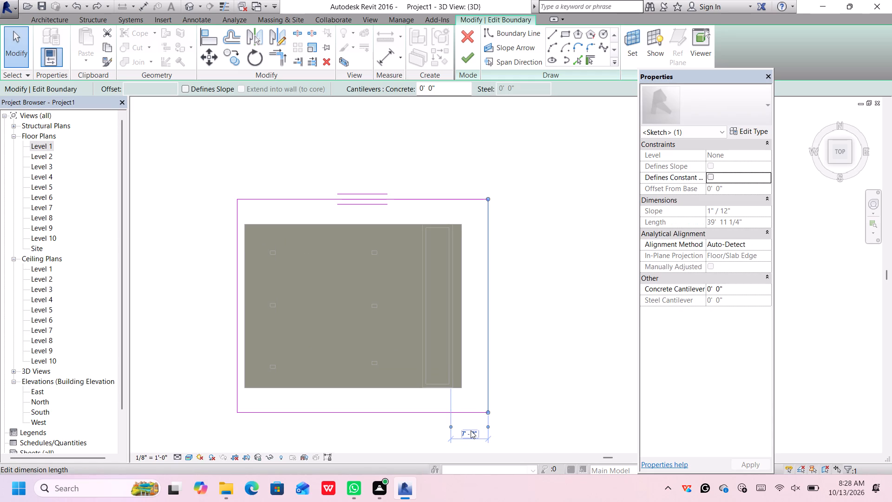
{"action": "left_click", "coordinate": [471, 431]}
{"action": "key", "text": "BackSpace"}
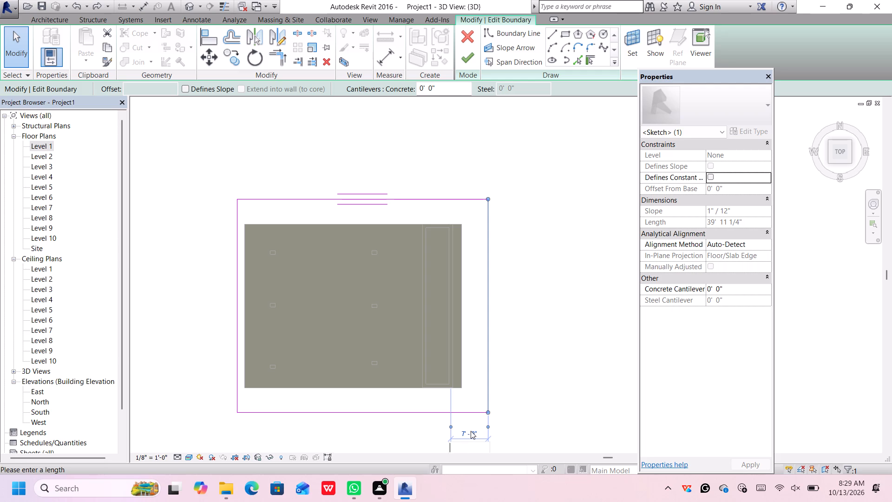
{"action": "key", "text": "5"}
{"action": "key", "text": "apostrophe"}
{"action": "key", "text": "Return"}
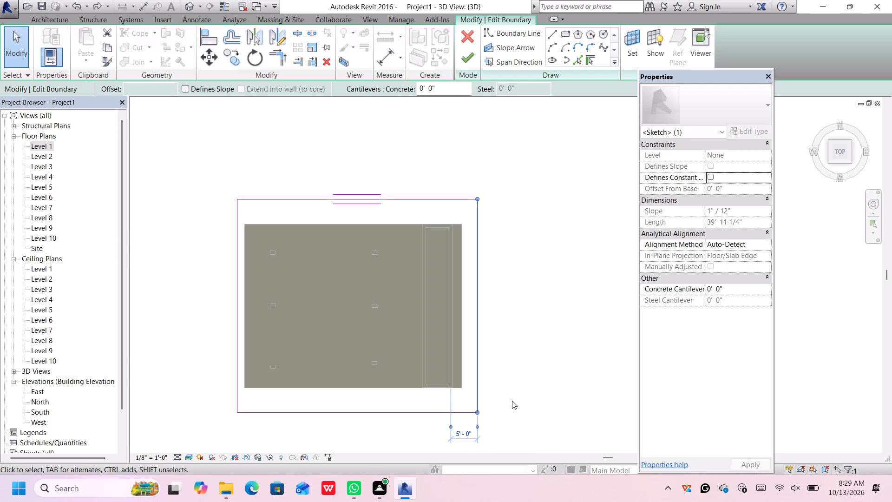
Set the Level 2 slab's south boundary line 3' from the enclosure's south wall.
{"action": "middle_click_drag", "start_coordinate": [512, 401], "coordinate": [516, 345]}
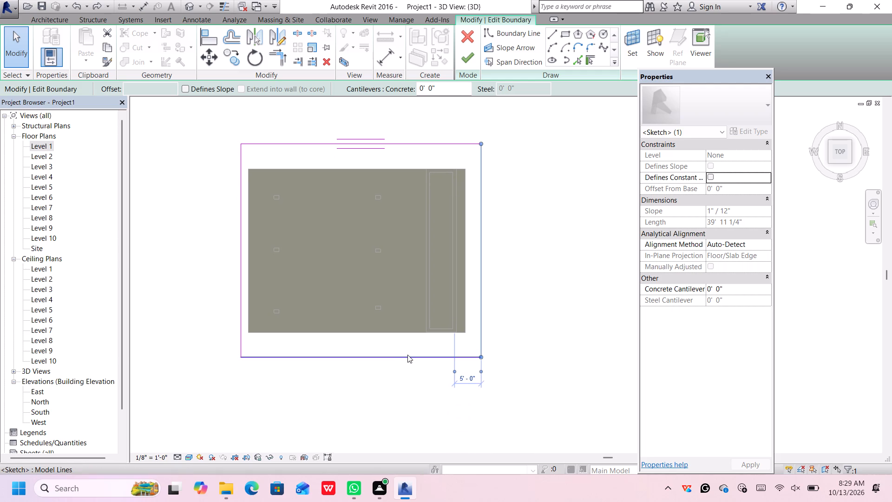
{"action": "left_click", "coordinate": [407, 355]}
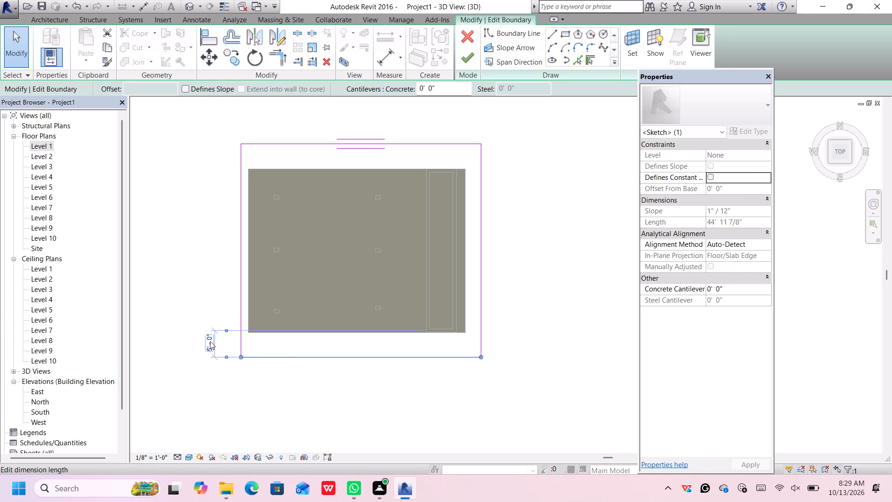
{"action": "left_click", "coordinate": [210, 341]}
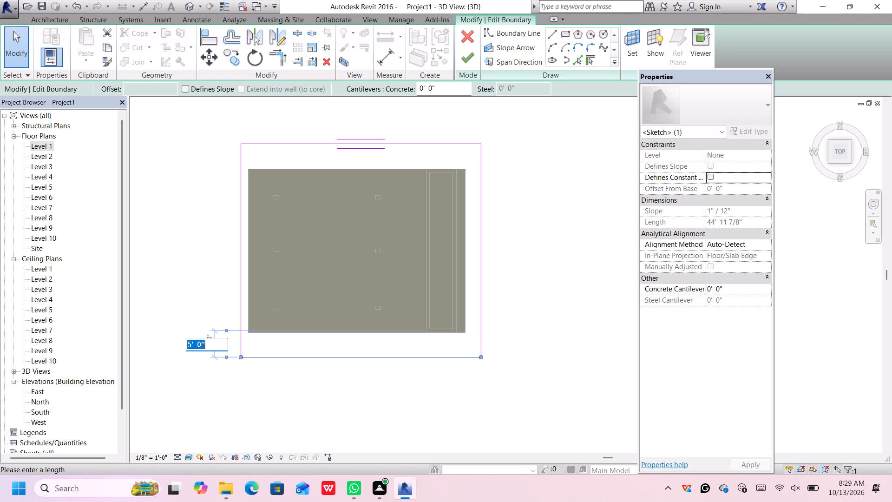
{"action": "key", "text": "BackSpace"}
{"action": "key", "text": "3"}
{"action": "key", "text": "apostrophe"}
{"action": "key", "text": "Return"}
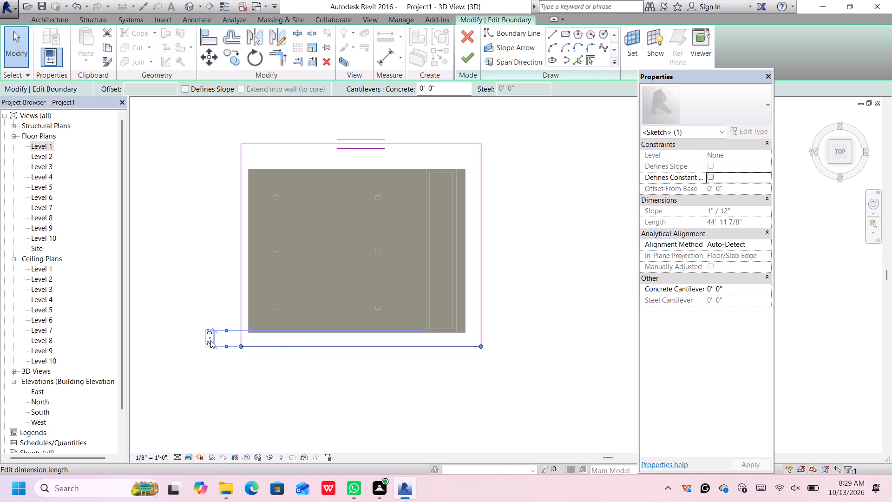
Set the Level 2 slab's north boundary line 3' from the enclosure's north wall.
{"action": "middle_click_drag", "start_coordinate": [365, 156], "coordinate": [366, 182]}
{"action": "scroll", "coordinate": [366, 180], "scroll_direction": "up", "scroll_amount": 1}
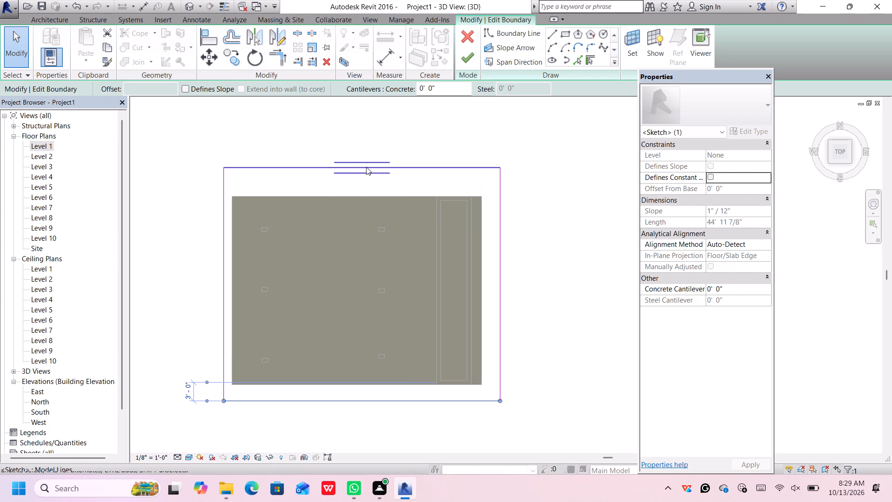
{"action": "left_click", "coordinate": [370, 167]}
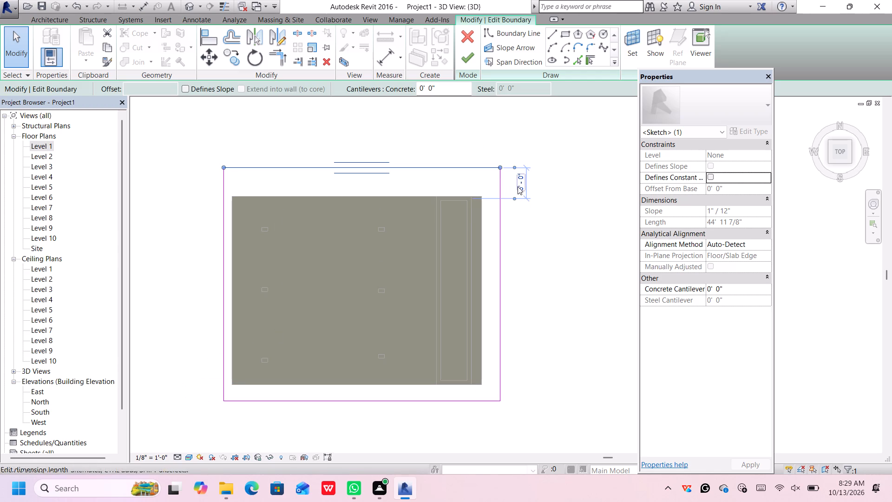
{"action": "left_click", "coordinate": [518, 186]}
{"action": "key", "text": "BackSpace"}
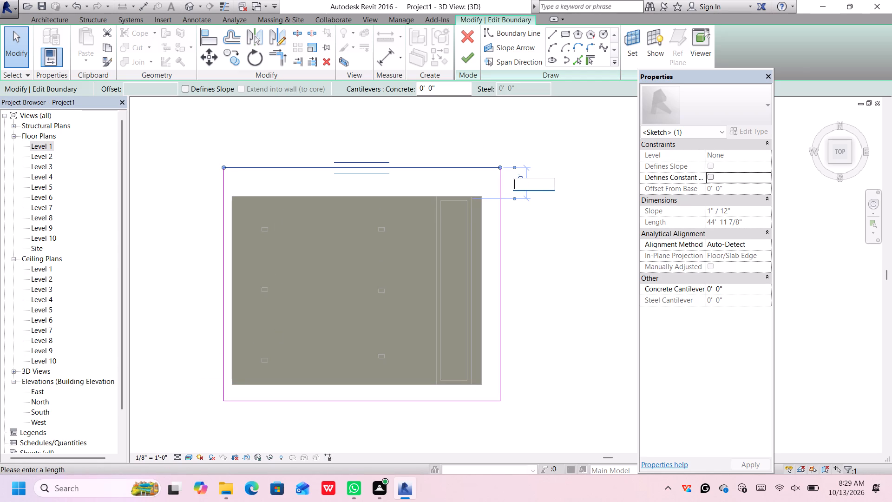
{"action": "key", "text": "3"}
{"action": "key", "text": "apostrophe"}
{"action": "key", "text": "Return"}
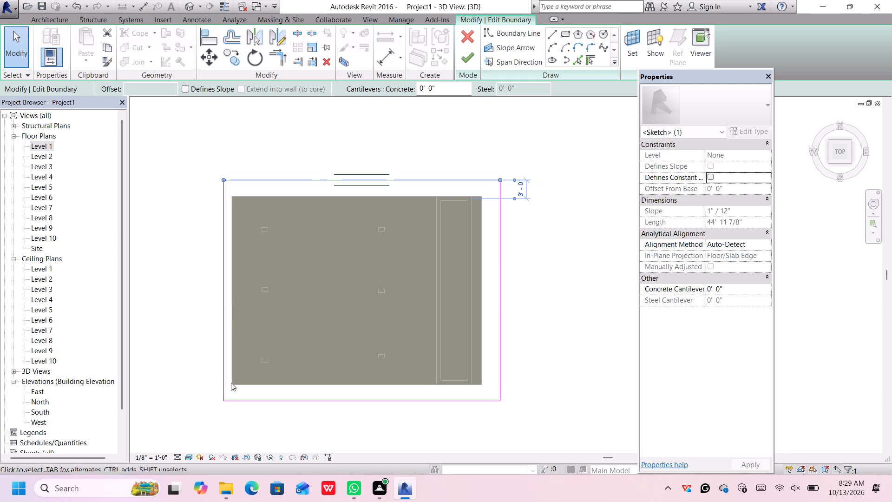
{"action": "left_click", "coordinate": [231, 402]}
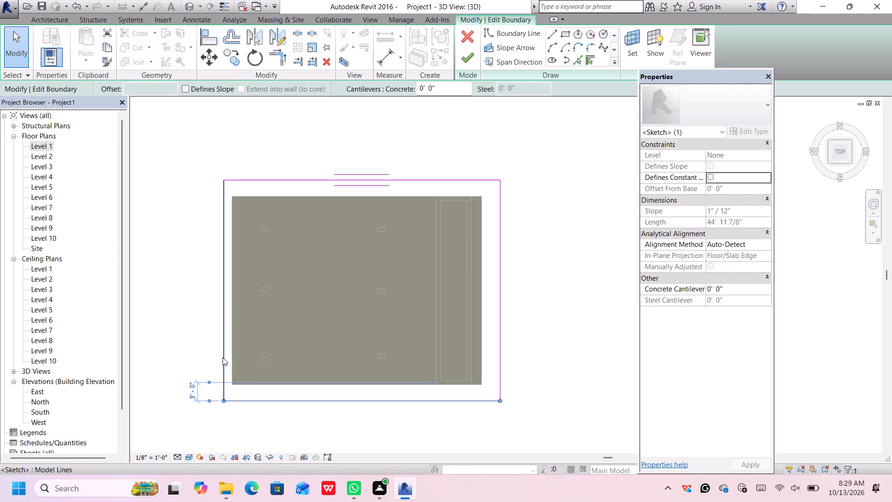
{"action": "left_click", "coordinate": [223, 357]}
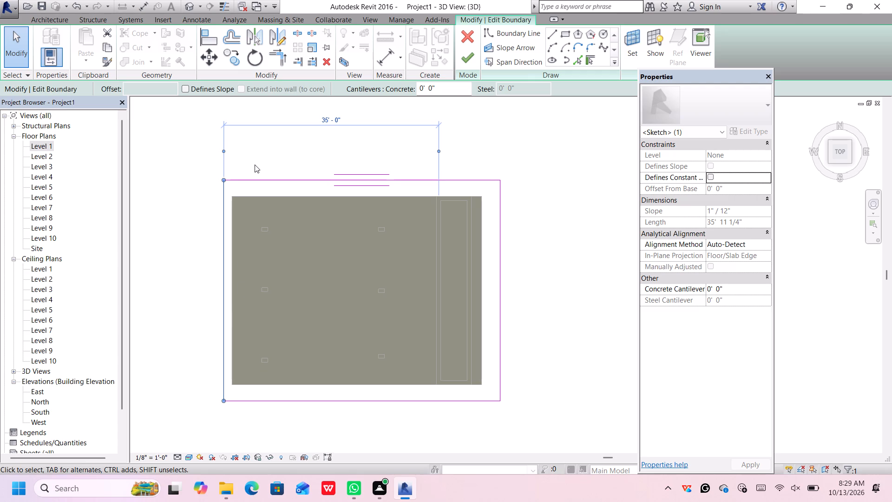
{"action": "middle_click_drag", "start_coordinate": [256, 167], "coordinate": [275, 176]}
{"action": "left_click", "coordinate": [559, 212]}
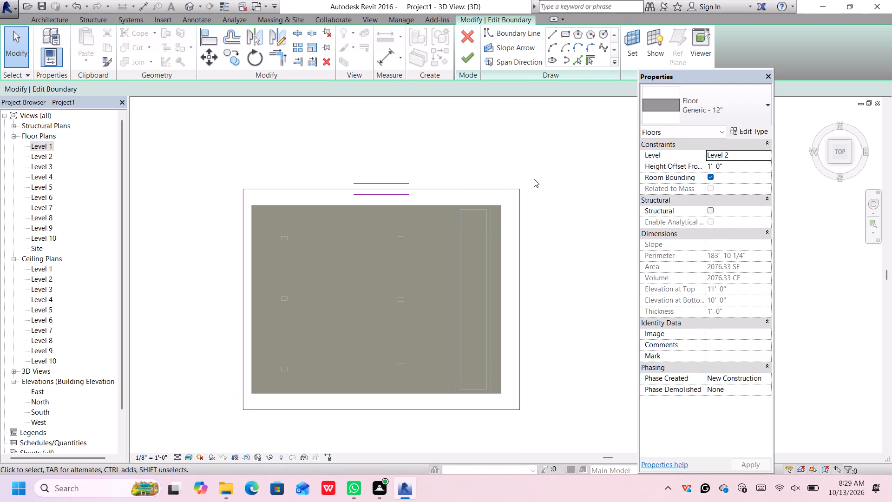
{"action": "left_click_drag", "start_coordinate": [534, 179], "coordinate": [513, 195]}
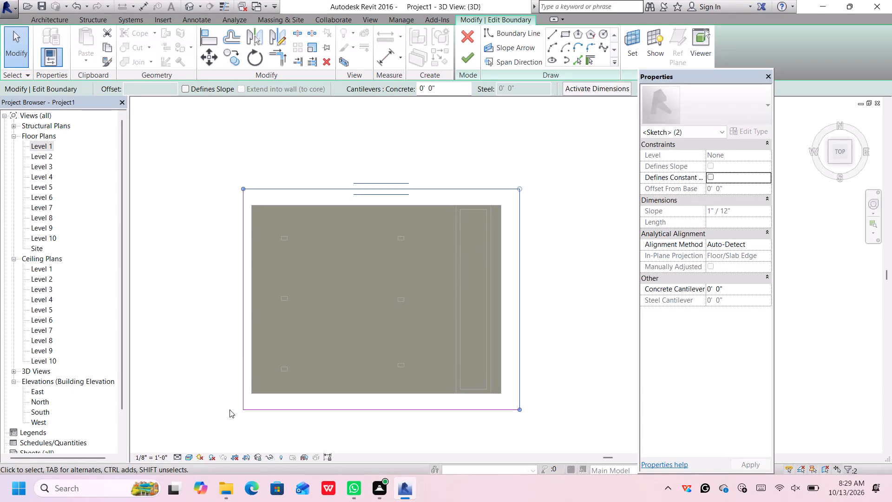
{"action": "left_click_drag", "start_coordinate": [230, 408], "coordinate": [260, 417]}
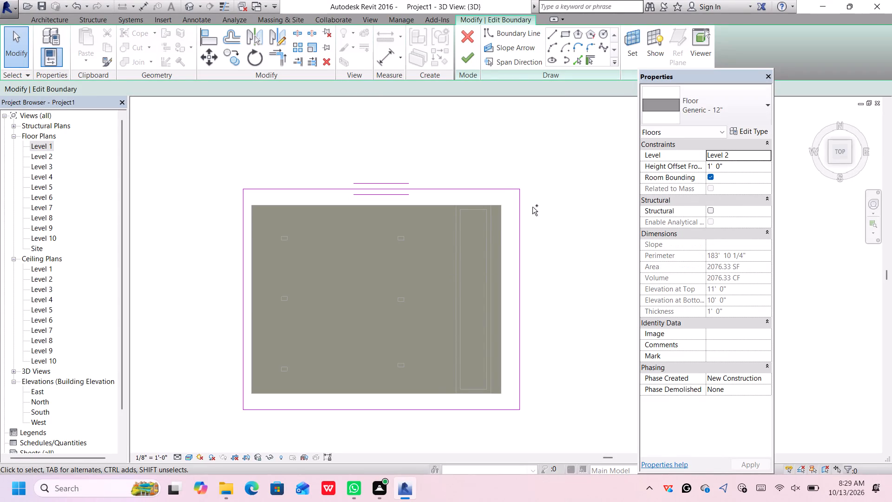
Select all four boundary lines of the Level 2 slab and nudge them together about 1' west.
{"action": "left_click", "coordinate": [521, 219], "text": "ctrl"}
{"action": "left_click", "coordinate": [512, 189], "text": "ctrl"}
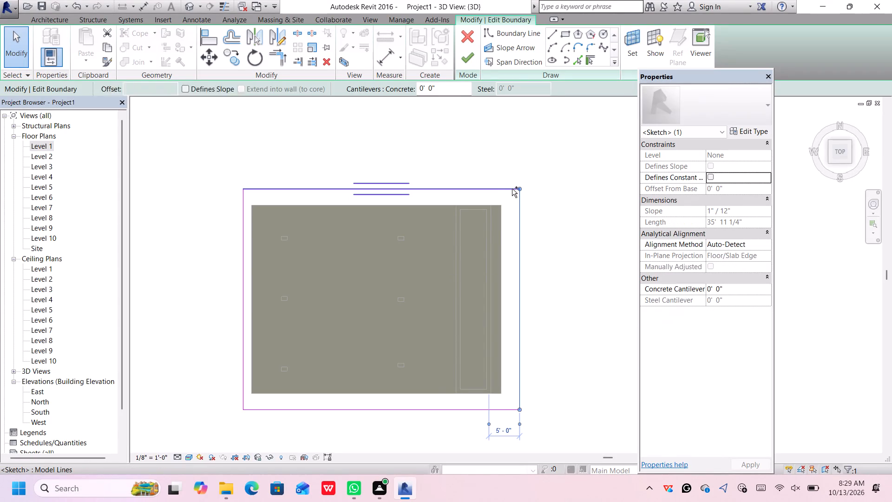
{"action": "left_click", "coordinate": [243, 255], "text": "ctrl"}
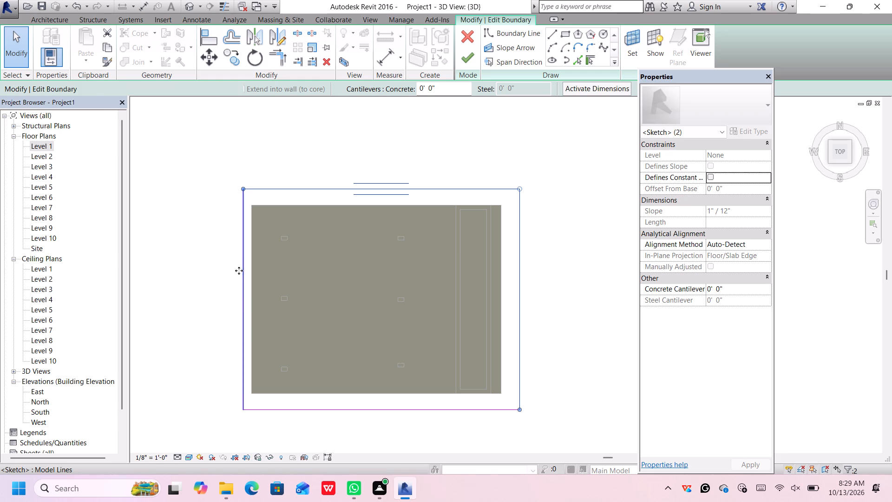
{"action": "left_click", "coordinate": [316, 412], "text": "ctrl"}
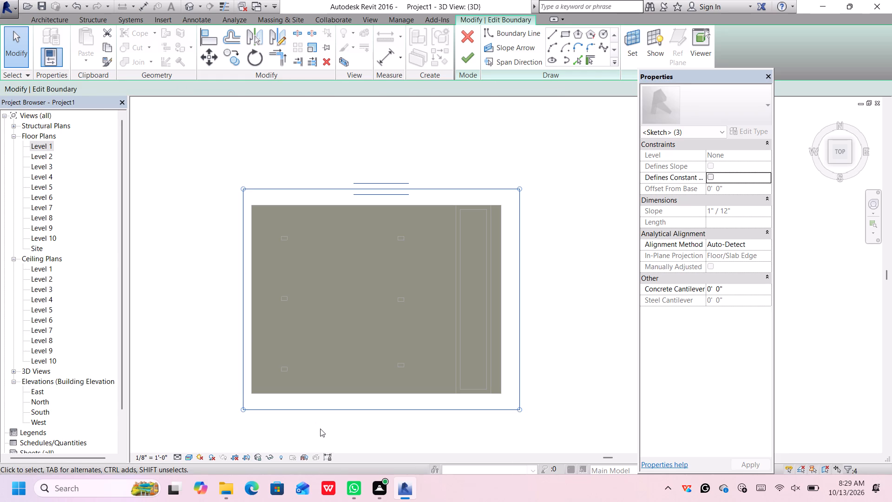
{"action": "key", "text": "Left"}
{"action": "key", "text": "Left"}
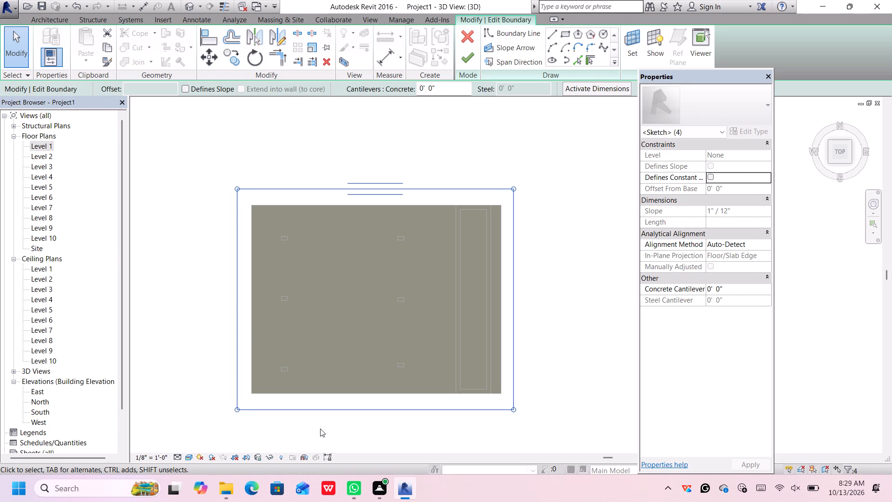
{"action": "key", "text": "Right"}
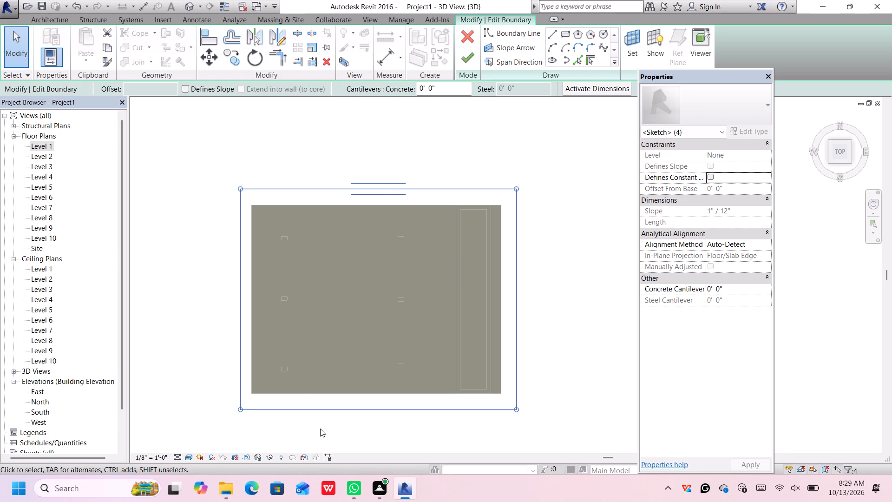
{"action": "key", "text": "Left"}
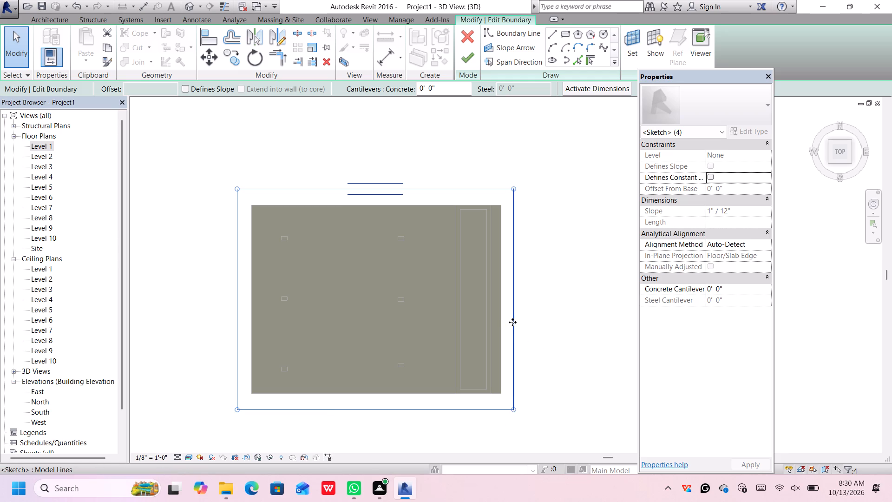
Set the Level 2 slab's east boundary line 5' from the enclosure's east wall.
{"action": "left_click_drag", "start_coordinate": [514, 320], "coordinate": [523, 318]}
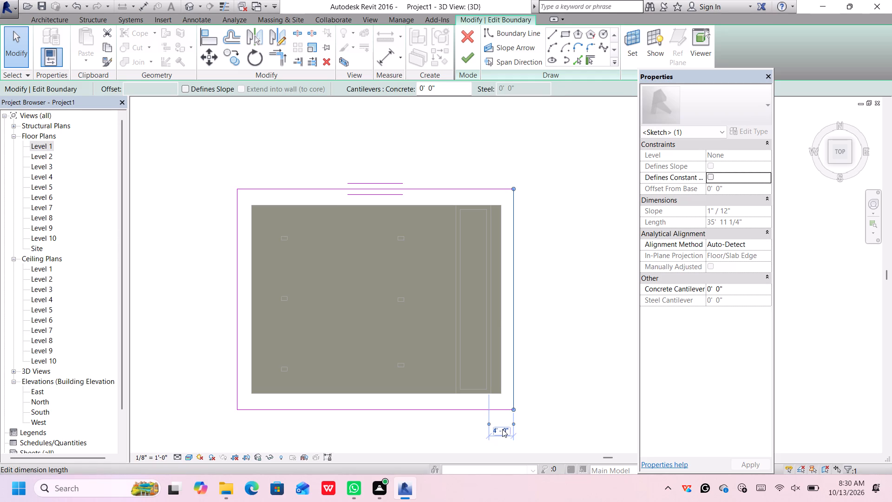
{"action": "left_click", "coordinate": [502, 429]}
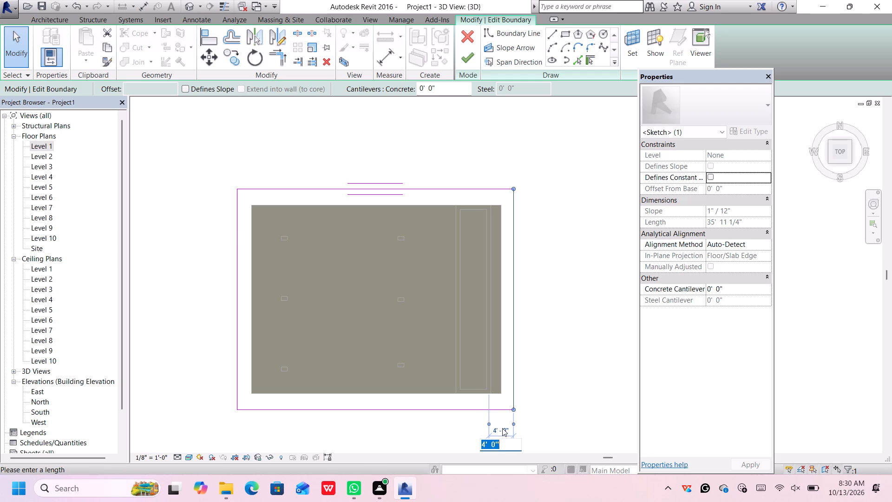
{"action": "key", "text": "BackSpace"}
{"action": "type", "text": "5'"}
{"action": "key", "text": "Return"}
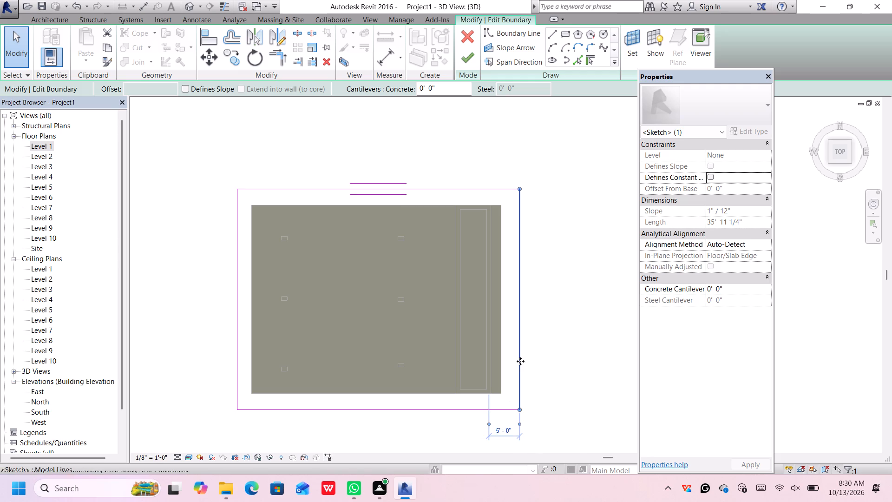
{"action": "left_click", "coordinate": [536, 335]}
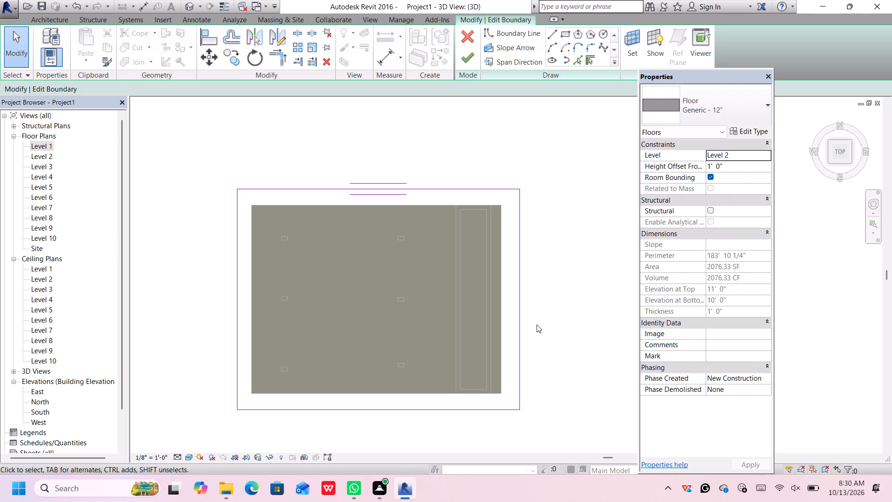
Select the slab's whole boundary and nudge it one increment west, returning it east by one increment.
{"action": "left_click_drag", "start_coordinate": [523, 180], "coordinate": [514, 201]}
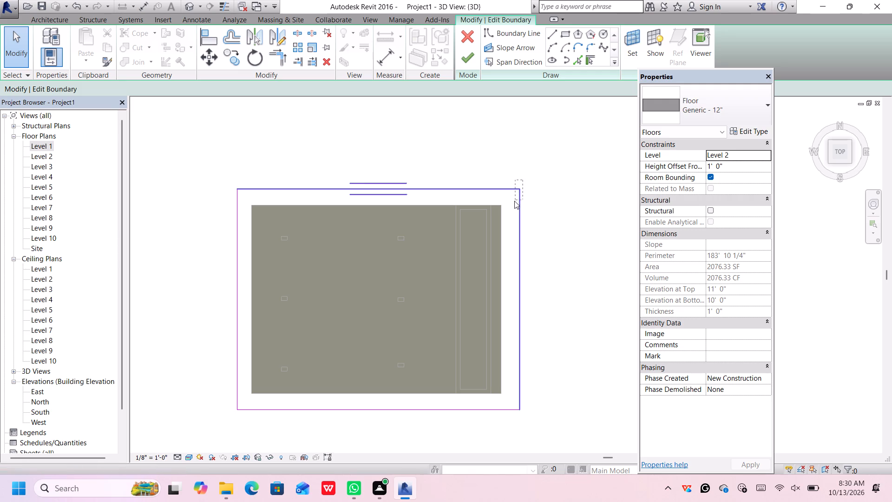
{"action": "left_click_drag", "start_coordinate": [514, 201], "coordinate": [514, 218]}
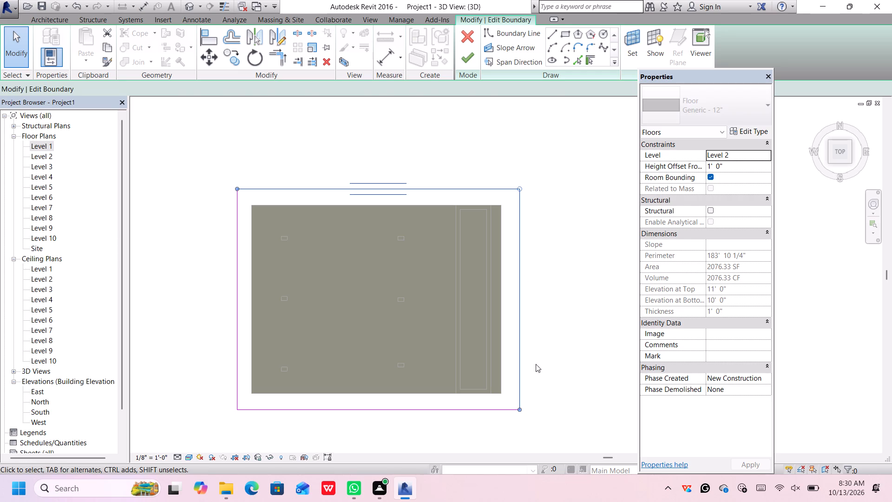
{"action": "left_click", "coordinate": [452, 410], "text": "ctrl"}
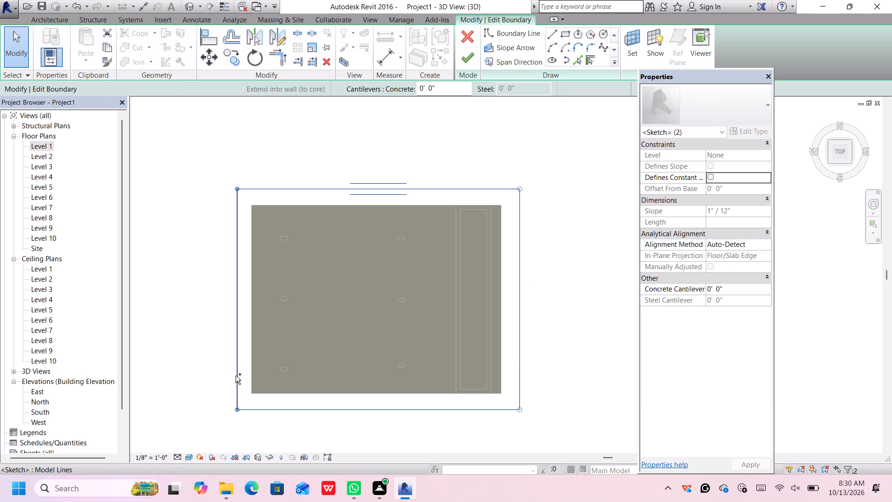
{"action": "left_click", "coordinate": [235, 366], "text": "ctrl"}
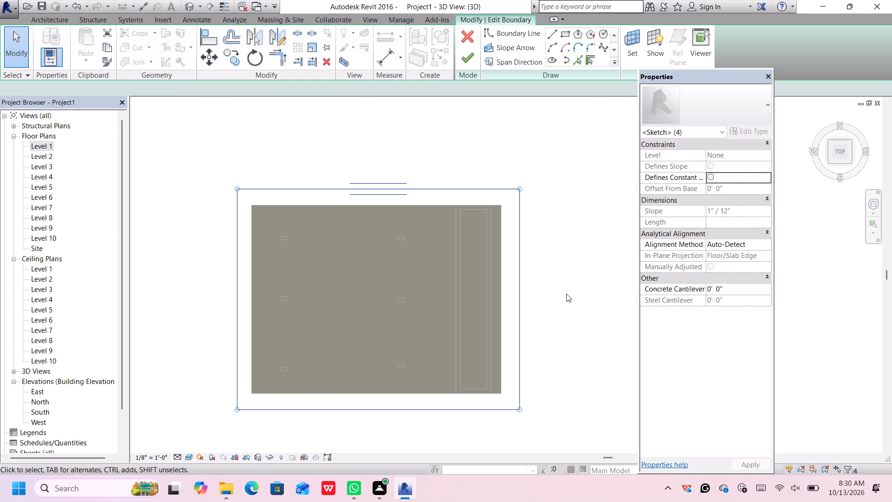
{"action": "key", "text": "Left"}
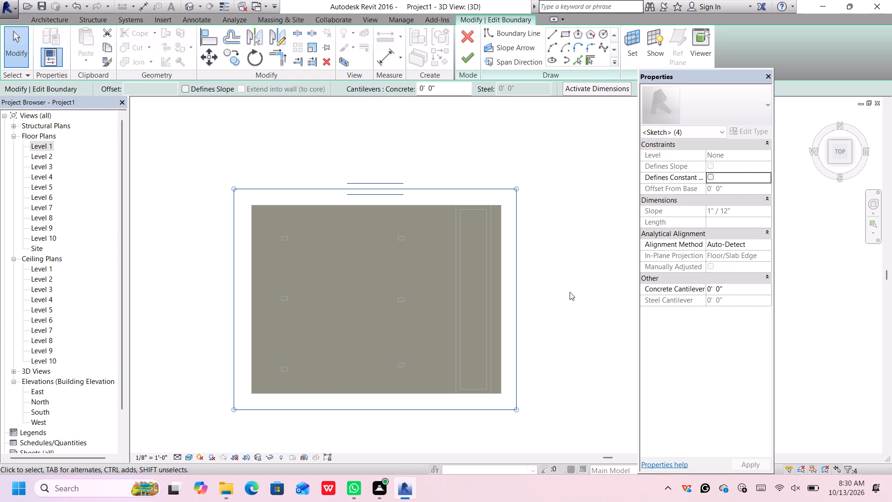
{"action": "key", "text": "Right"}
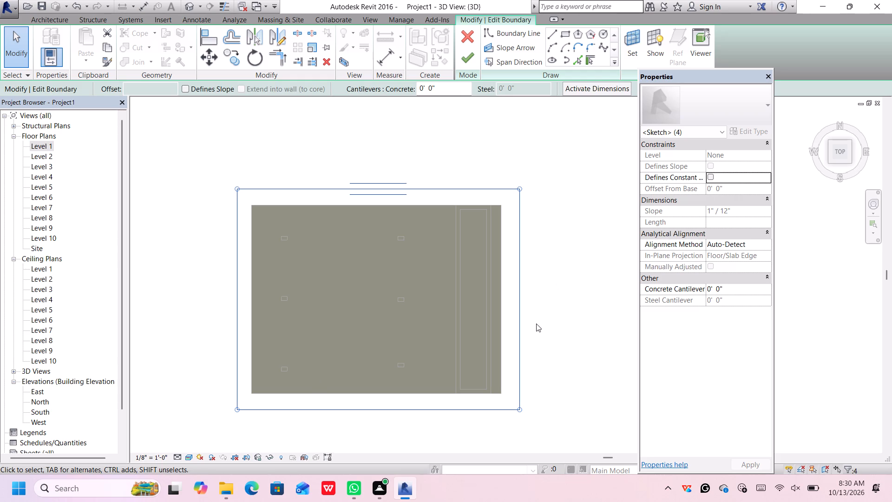
Set the Level 2 slab's east boundary line 6' from the enclosure's east wall.
{"action": "double_click", "coordinate": [520, 381]}
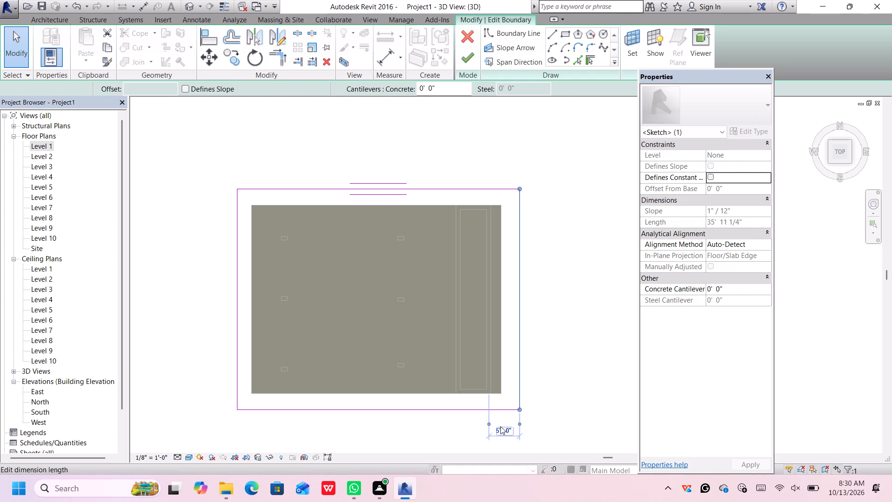
{"action": "left_click", "coordinate": [500, 426]}
{"action": "key", "text": "BackSpace"}
{"action": "key", "text": "6"}
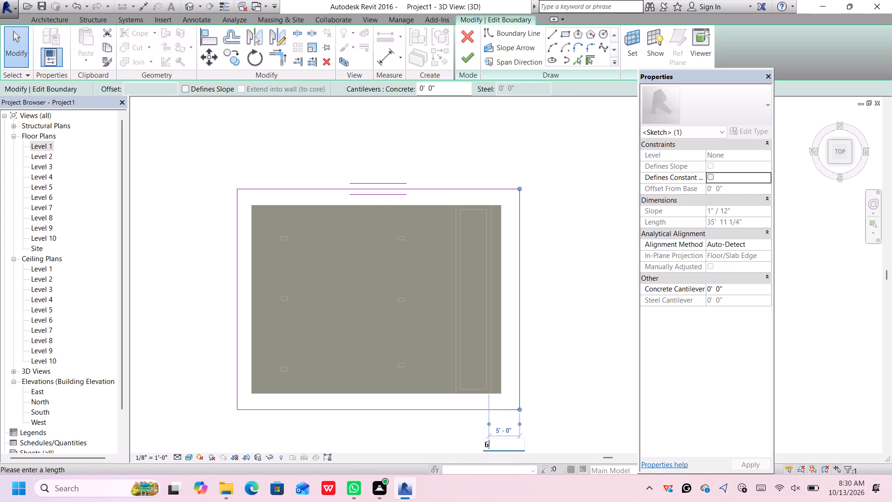
{"action": "key", "text": "apostrophe"}
{"action": "key", "text": "Return"}
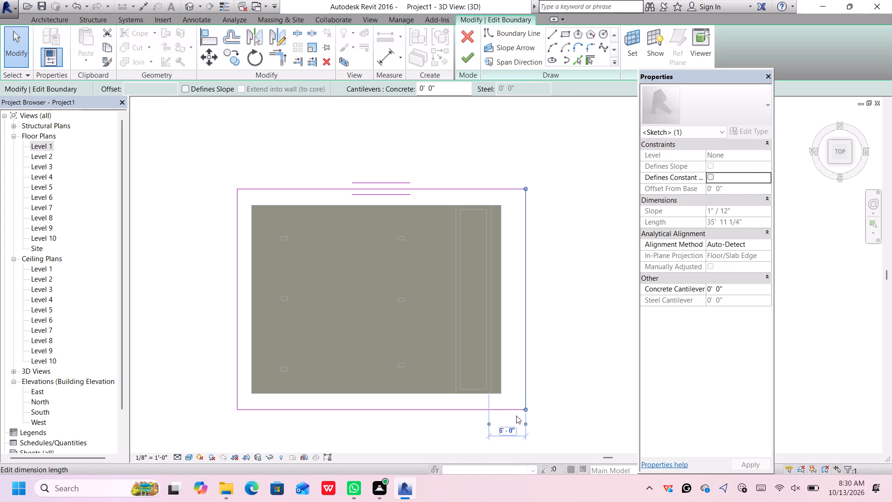
Nudge all four slab boundary lines together one increment west and finish the boundary edit.
{"action": "left_click", "coordinate": [447, 409], "text": "ctrl"}
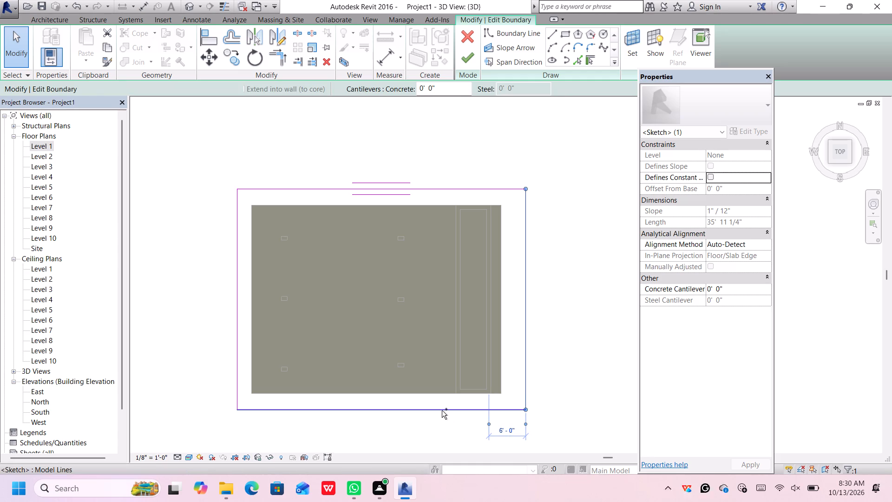
{"action": "left_click", "coordinate": [236, 362], "text": "ctrl"}
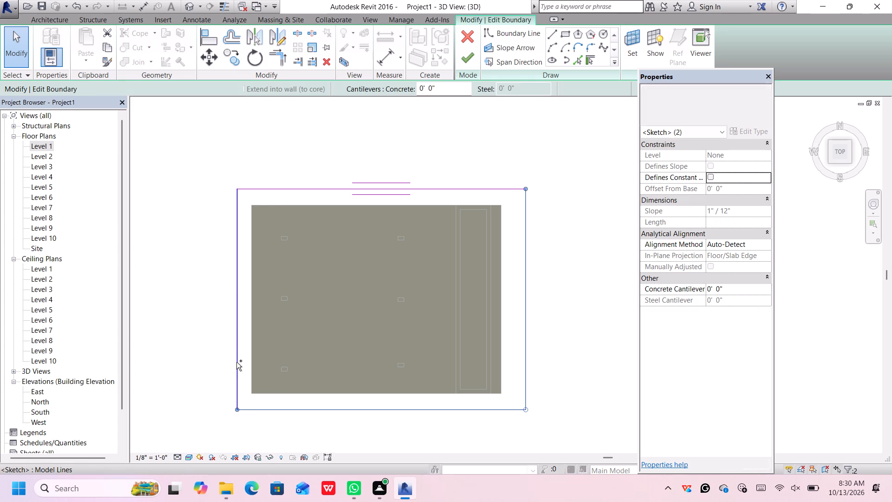
{"action": "left_click", "coordinate": [275, 185], "text": "ctrl"}
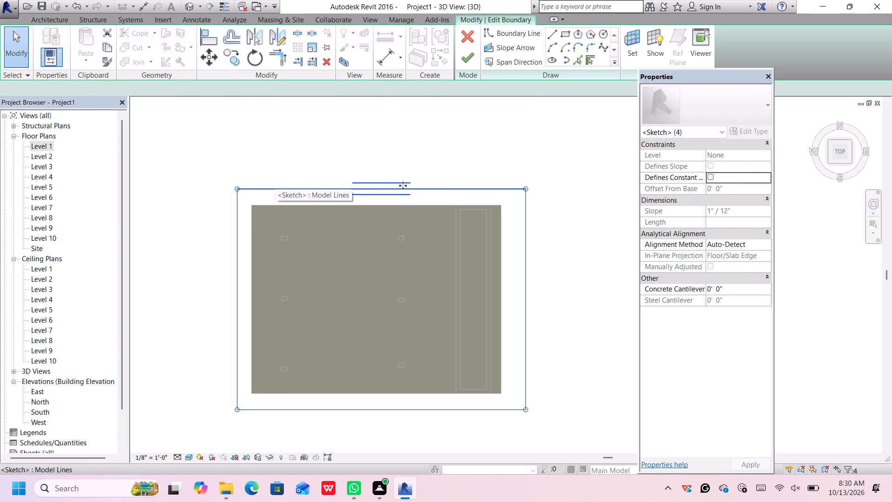
{"action": "key", "text": "Left"}
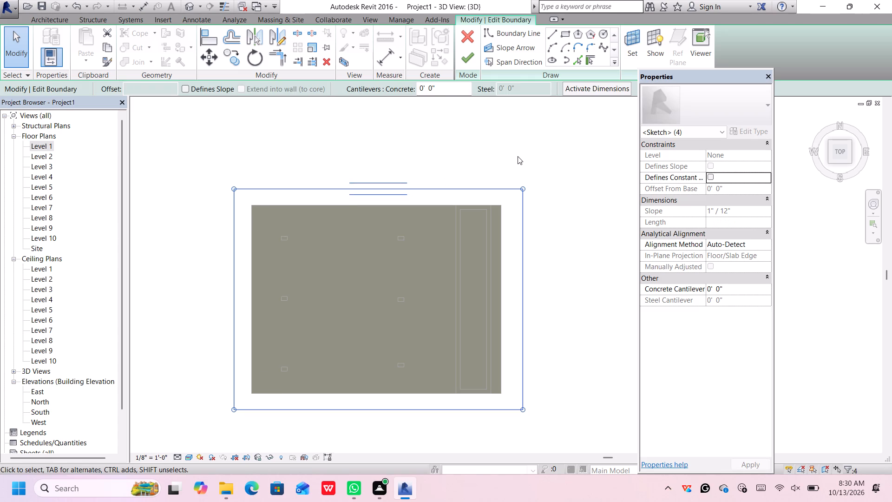
{"action": "left_click", "coordinate": [589, 348]}
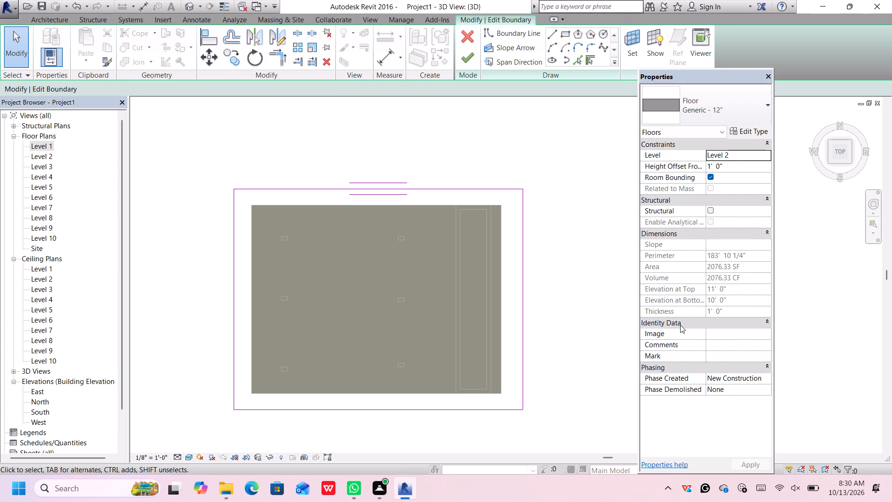
{"action": "left_click", "coordinate": [462, 54]}
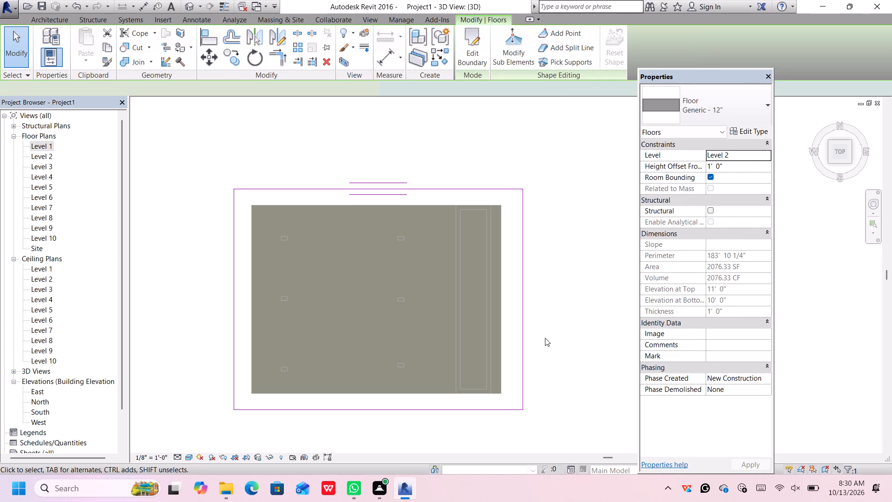
Examine the resized Level 2 slab over the columns and enclosure in a southwest isometric view.
{"action": "left_click", "coordinate": [832, 160]}
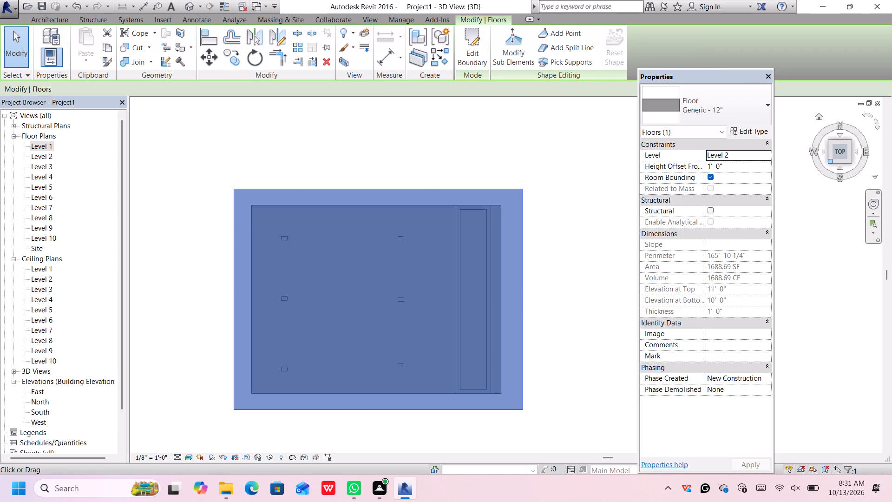
{"action": "scroll", "coordinate": [454, 326], "scroll_direction": "down", "scroll_amount": 2}
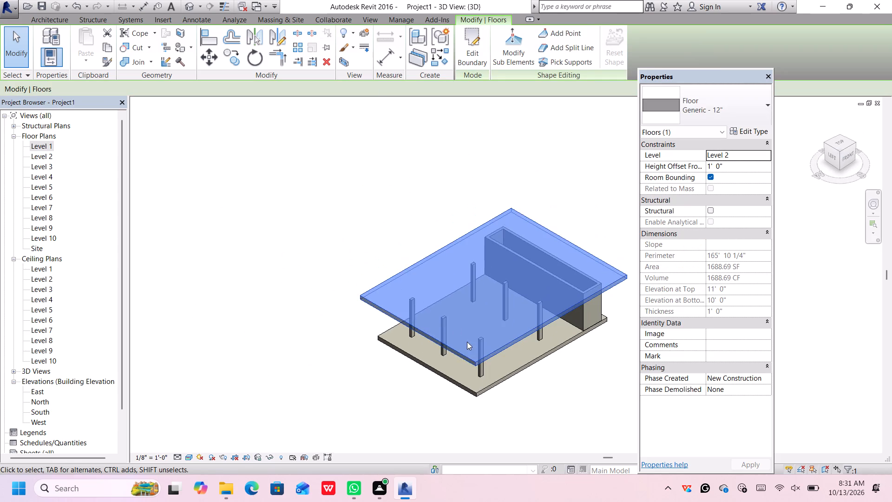
{"action": "scroll", "coordinate": [516, 391], "scroll_direction": "down", "scroll_amount": 3}
{"action": "middle_click_drag", "start_coordinate": [536, 383], "coordinate": [369, 377]}
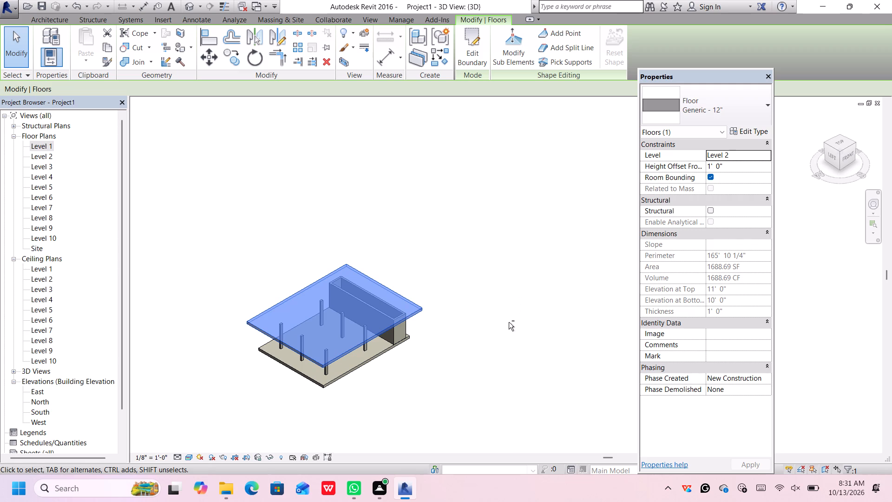
{"action": "key", "text": "Escape"}
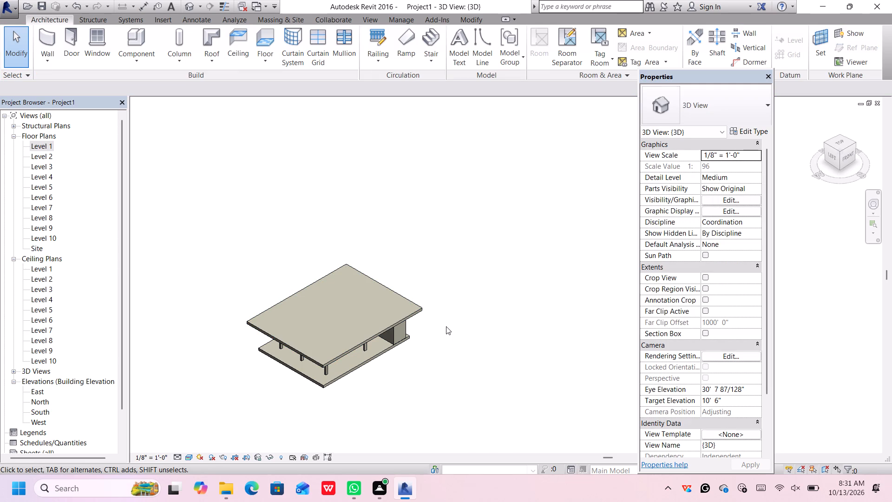
{"action": "scroll", "coordinate": [446, 326], "scroll_direction": "up", "scroll_amount": 3}
{"action": "middle_click_drag", "start_coordinate": [446, 326], "coordinate": [428, 312]}
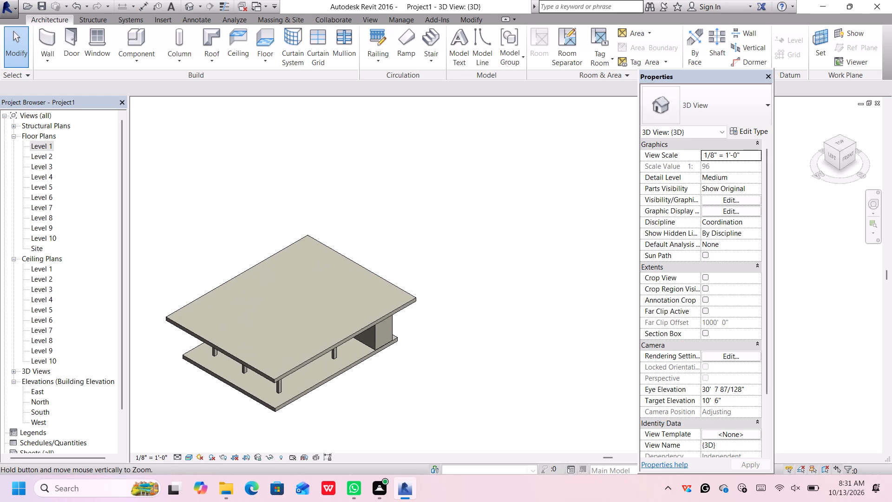
Examine the Level 2 slab's overhangs over the columns and enclosure from the front and from a raised front-left angle in 3D.
{"action": "middle_click_drag", "start_coordinate": [428, 312], "coordinate": [442, 307]}
{"action": "scroll", "coordinate": [449, 316], "scroll_direction": "up", "scroll_amount": 2, "text": "ctrl"}
{"action": "scroll", "coordinate": [452, 318], "scroll_direction": "down", "scroll_amount": 1, "text": "shift"}
{"action": "middle_click_drag", "start_coordinate": [452, 318], "coordinate": [476, 312], "text": "shift"}
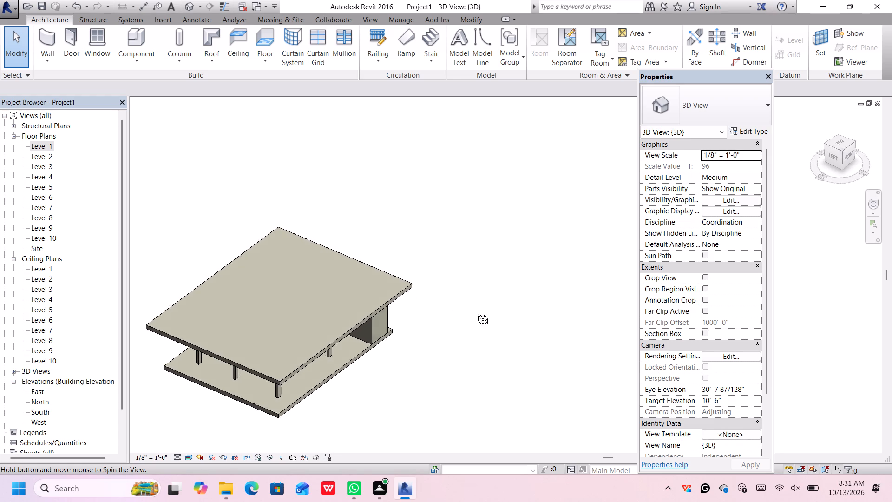
{"action": "middle_click_drag", "start_coordinate": [476, 312], "coordinate": [348, 208], "text": "shift"}
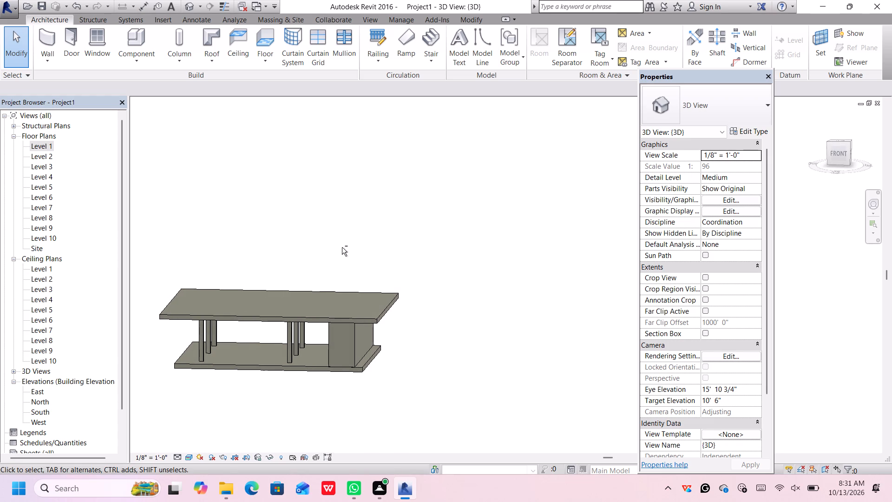
{"action": "middle_click_drag", "start_coordinate": [341, 249], "coordinate": [410, 299], "text": "shift"}
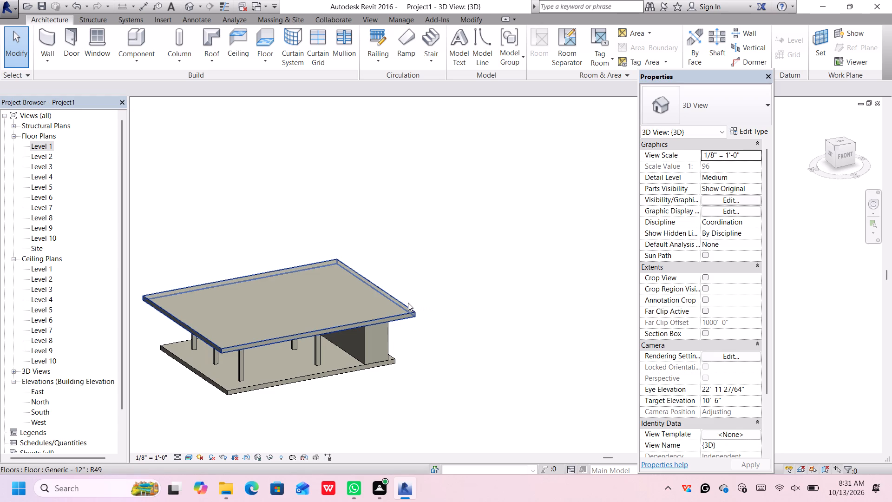
{"action": "middle_click_drag", "start_coordinate": [421, 291], "coordinate": [421, 291]}
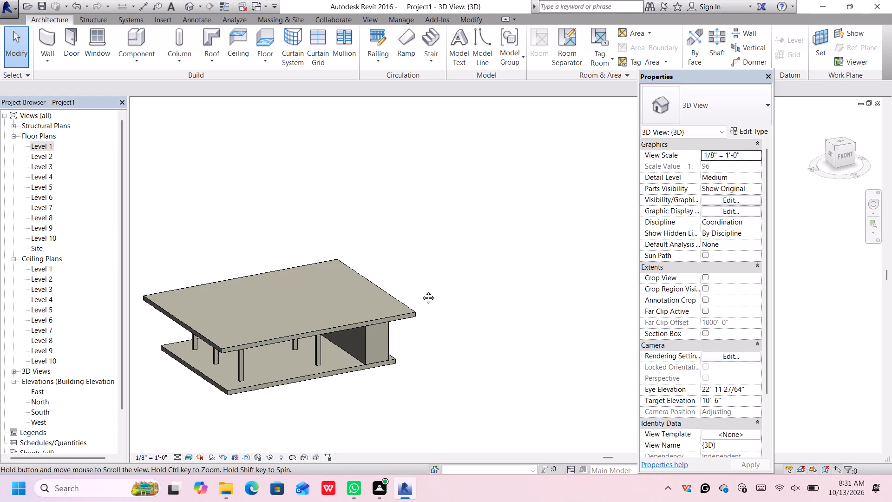
{"action": "middle_click_drag", "start_coordinate": [421, 291], "coordinate": [515, 302]}
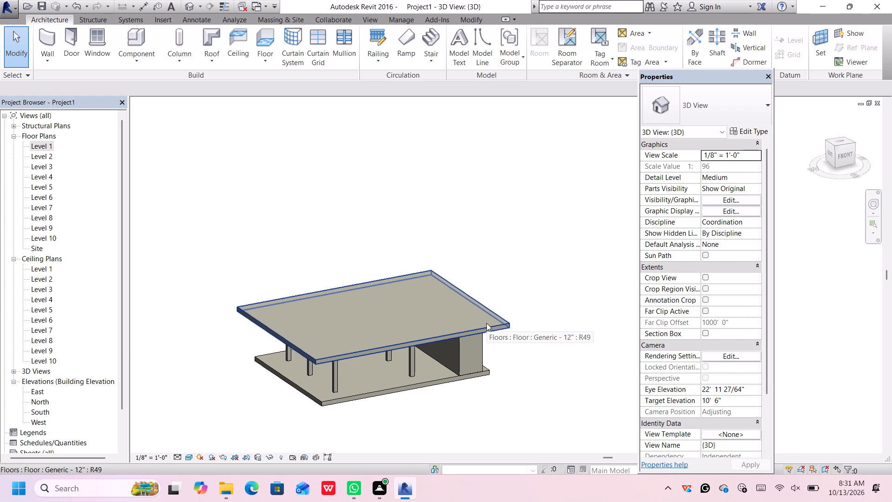
Check the floor types available for the Level 2 slab, keeping its current type.
{"action": "left_click", "coordinate": [486, 323]}
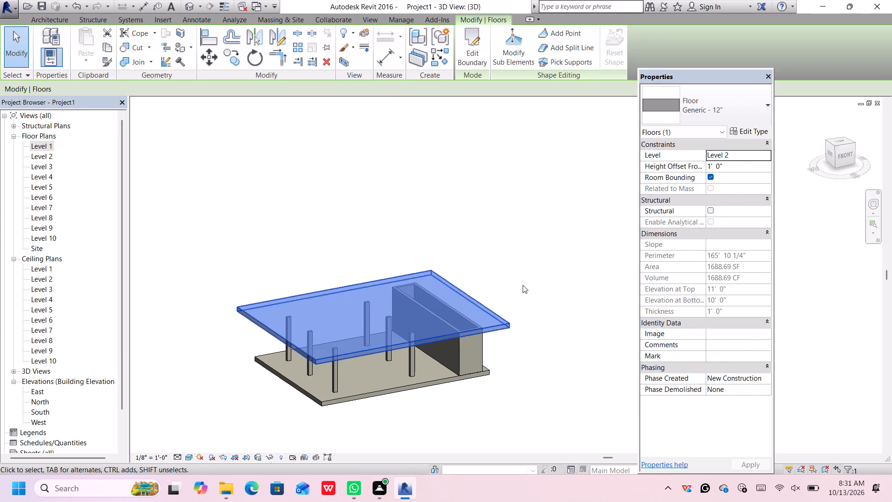
{"action": "left_click", "coordinate": [722, 103]}
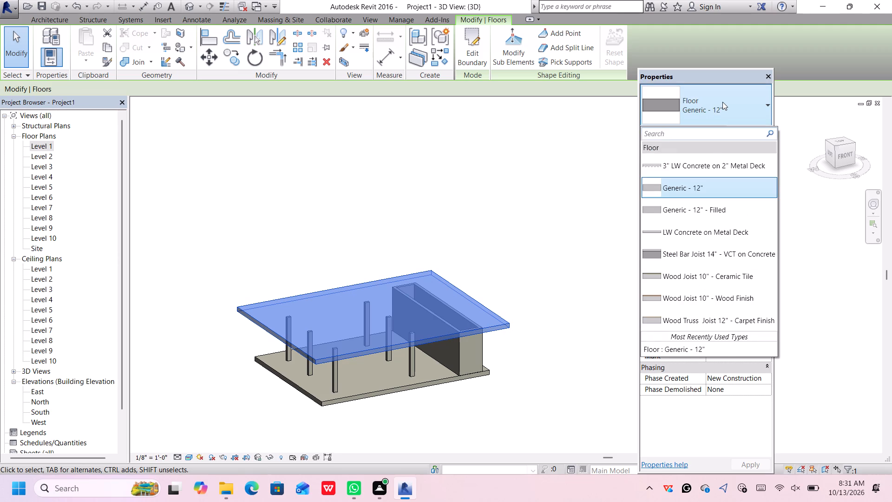
{"action": "left_click", "coordinate": [722, 102]}
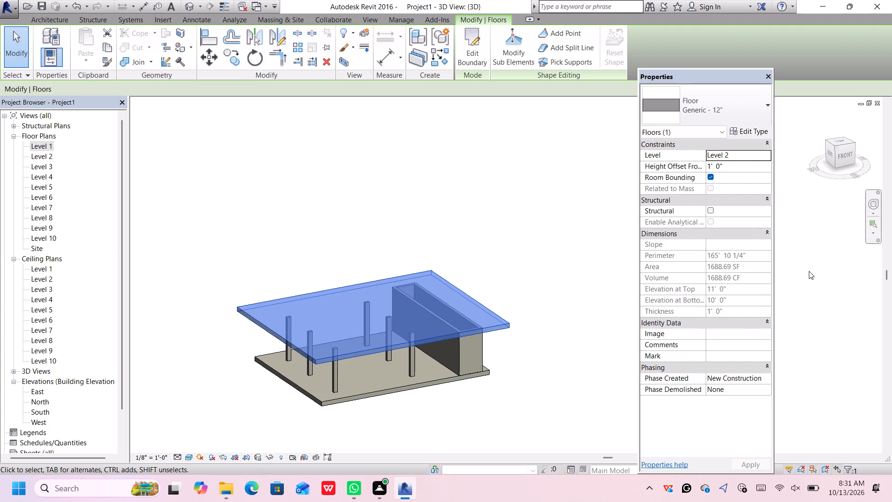
{"action": "left_click", "coordinate": [538, 361]}
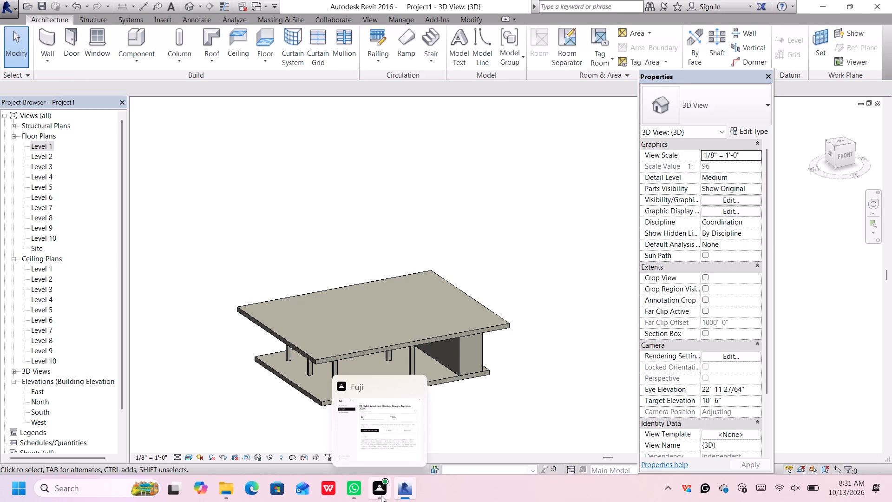
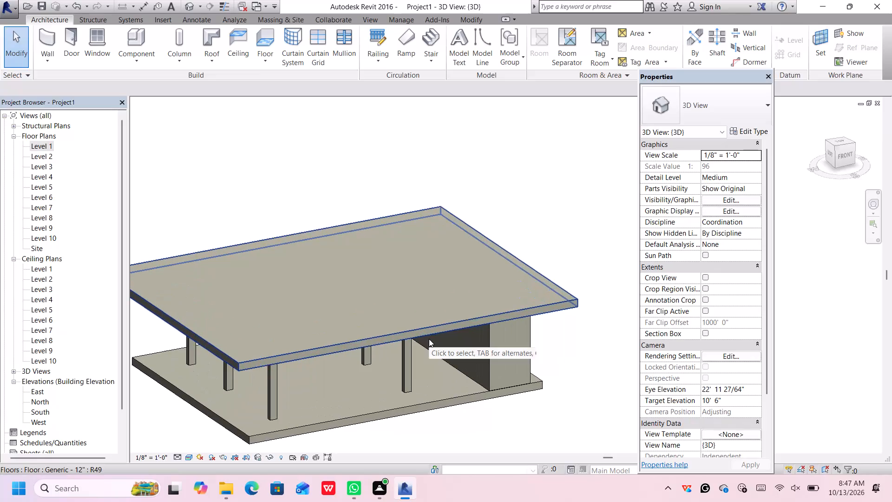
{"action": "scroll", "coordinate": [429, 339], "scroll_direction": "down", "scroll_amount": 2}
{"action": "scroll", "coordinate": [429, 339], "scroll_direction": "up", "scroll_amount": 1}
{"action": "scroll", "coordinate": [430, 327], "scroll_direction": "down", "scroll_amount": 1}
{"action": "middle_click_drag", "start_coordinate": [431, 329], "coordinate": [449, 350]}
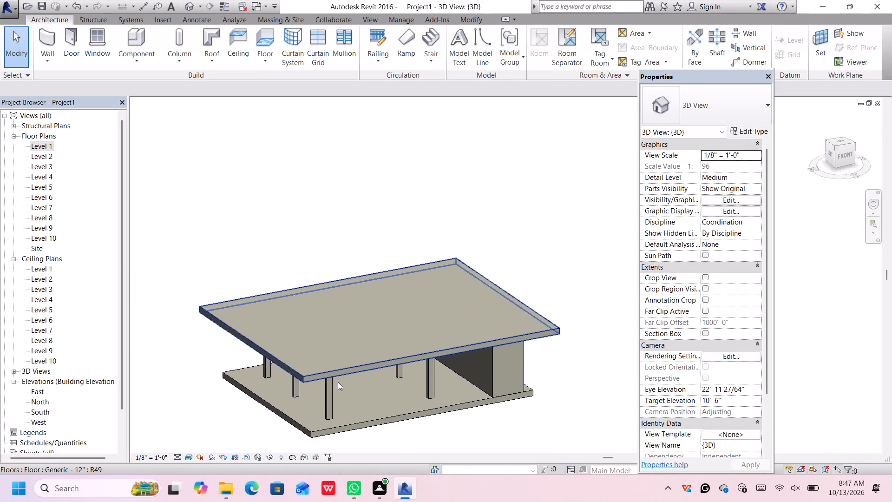
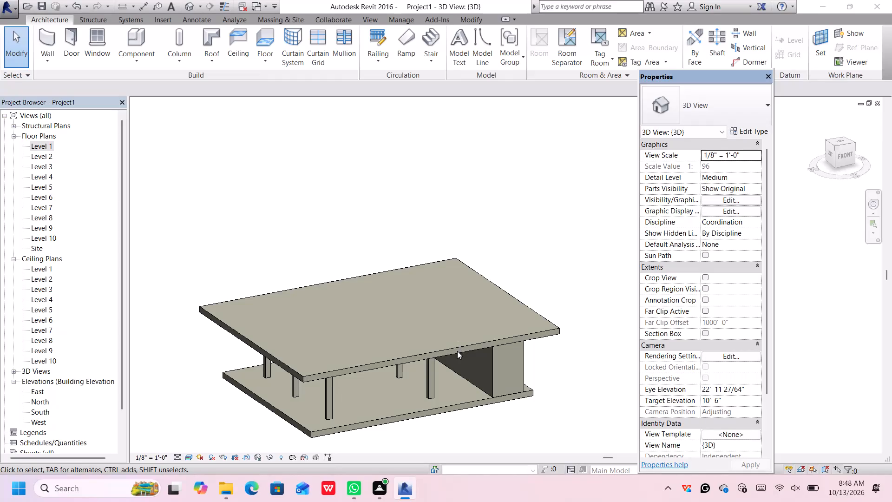
Assign the Parking Stripe material to the structure layer of the Level 2 slab's Generic - 12" floor type.
{"action": "left_click", "coordinate": [457, 351]}
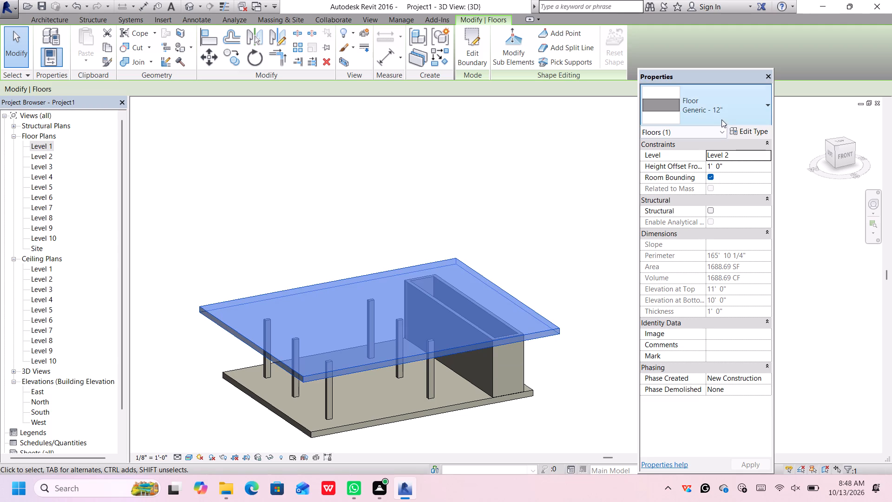
{"action": "left_click", "coordinate": [727, 104]}
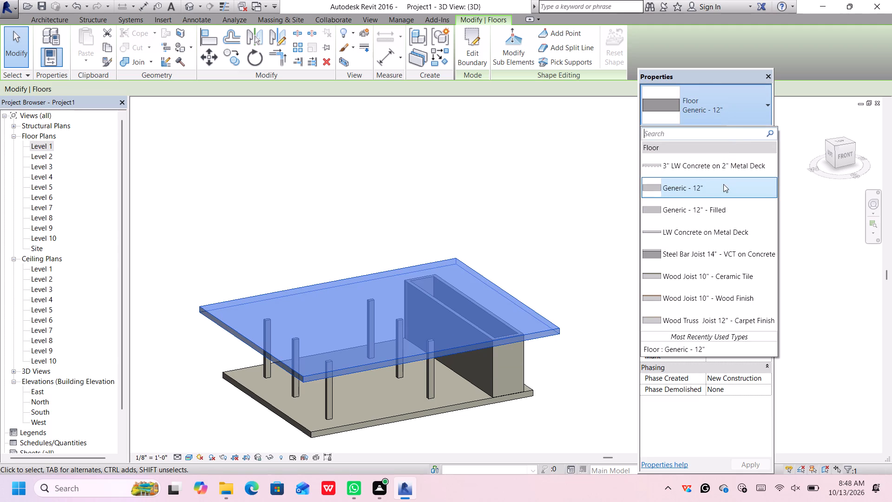
{"action": "left_click", "coordinate": [741, 91]}
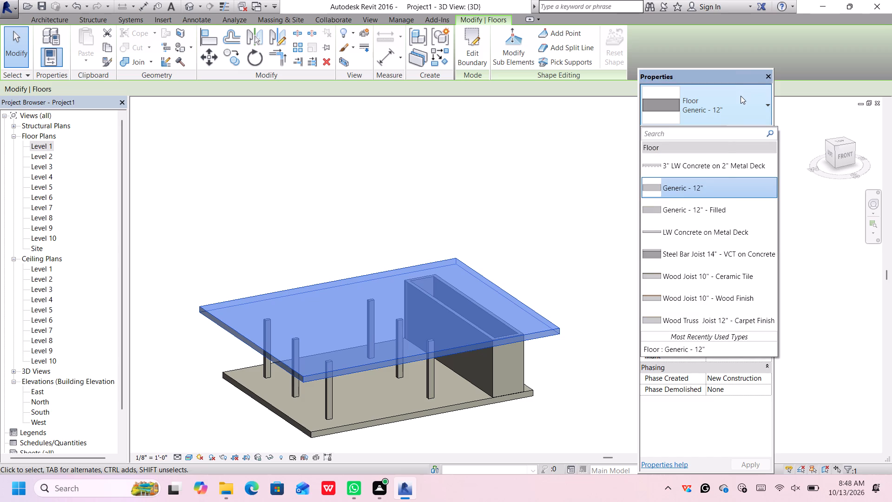
{"action": "left_click", "coordinate": [724, 185]}
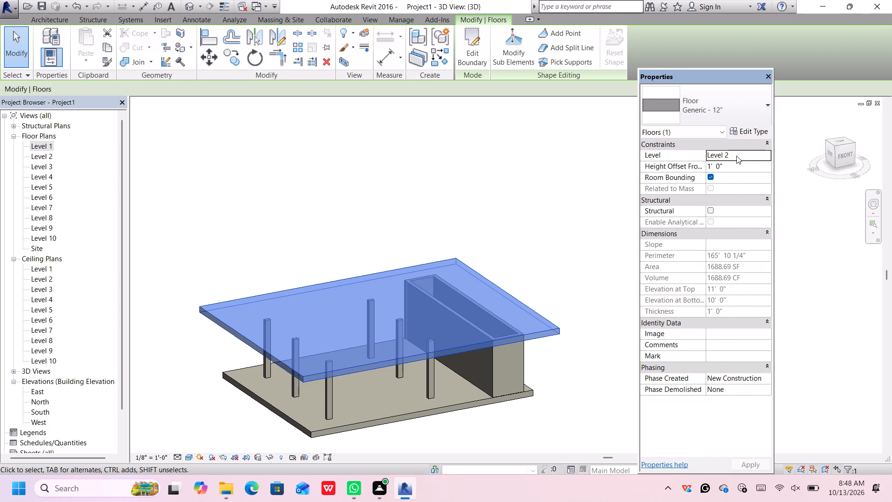
{"action": "left_click", "coordinate": [743, 129]}
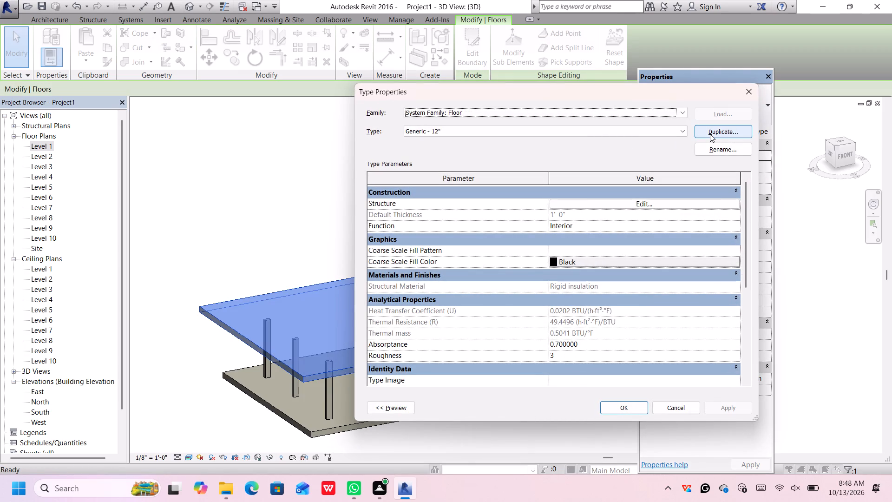
{"action": "left_click", "coordinate": [709, 134]}
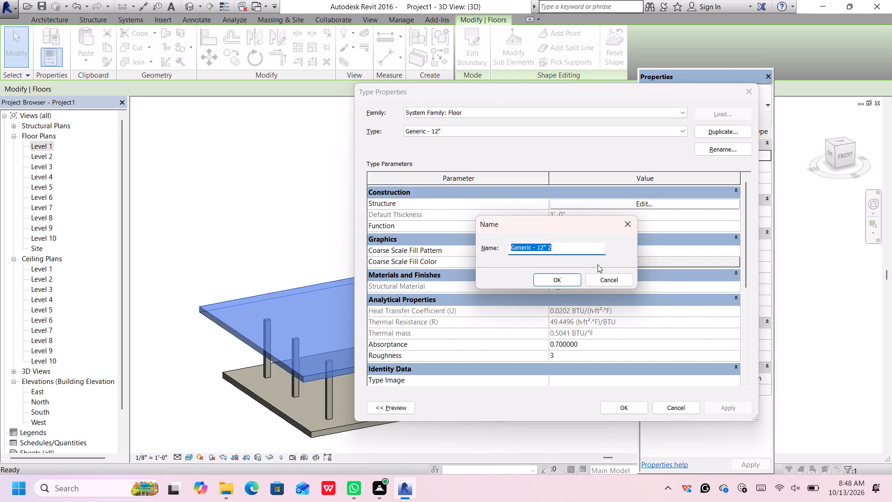
{"action": "left_click", "coordinate": [625, 224]}
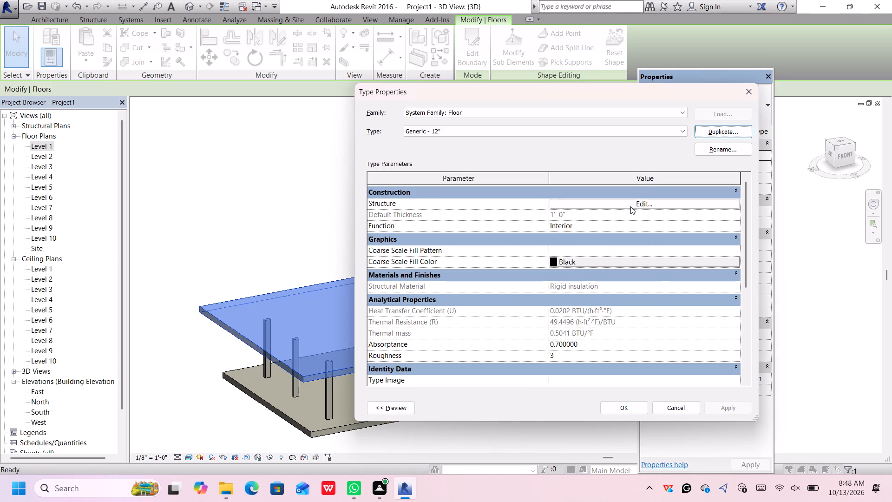
{"action": "left_click", "coordinate": [631, 205]}
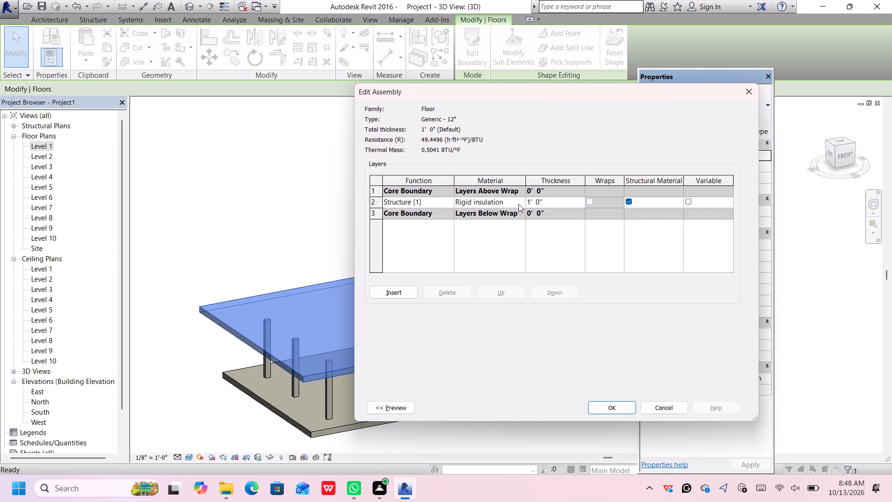
{"action": "left_click", "coordinate": [518, 204]}
{"action": "left_click", "coordinate": [520, 198]}
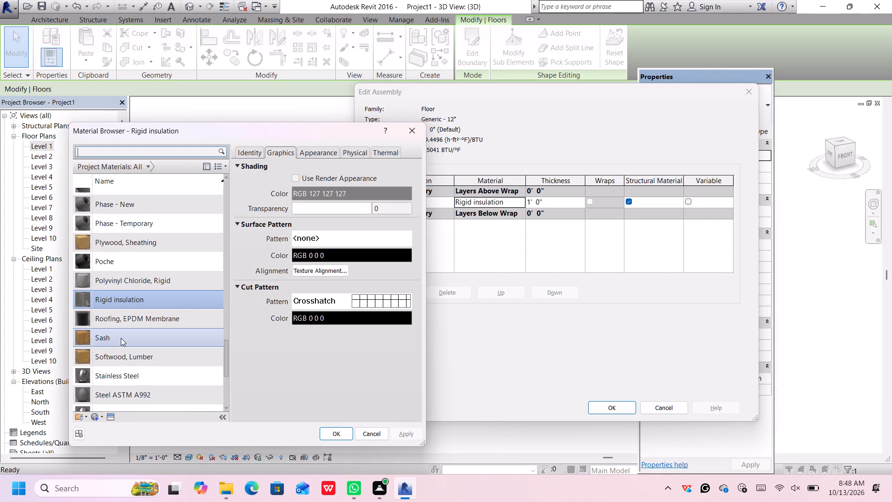
{"action": "scroll", "coordinate": [121, 335], "scroll_direction": "down", "scroll_amount": 6}
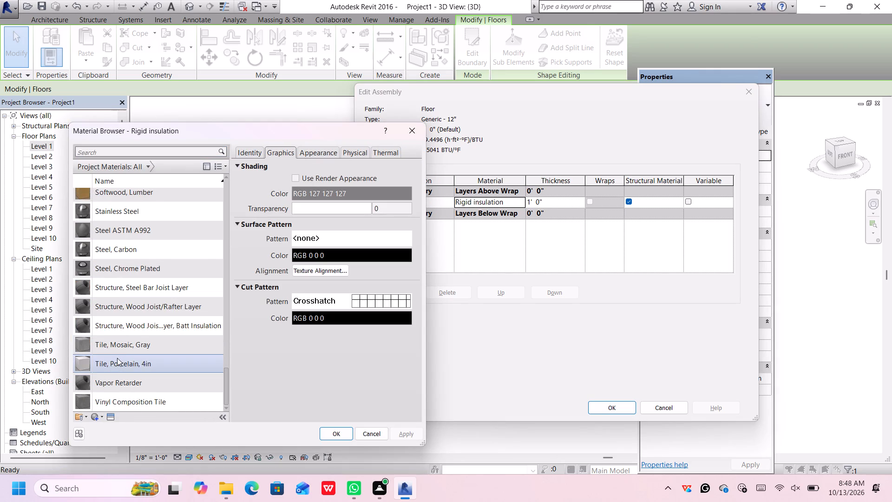
{"action": "scroll", "coordinate": [117, 358], "scroll_direction": "down", "scroll_amount": 1}
{"action": "scroll", "coordinate": [119, 298], "scroll_direction": "up", "scroll_amount": 2}
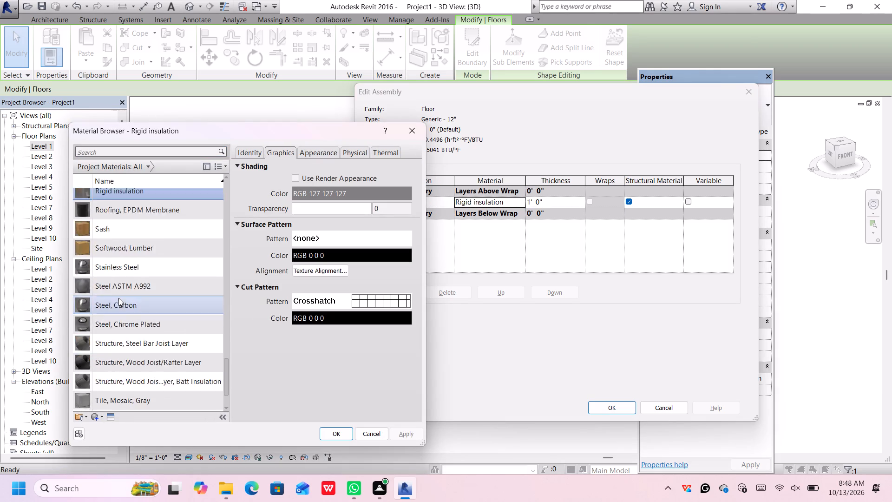
{"action": "scroll", "coordinate": [118, 298], "scroll_direction": "up", "scroll_amount": 3}
{"action": "double_click", "coordinate": [132, 264]}
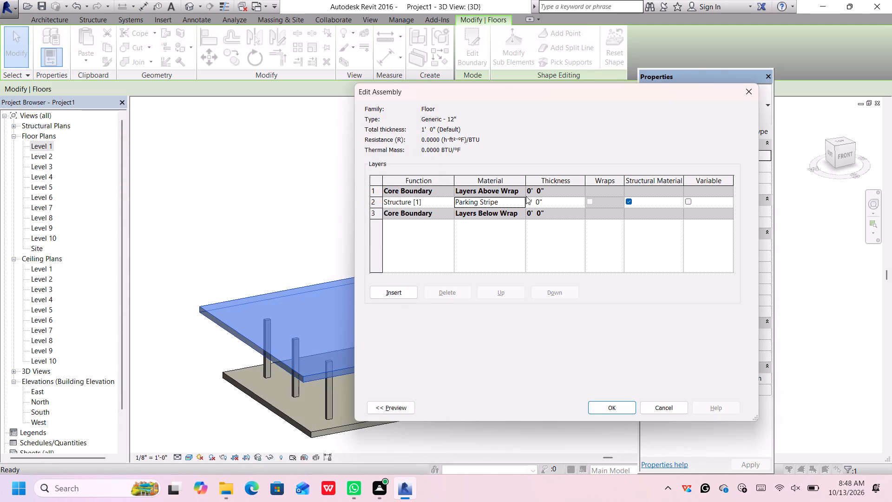
Set the Parking Stripe material's wall paint appearance color to white, RGB 255 255 255, and accept the floor assembly.
{"action": "left_click", "coordinate": [522, 198]}
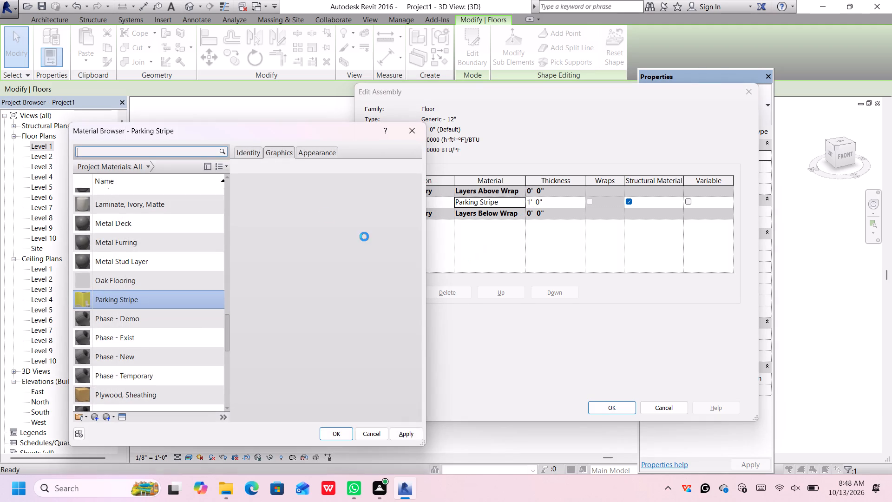
{"action": "left_click", "coordinate": [321, 157]}
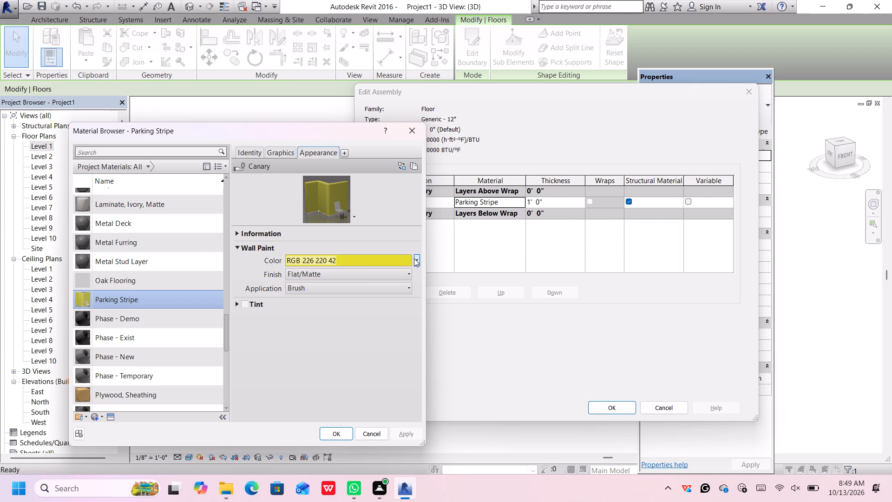
{"action": "left_click", "coordinate": [414, 259]}
{"action": "left_click", "coordinate": [410, 274]}
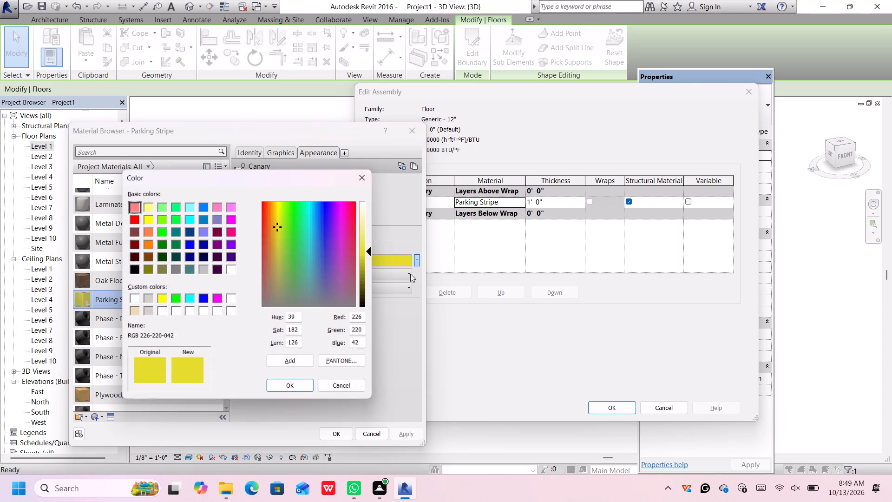
{"action": "left_click", "coordinate": [131, 299]}
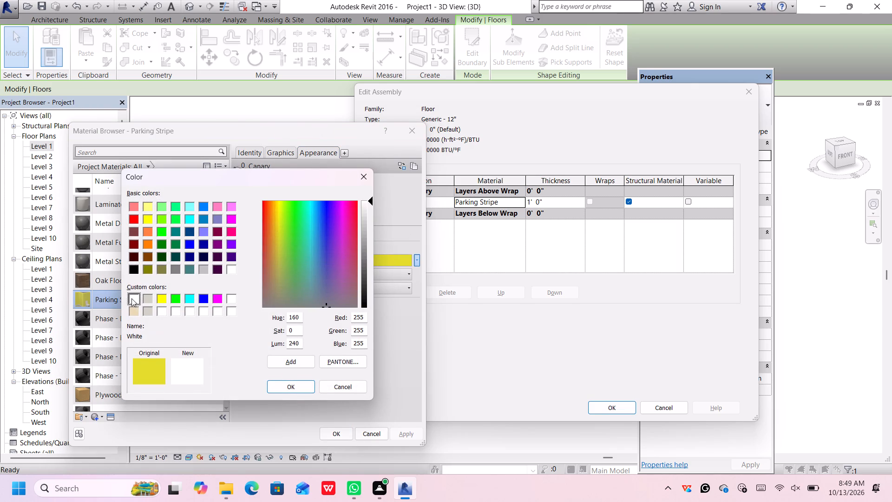
{"action": "left_click", "coordinate": [291, 386]}
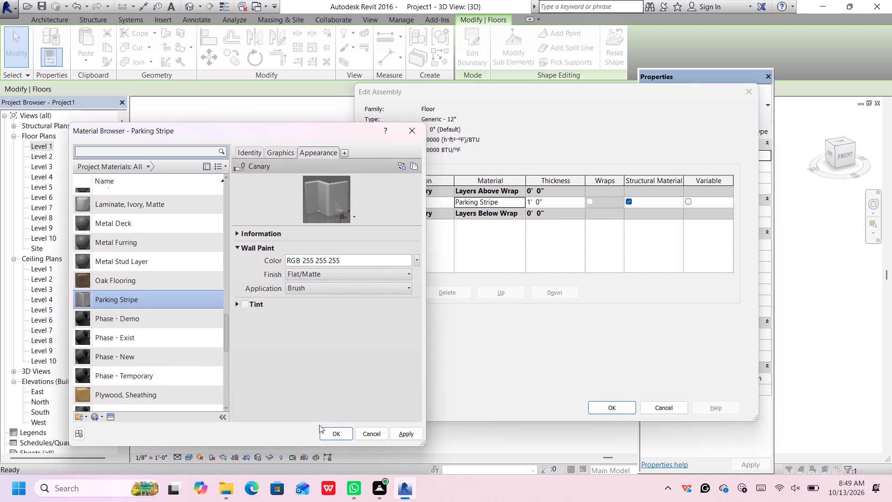
{"action": "left_click", "coordinate": [340, 436]}
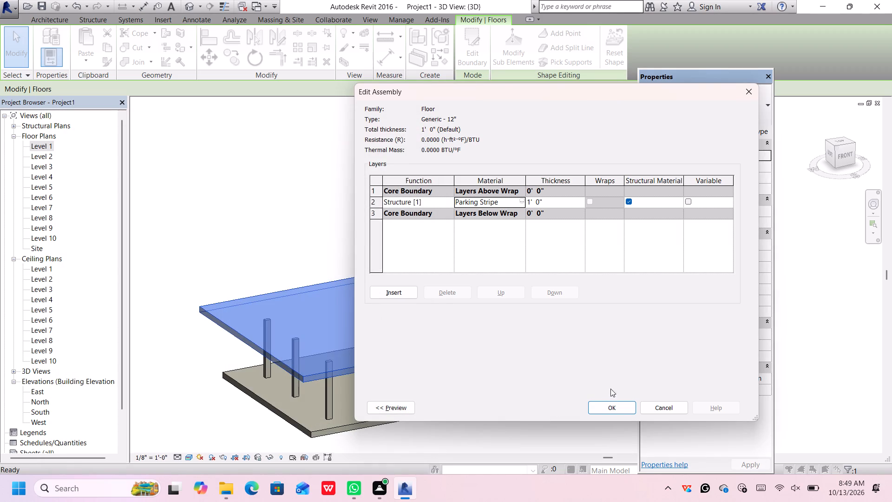
{"action": "left_click", "coordinate": [615, 405]}
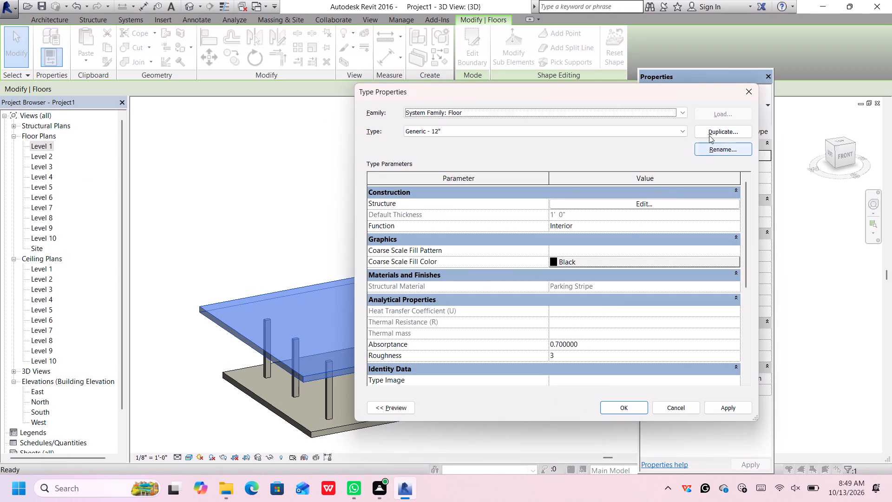
Duplicate the Level 2 slab's floor type as Generic - 12" 2 and apply it to the slab.
{"action": "left_click", "coordinate": [709, 134]}
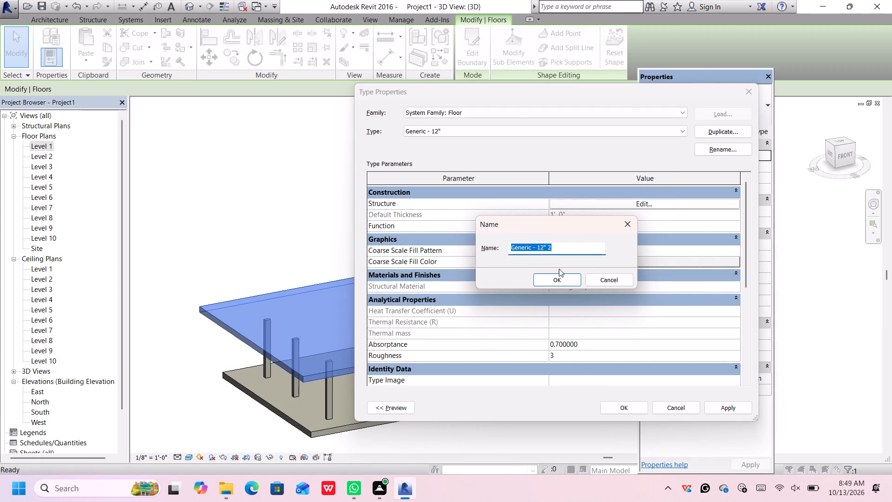
{"action": "left_click", "coordinate": [559, 277]}
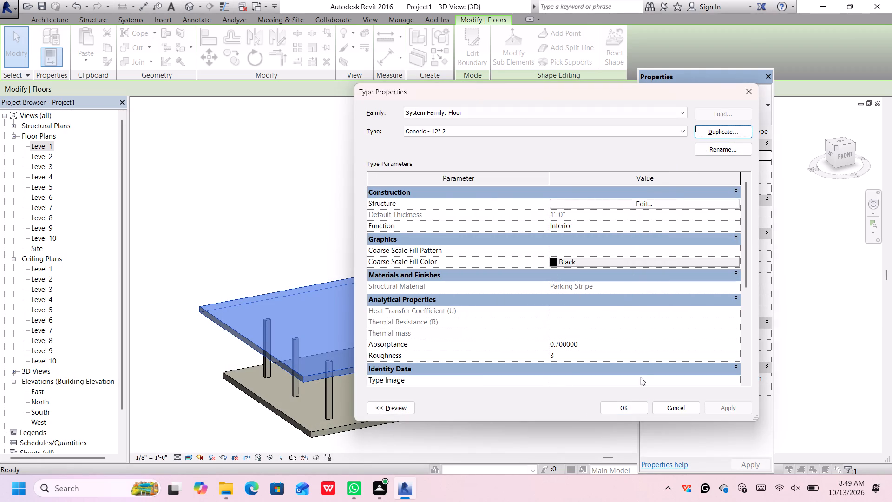
{"action": "left_click", "coordinate": [632, 411]}
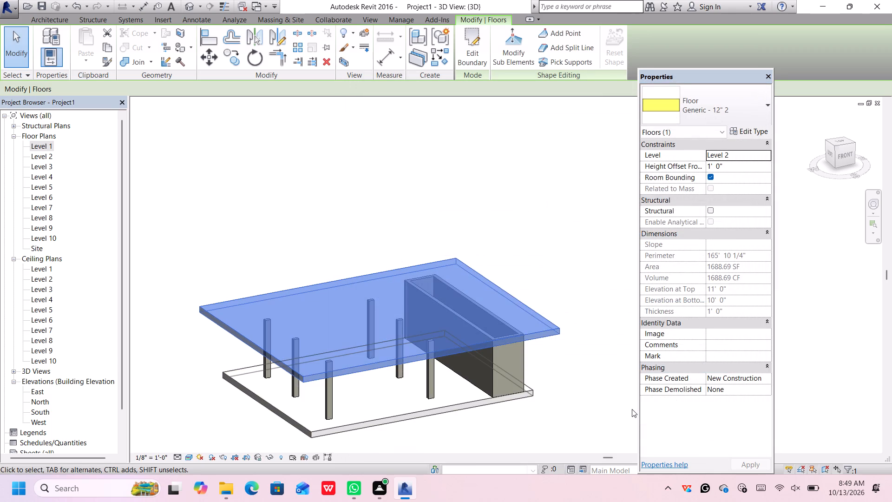
{"action": "left_click", "coordinate": [617, 392]}
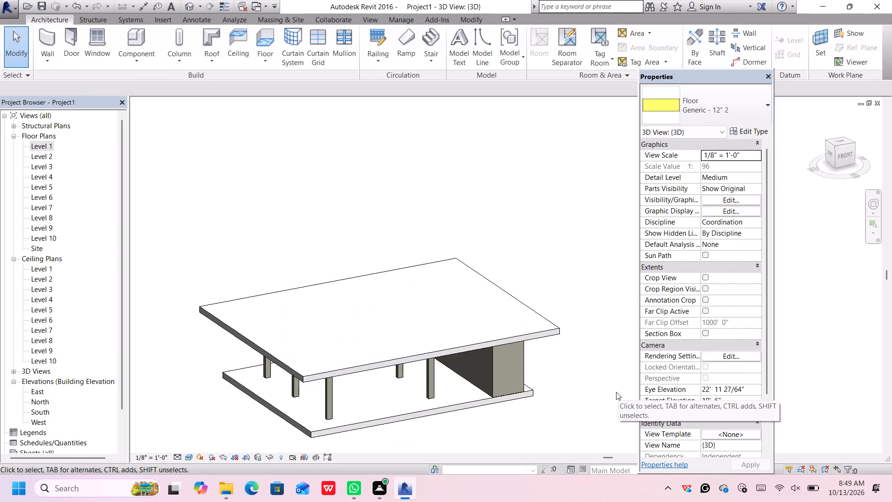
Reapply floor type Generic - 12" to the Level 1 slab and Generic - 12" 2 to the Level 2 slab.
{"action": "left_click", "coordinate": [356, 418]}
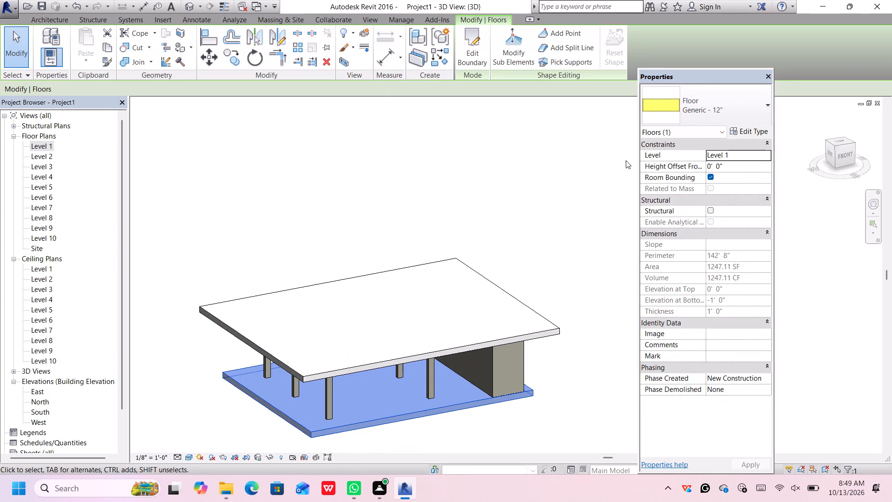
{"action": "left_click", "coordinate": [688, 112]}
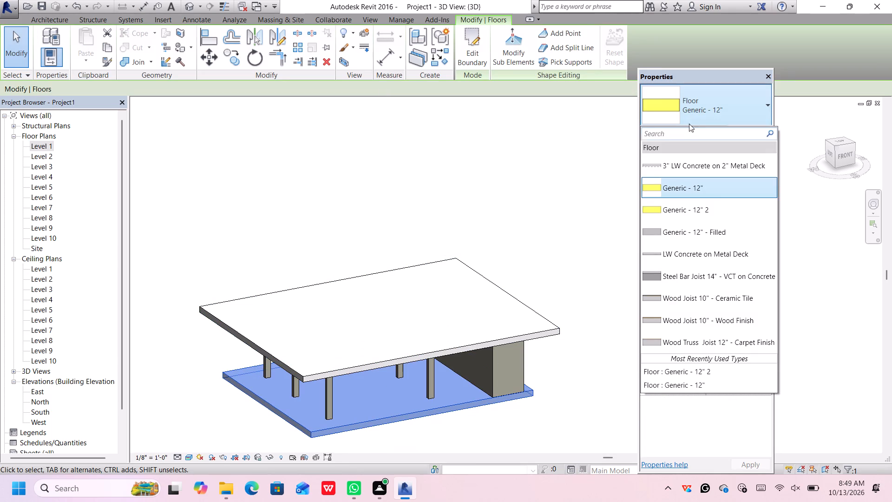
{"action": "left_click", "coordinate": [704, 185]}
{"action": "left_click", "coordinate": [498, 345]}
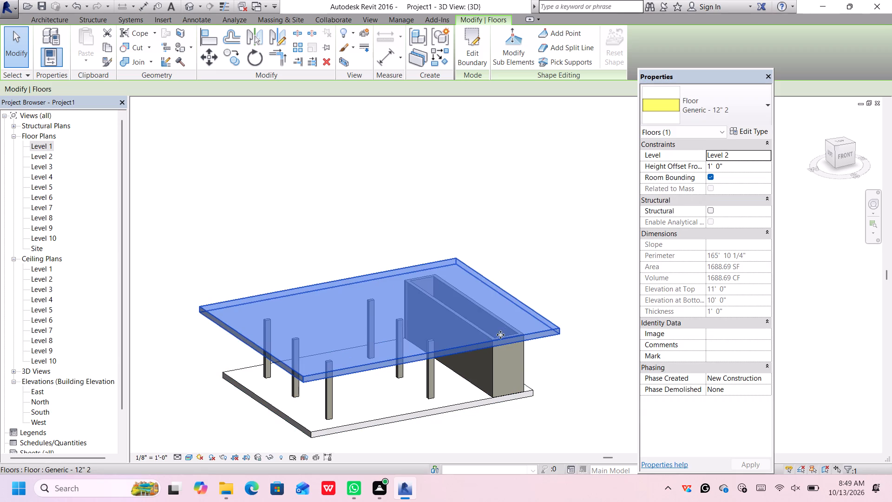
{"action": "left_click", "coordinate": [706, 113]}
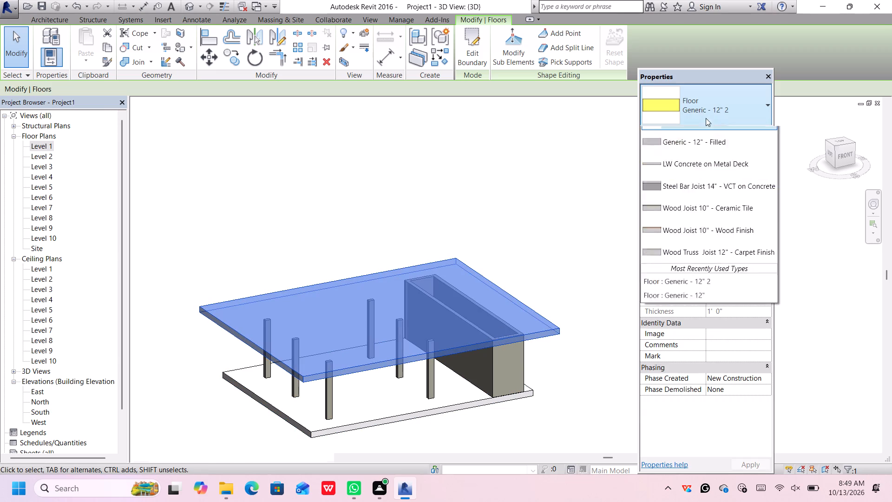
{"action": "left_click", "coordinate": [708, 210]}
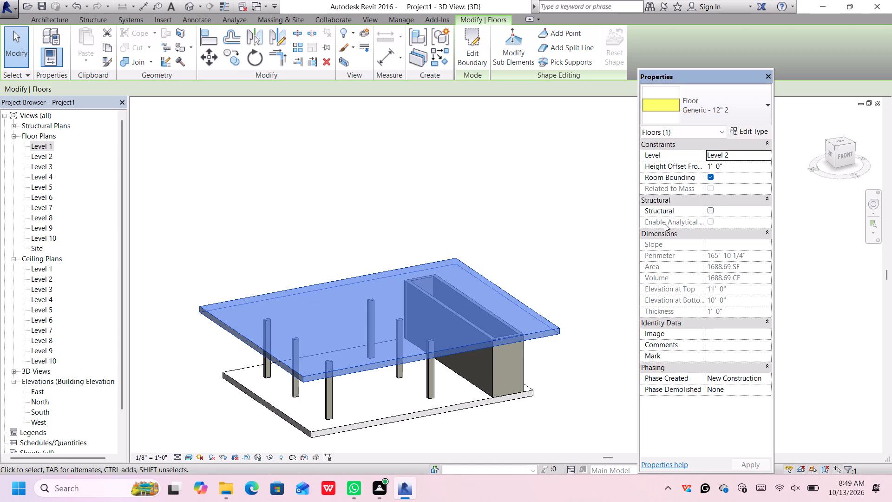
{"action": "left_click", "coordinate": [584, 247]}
Duplicate the Level 1 slab's floor type as Generic - 12" 3.
{"action": "left_click", "coordinate": [415, 412]}
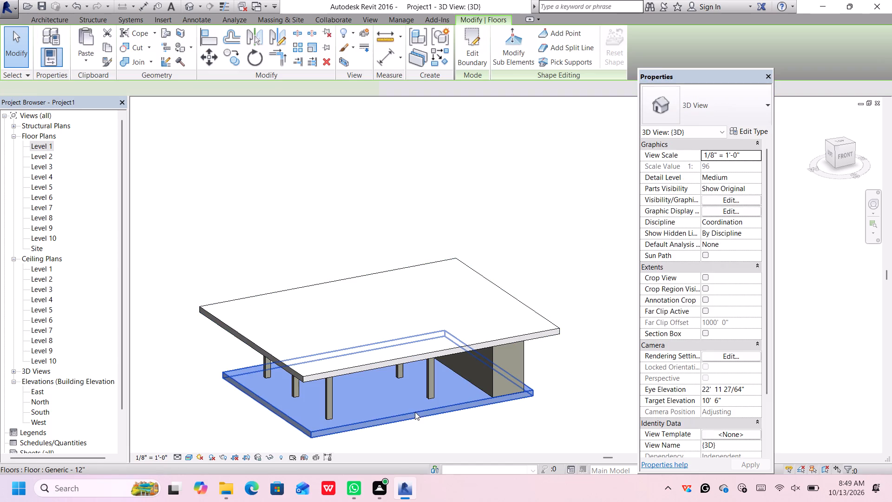
{"action": "left_click", "coordinate": [751, 130]}
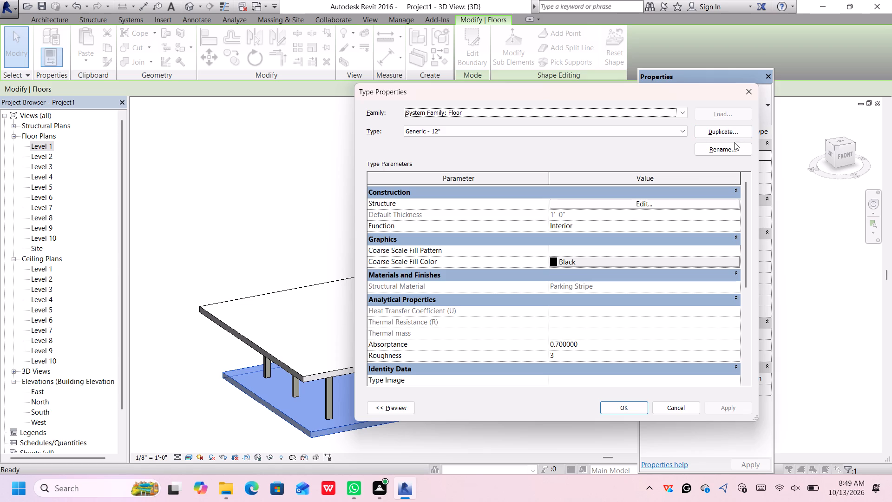
{"action": "left_click", "coordinate": [649, 201]}
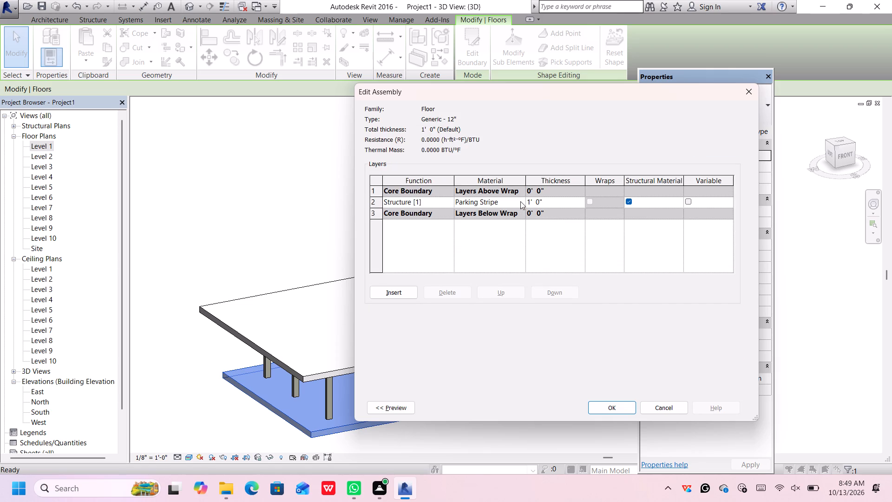
{"action": "left_click", "coordinate": [621, 411]}
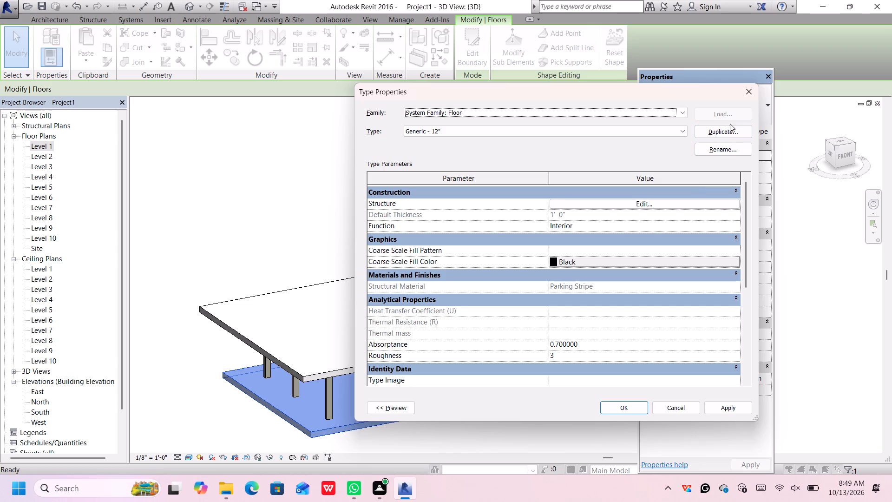
{"action": "left_click", "coordinate": [728, 128]}
{"action": "left_click", "coordinate": [565, 277]}
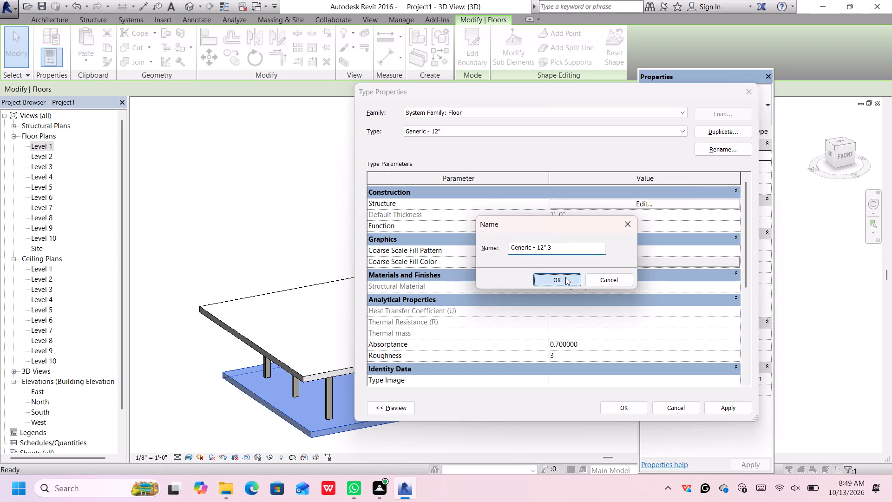
Set the structural layer material of floor type Generic - 12" 3 to Rigid insulation and accept the type changes.
{"action": "left_click", "coordinate": [619, 200]}
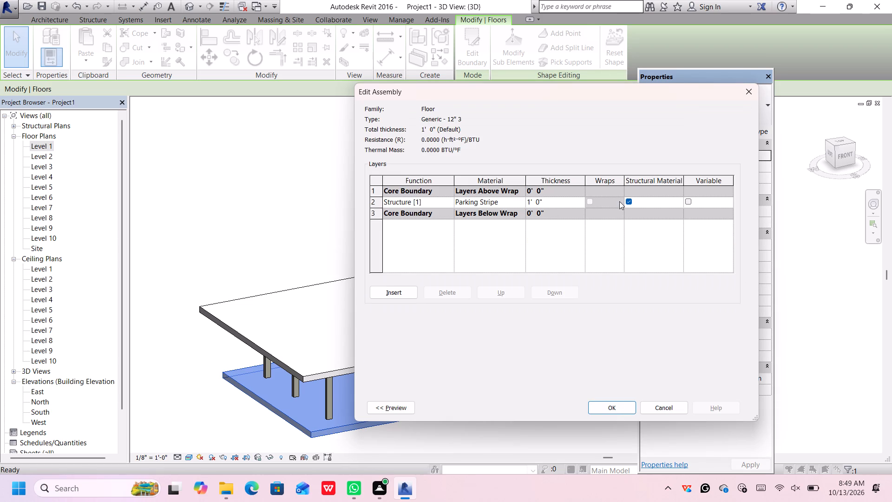
{"action": "left_click", "coordinate": [521, 201]}
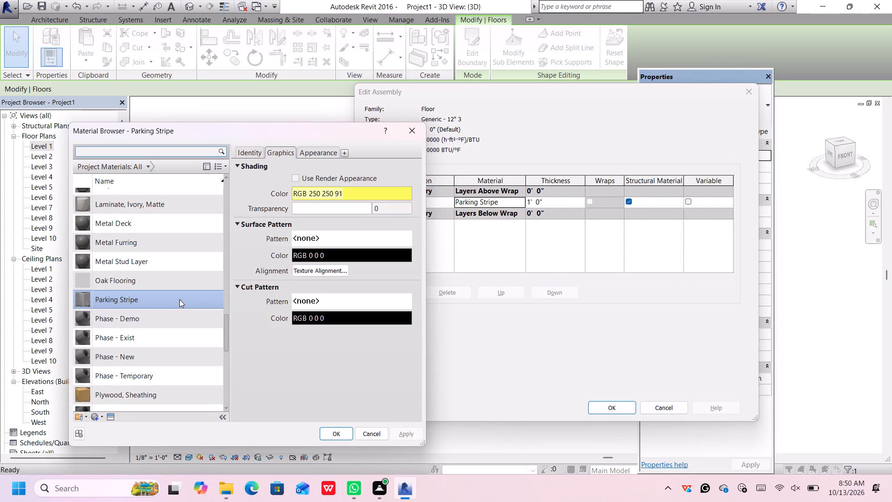
{"action": "left_click", "coordinate": [179, 299]}
{"action": "left_click", "coordinate": [179, 299]}
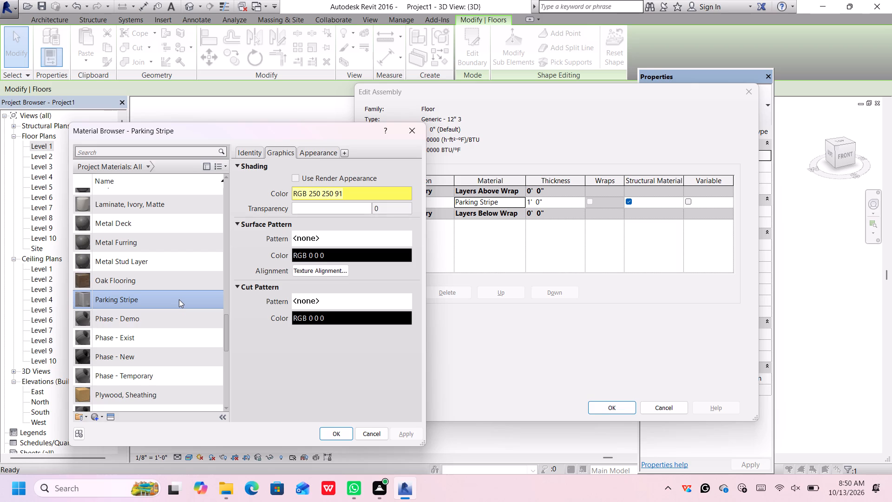
{"action": "scroll", "coordinate": [179, 299], "scroll_direction": "down", "scroll_amount": 3}
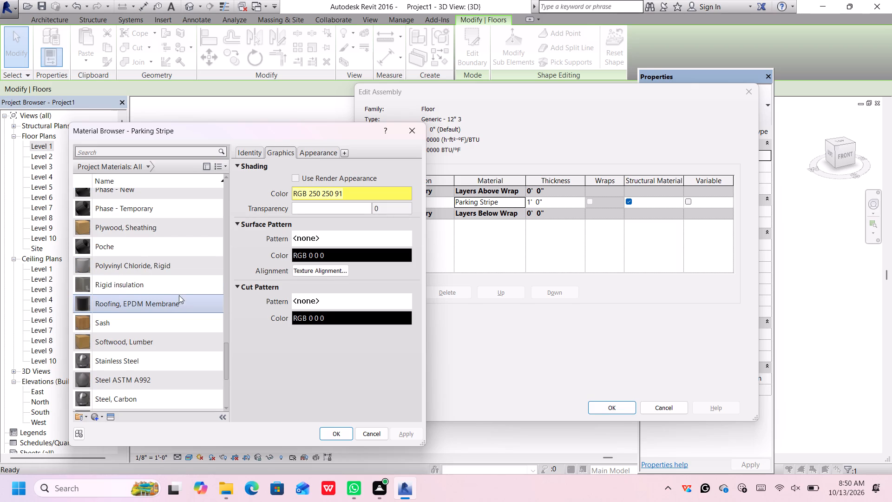
{"action": "double_click", "coordinate": [186, 279]}
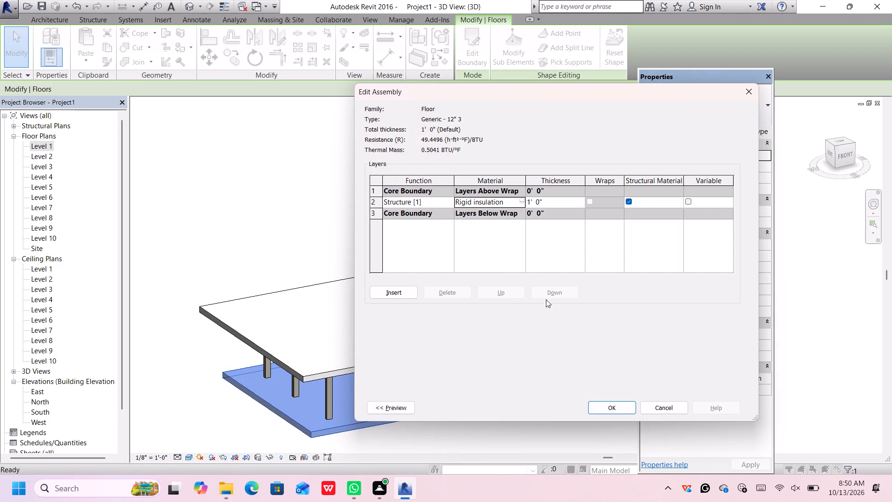
{"action": "left_click", "coordinate": [610, 405]}
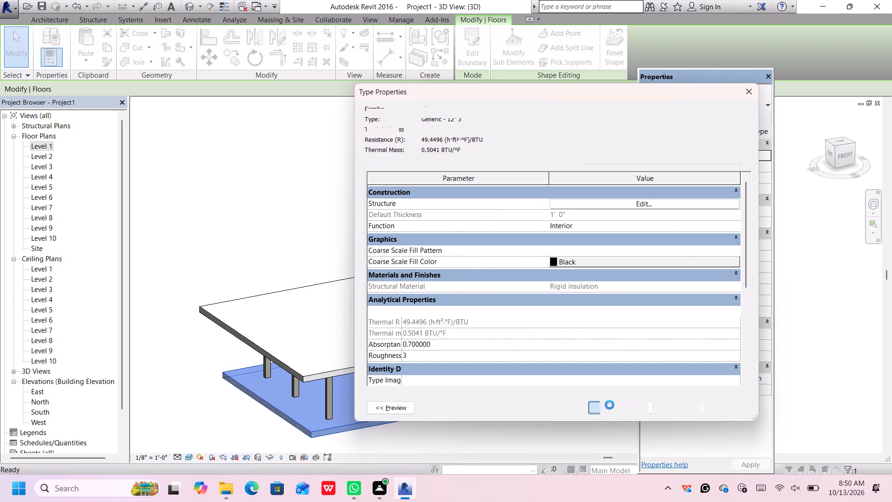
{"action": "left_click", "coordinate": [610, 404]}
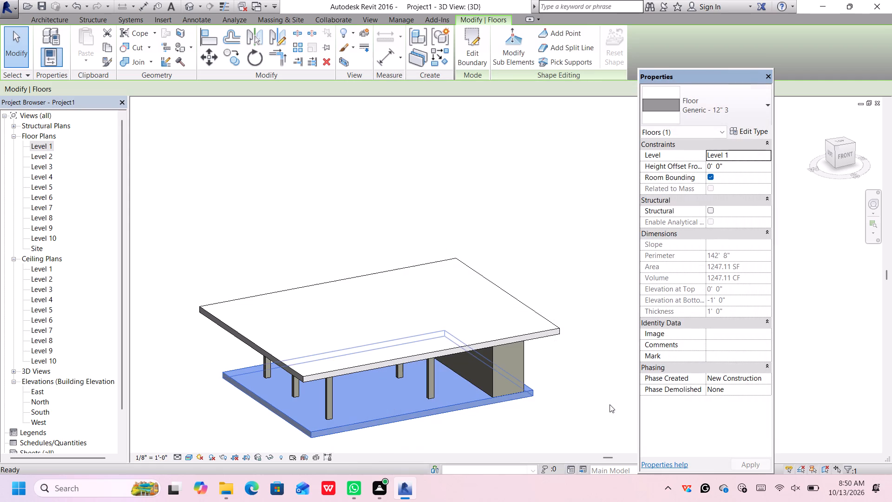
{"action": "left_click", "coordinate": [609, 389]}
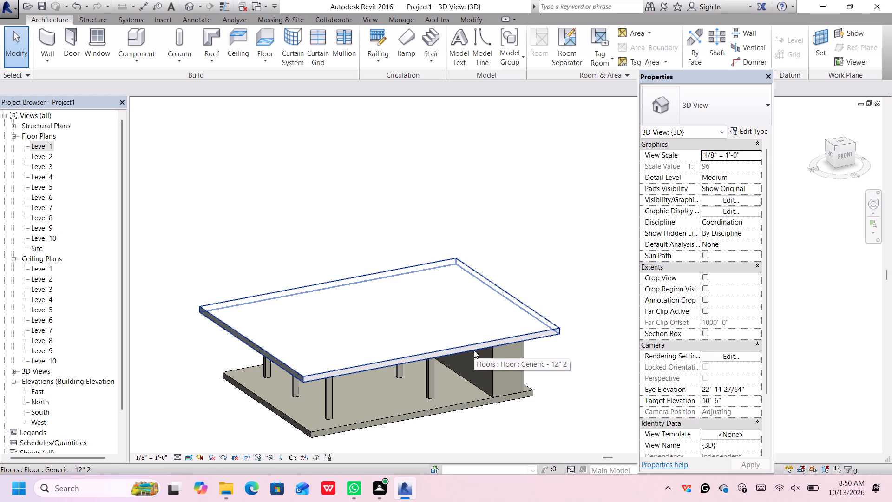
Switch the 3D view to the top orientation, centre the slab and start the Wall tool.
{"action": "scroll", "coordinate": [474, 350], "scroll_direction": "up", "scroll_amount": 3}
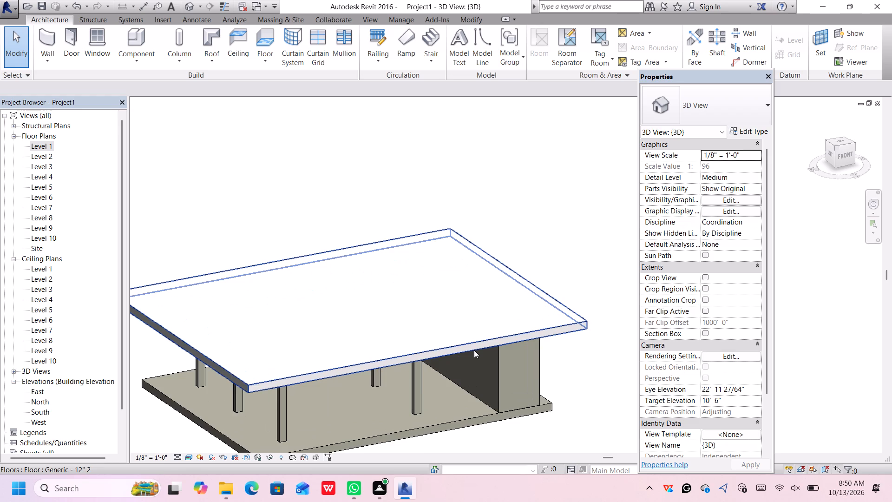
{"action": "scroll", "coordinate": [474, 350], "scroll_direction": "down", "scroll_amount": 4}
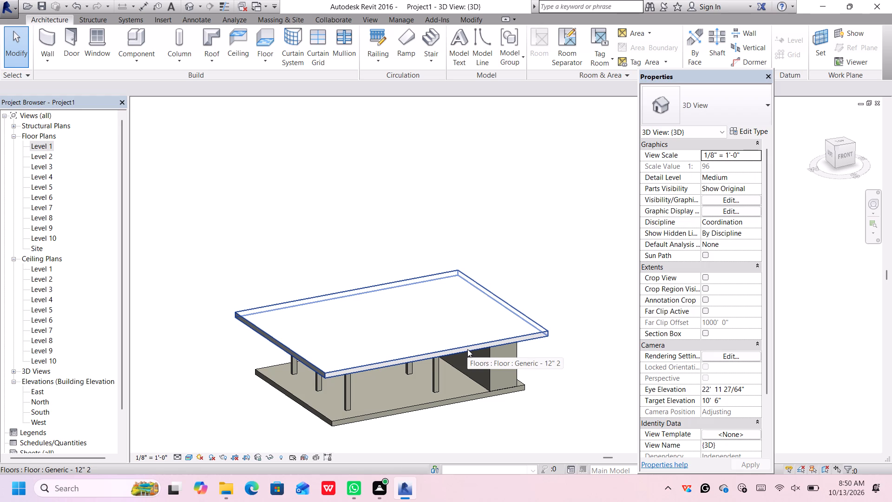
{"action": "left_click", "coordinate": [839, 142]}
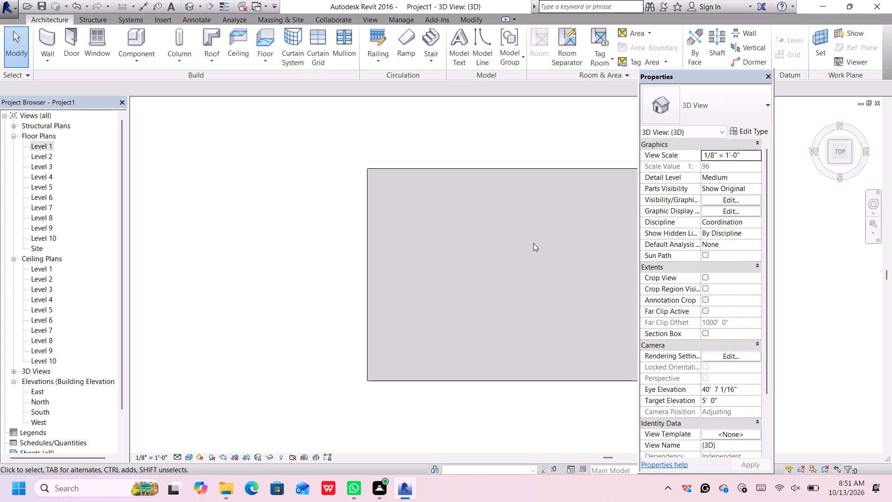
{"action": "middle_click_drag", "start_coordinate": [519, 244], "coordinate": [429, 262]}
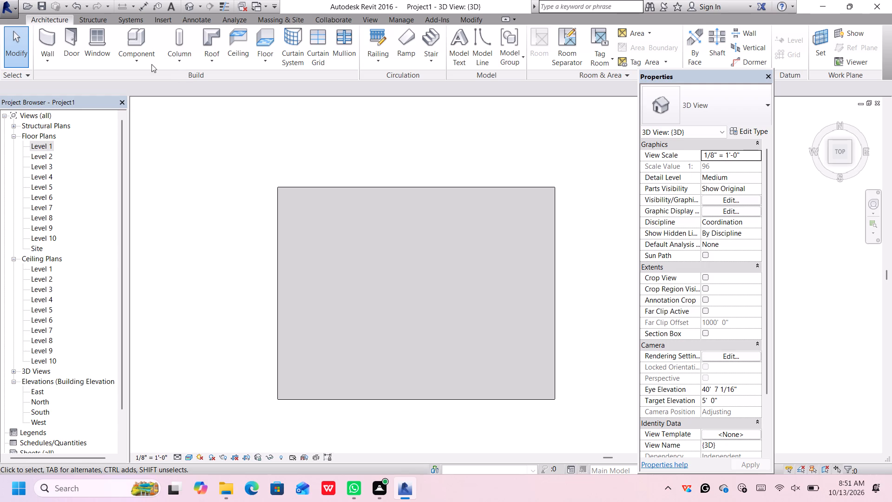
{"action": "left_click", "coordinate": [37, 40]}
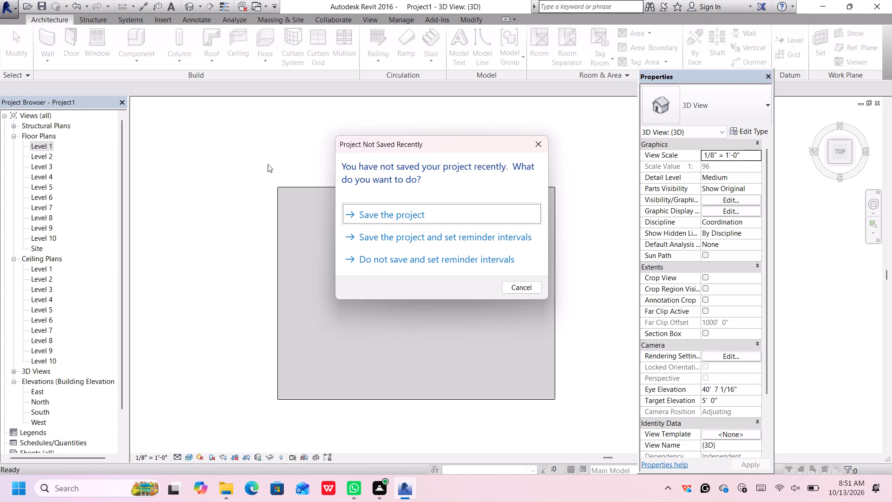
Start saving the project and browse from the Desktop to the civil dwg 2 folder inside synbiosis solutions.
{"action": "left_click", "coordinate": [425, 215]}
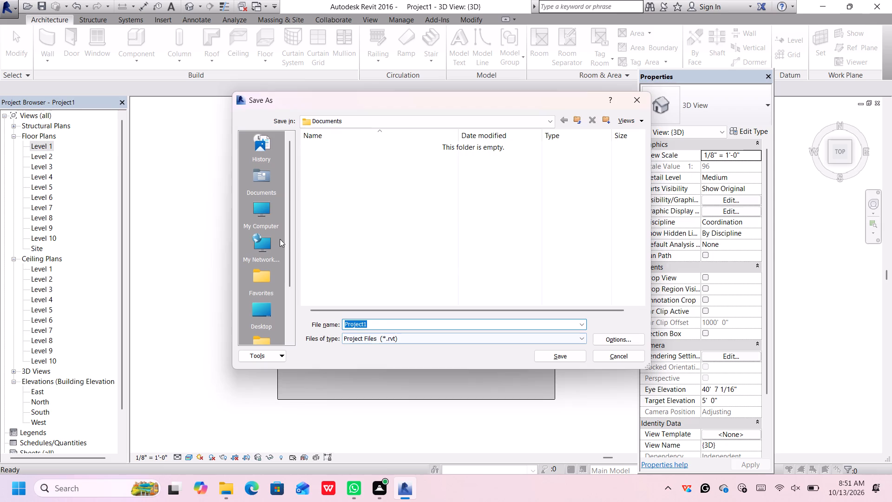
{"action": "left_click", "coordinate": [257, 213]}
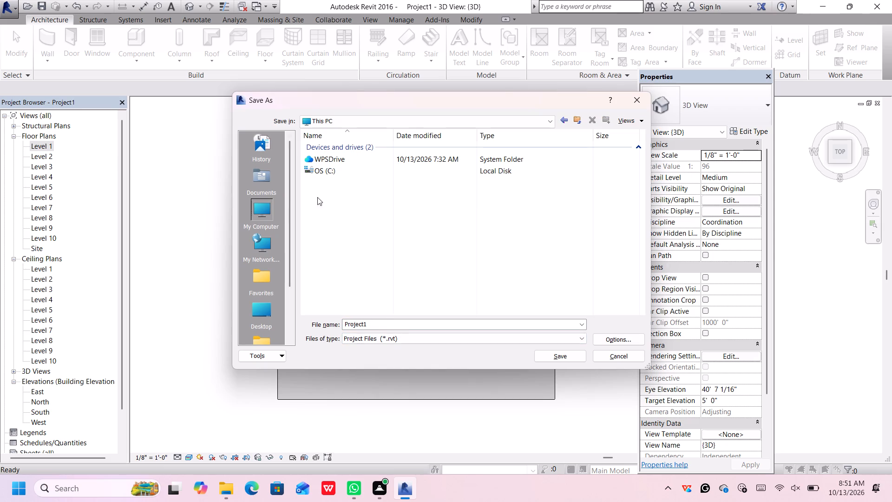
{"action": "double_click", "coordinate": [264, 310]}
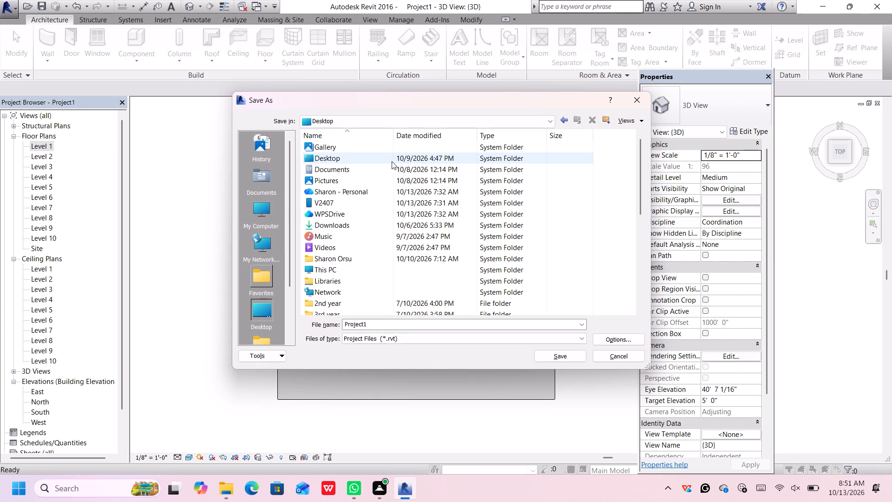
{"action": "double_click", "coordinate": [392, 161]}
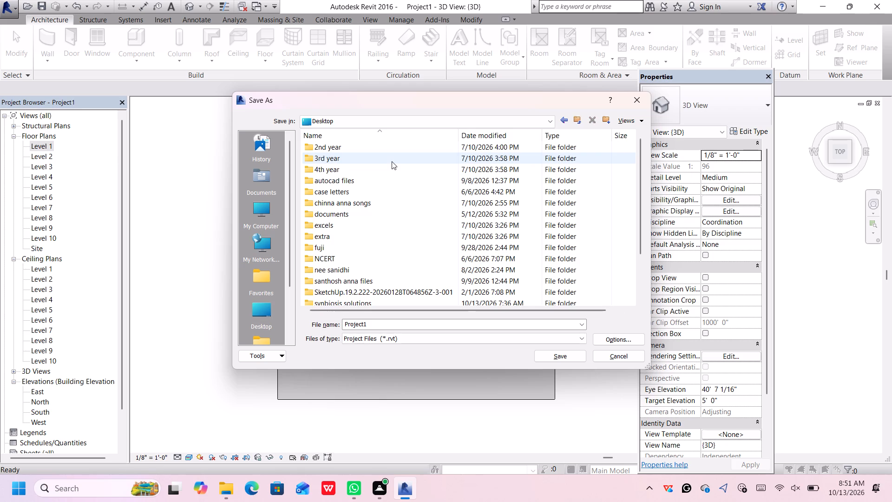
{"action": "left_click", "coordinate": [404, 324]}
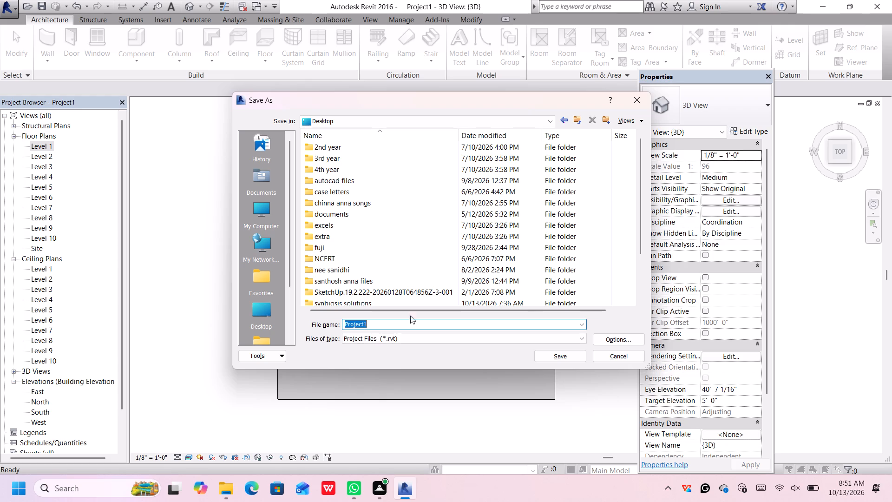
{"action": "scroll", "coordinate": [417, 296], "scroll_direction": "down", "scroll_amount": 1}
{"action": "double_click", "coordinate": [429, 269]}
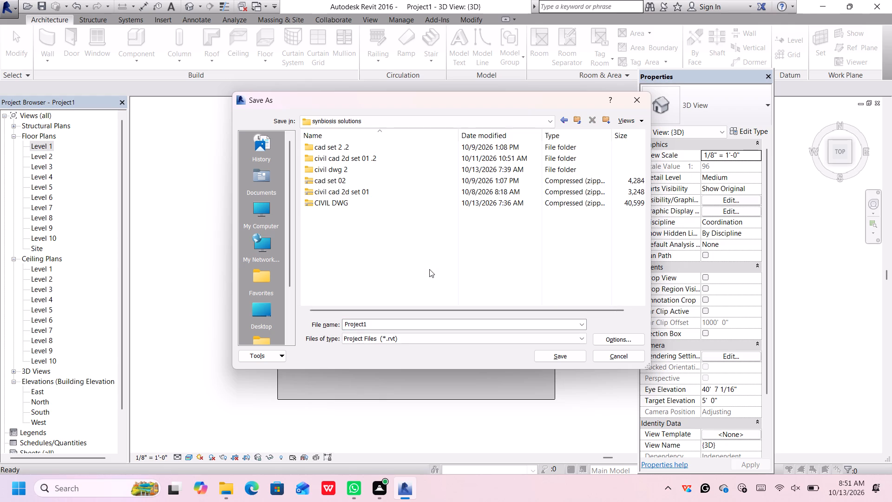
{"action": "left_click", "coordinate": [466, 162]}
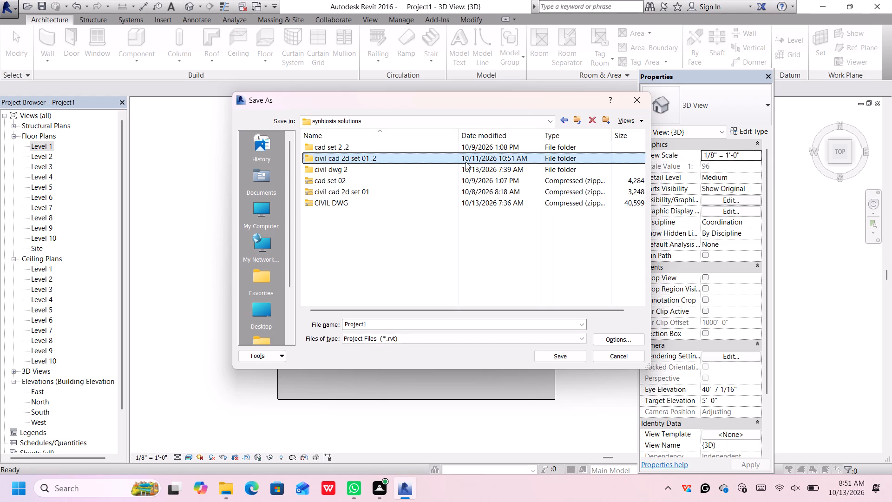
{"action": "left_click", "coordinate": [447, 174]}
{"action": "double_click", "coordinate": [447, 174]}
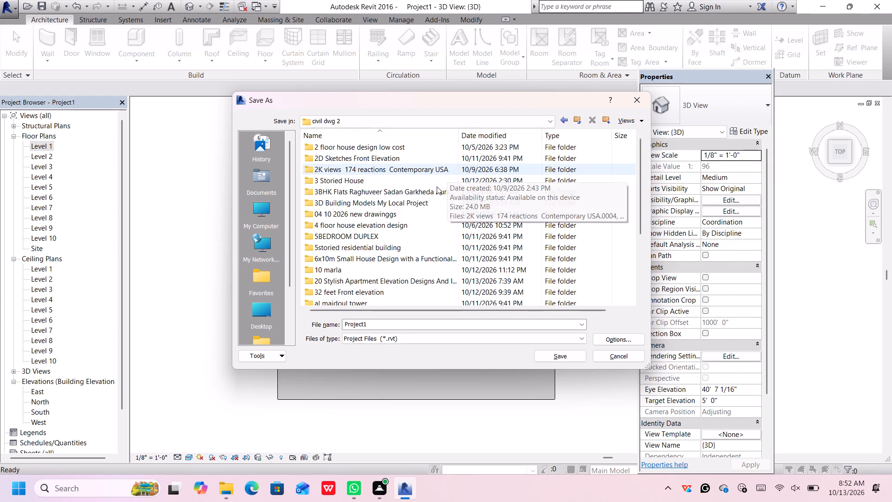
Save the project as 20 Stylish Apartment Elevation Designs And Ideas 2024 in the folder of the same name.
{"action": "left_click", "coordinate": [403, 283]}
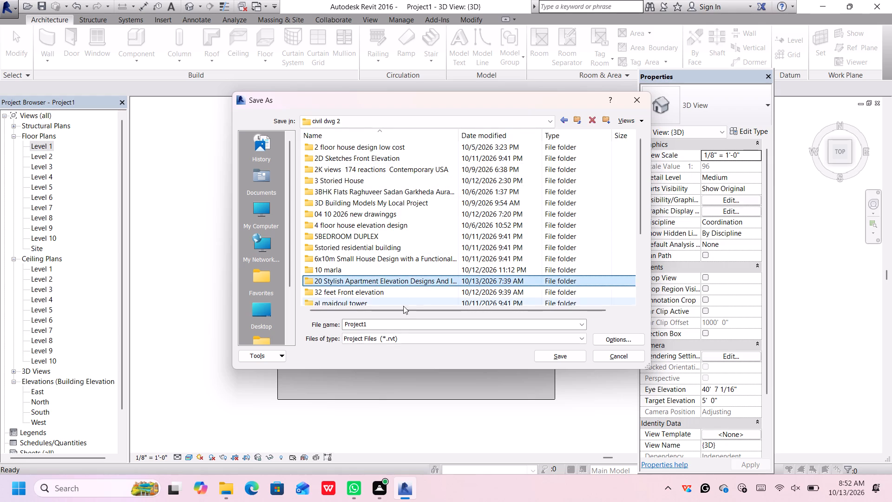
{"action": "left_click", "coordinate": [400, 324]}
{"action": "key", "text": "BackSpace"}
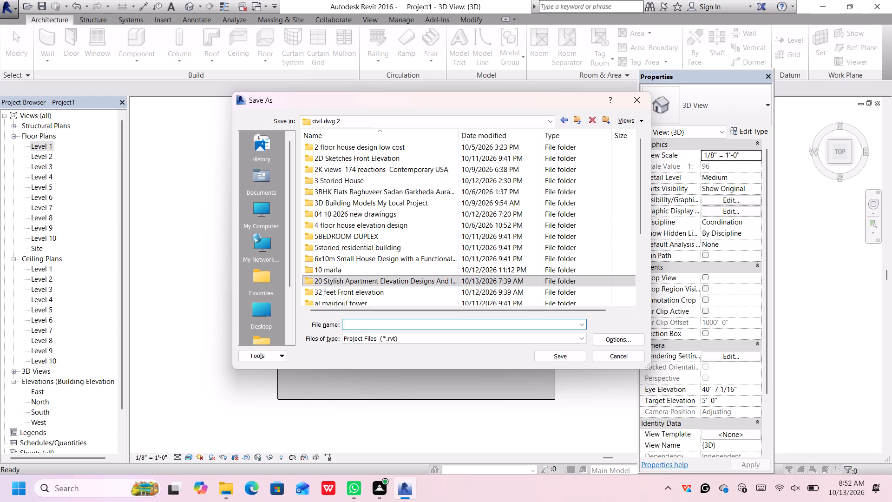
{"action": "key", "text": "2"}
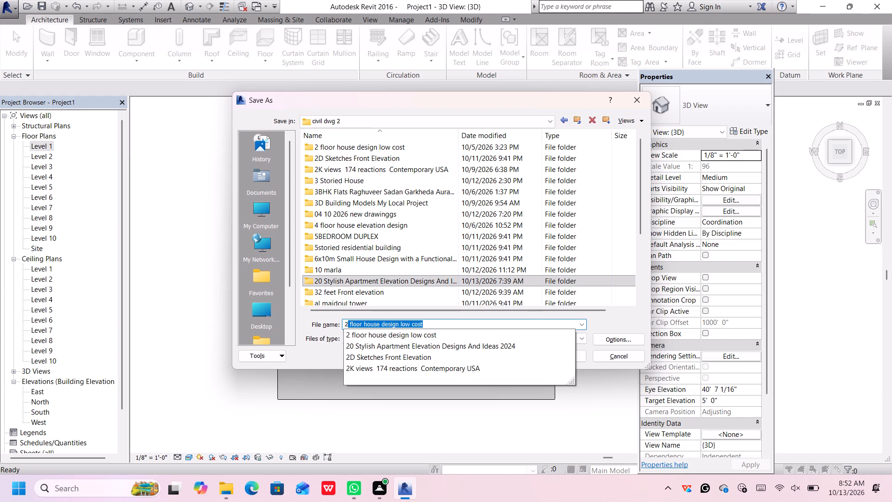
{"action": "key", "text": "0"}
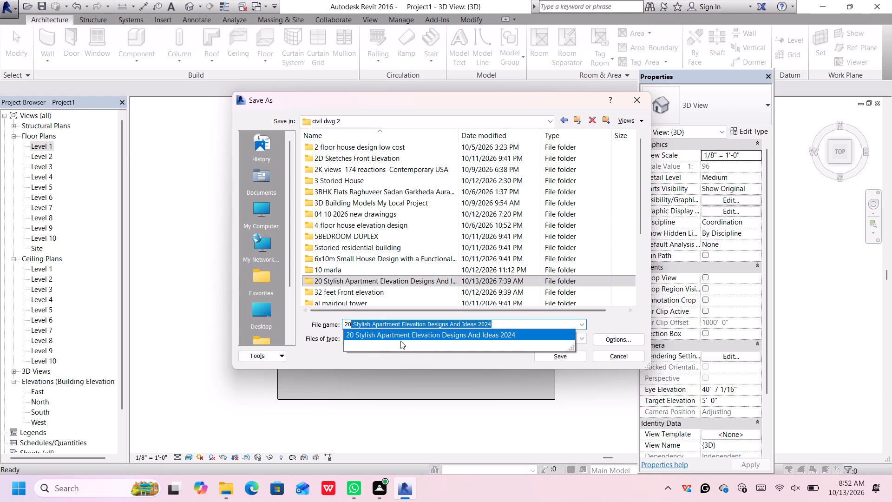
{"action": "left_click", "coordinate": [401, 337]}
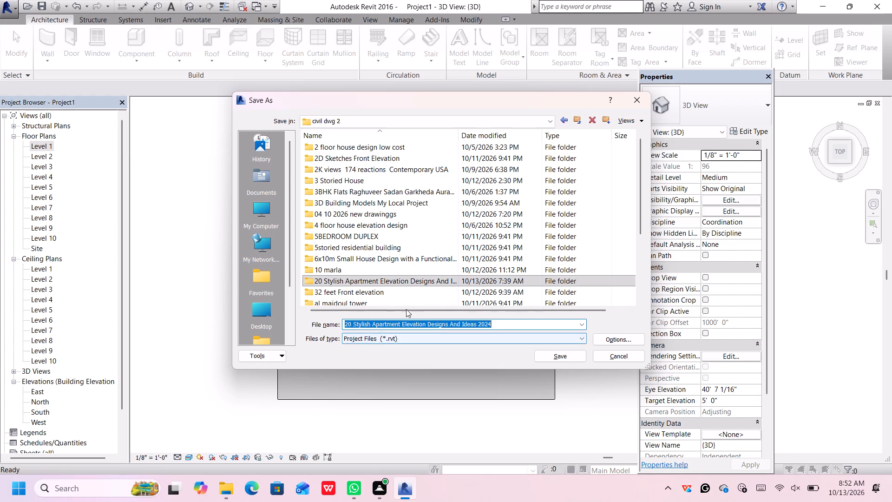
{"action": "double_click", "coordinate": [419, 282]}
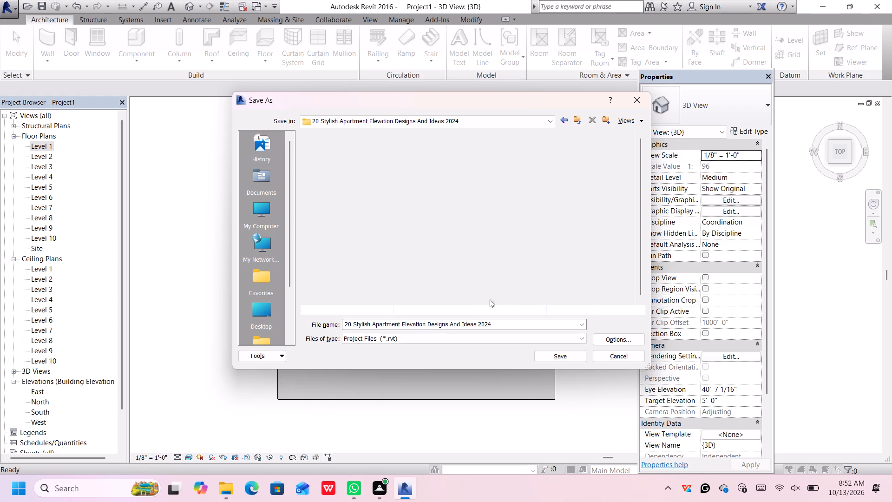
{"action": "left_click", "coordinate": [542, 355]}
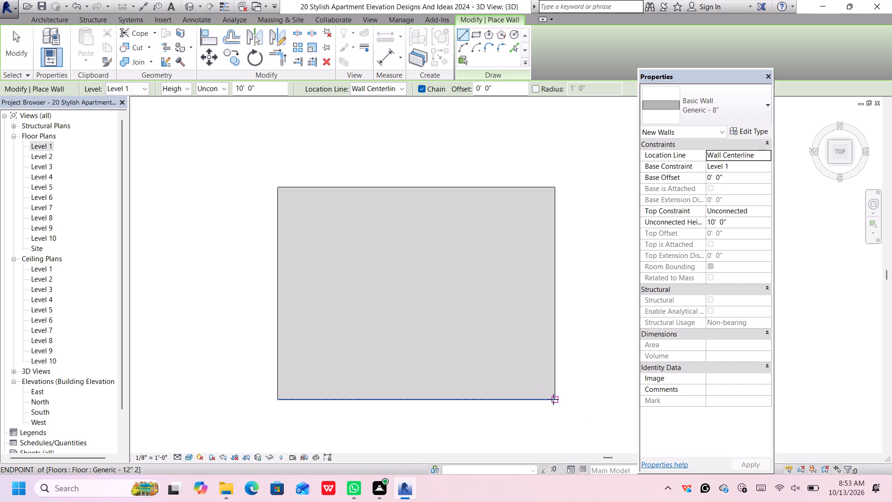
Draw a Generic - 8" wall about 7' 6" long along the slab's south edge, starting at the southeast corner.
{"action": "left_click", "coordinate": [553, 399]}
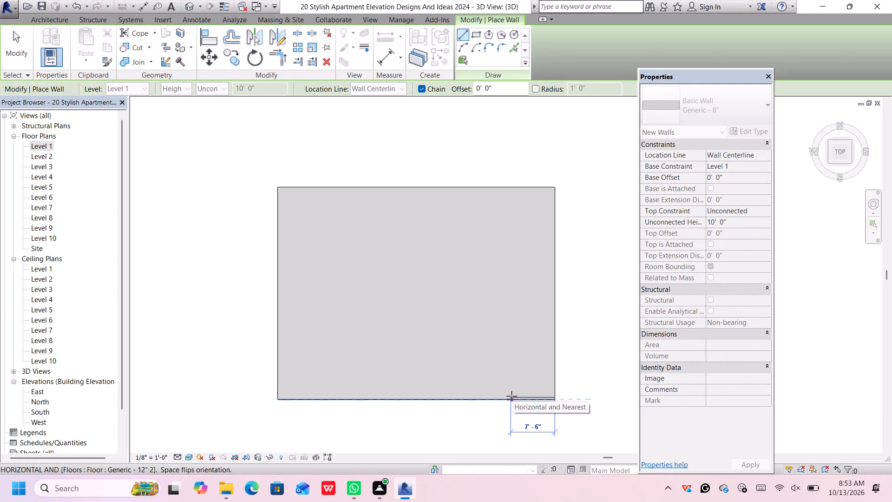
{"action": "left_click", "coordinate": [509, 397]}
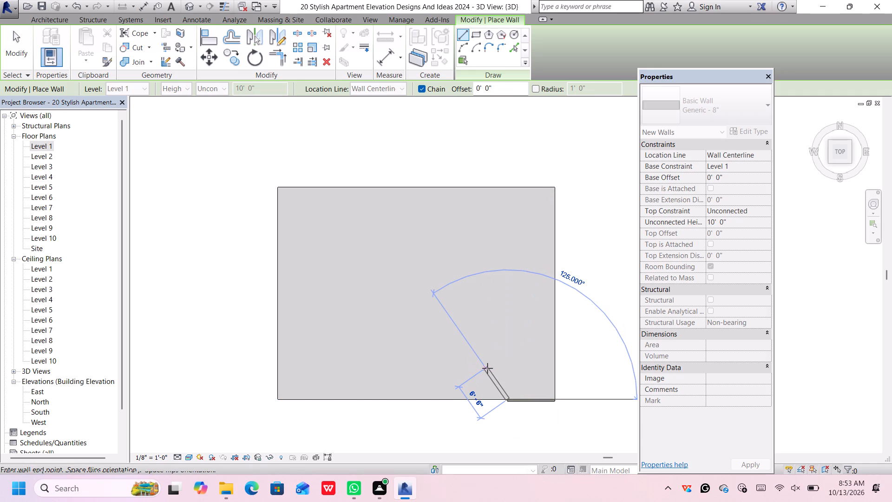
{"action": "key", "text": "Escape"}
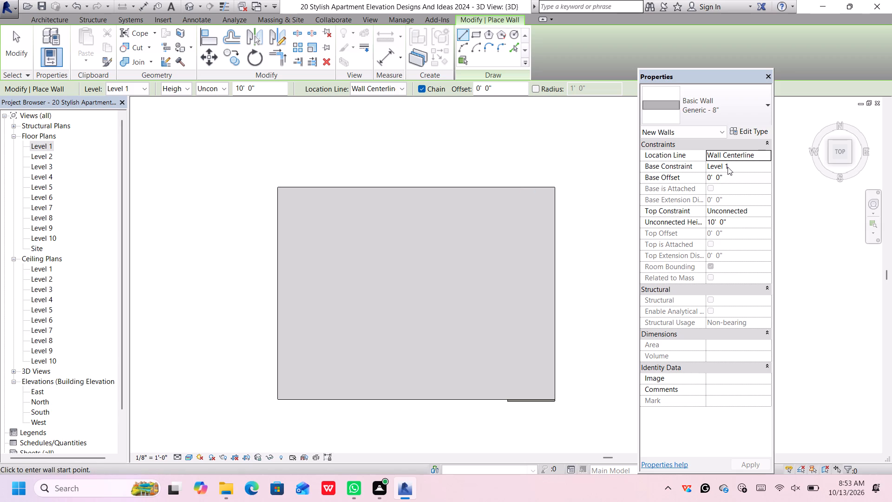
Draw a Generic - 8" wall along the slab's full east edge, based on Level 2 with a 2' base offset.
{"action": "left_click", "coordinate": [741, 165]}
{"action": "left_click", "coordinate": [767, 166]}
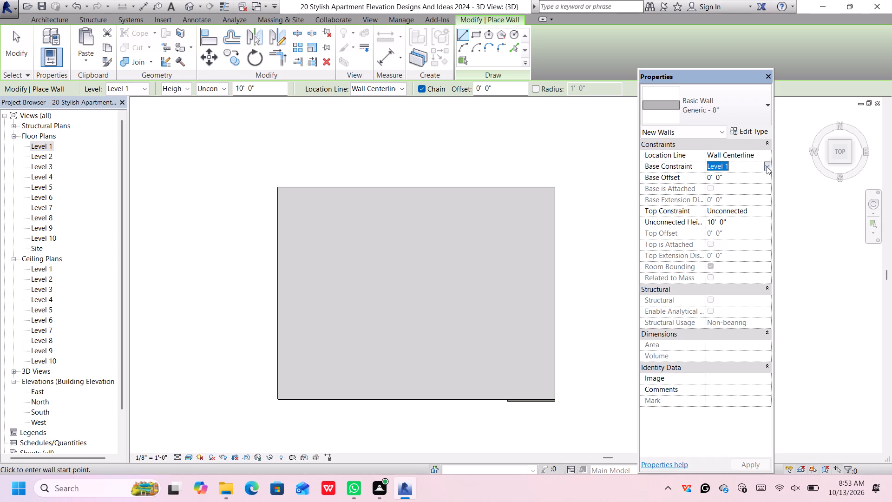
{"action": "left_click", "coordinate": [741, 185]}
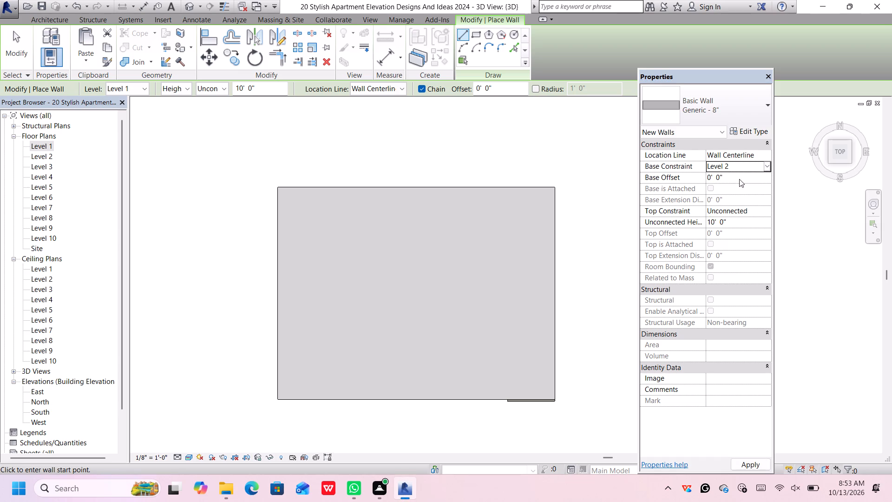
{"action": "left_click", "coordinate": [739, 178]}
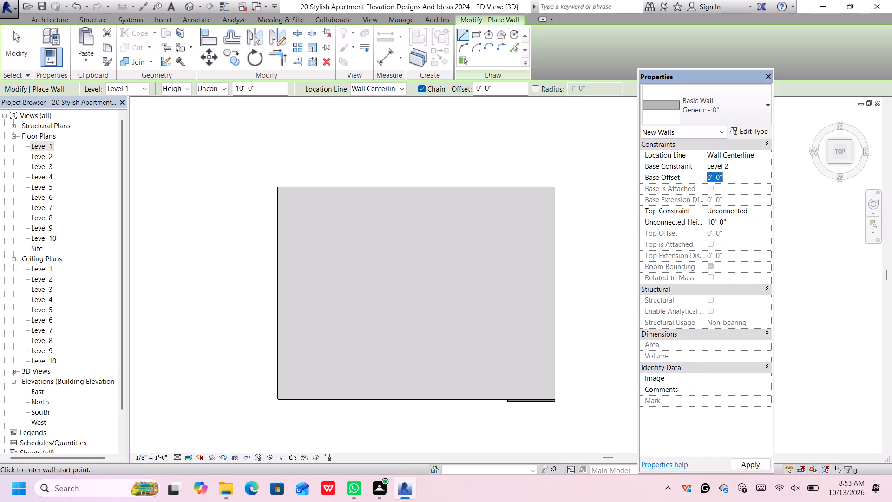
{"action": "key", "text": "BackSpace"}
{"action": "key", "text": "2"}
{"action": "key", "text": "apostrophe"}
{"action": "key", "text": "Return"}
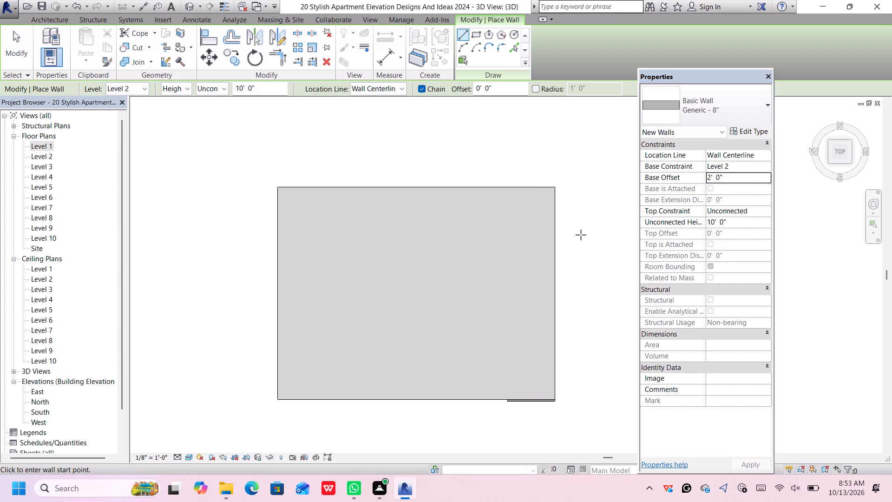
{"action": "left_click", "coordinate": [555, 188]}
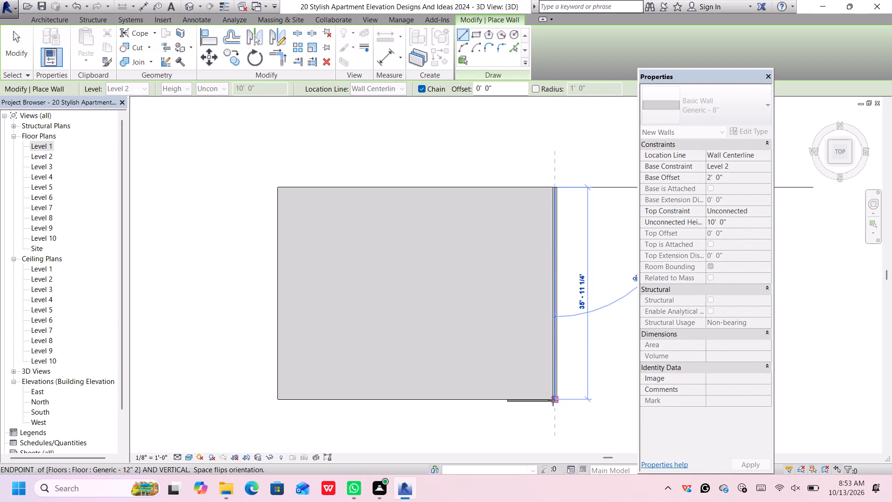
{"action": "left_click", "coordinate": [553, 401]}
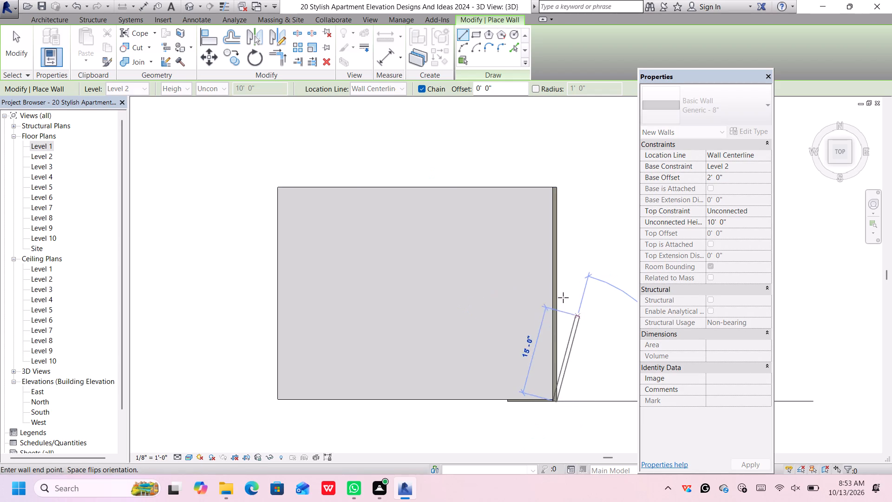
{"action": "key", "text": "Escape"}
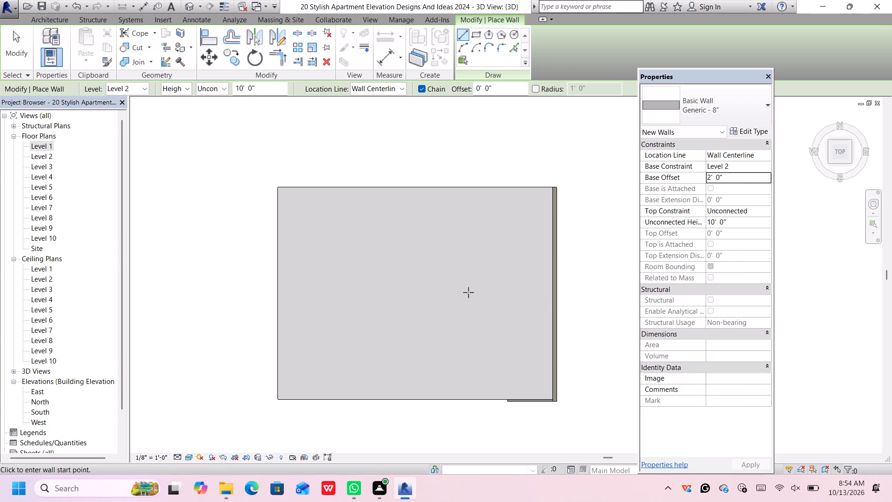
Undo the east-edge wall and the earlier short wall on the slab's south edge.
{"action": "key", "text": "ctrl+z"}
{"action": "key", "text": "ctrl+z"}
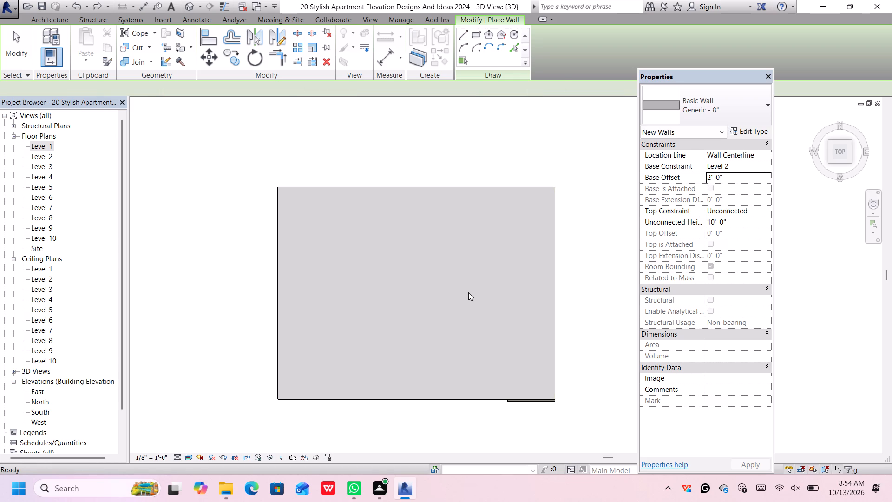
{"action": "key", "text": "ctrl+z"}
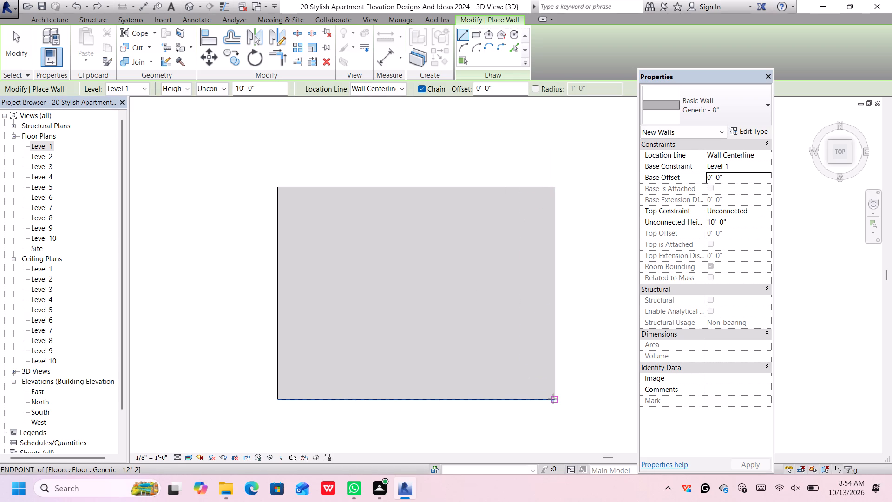
Draw a wall about 8' long westward along the slab's south edge from the southeast corner, based on Level 2 with a 2' base offset.
{"action": "left_click", "coordinate": [766, 164]}
{"action": "left_click", "coordinate": [750, 186]}
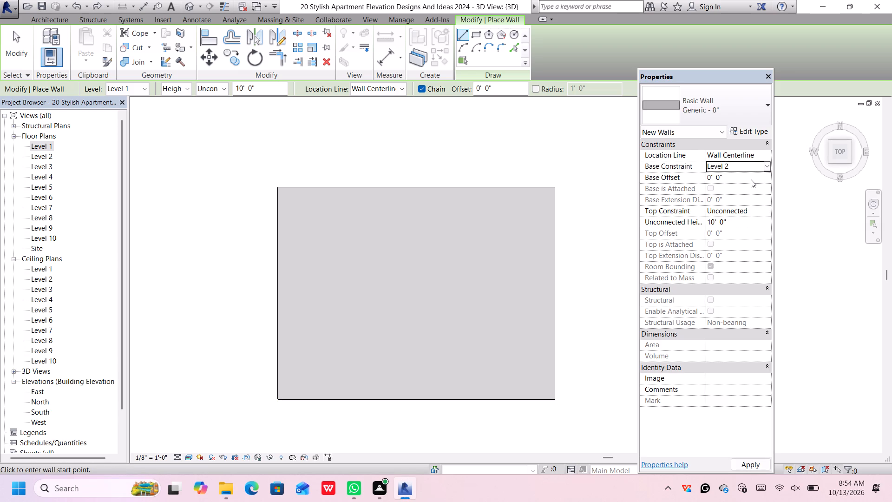
{"action": "left_click", "coordinate": [751, 179]}
{"action": "key", "text": "BackSpace"}
{"action": "type", "text": "2'"}
{"action": "key", "text": "Return"}
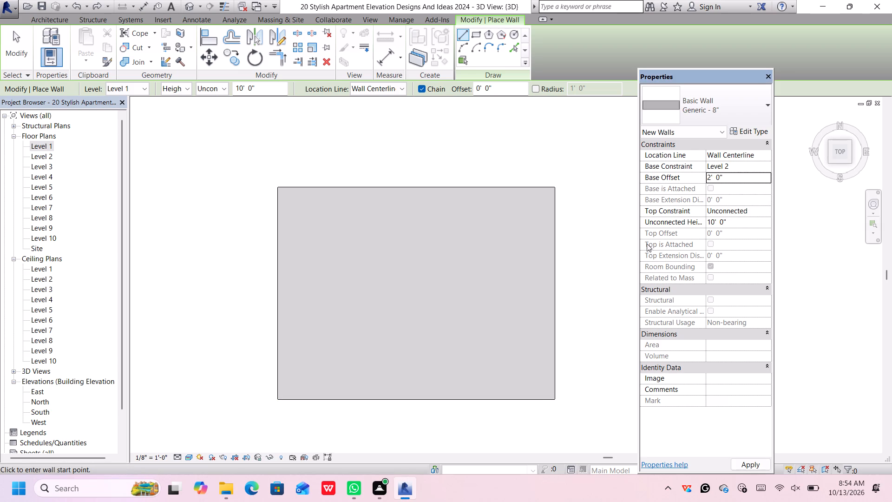
{"action": "left_click", "coordinate": [552, 398]}
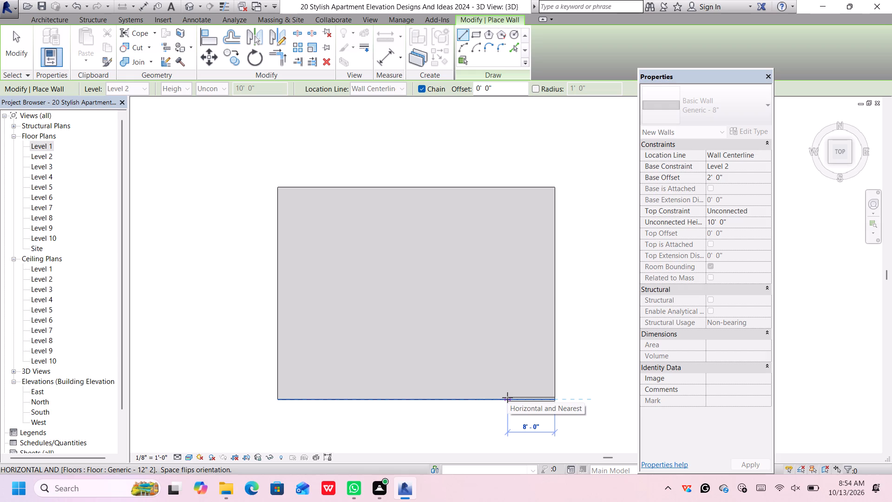
{"action": "left_click", "coordinate": [507, 397]}
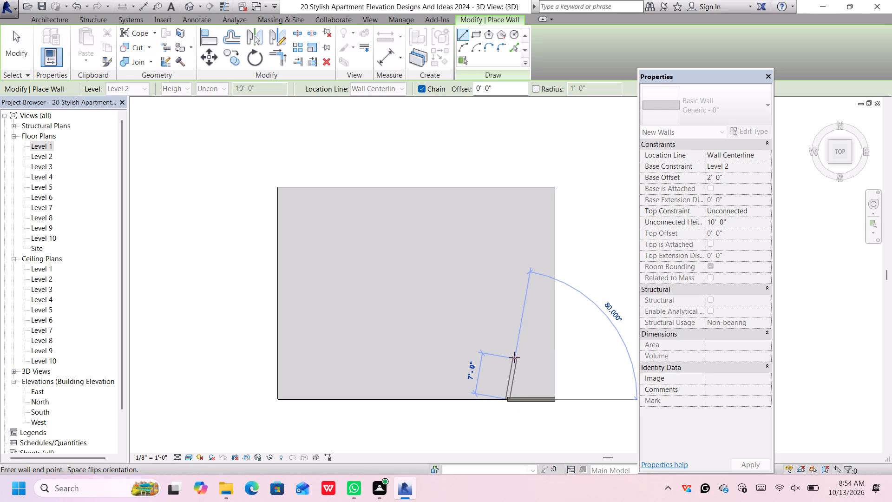
{"action": "key", "text": "Escape"}
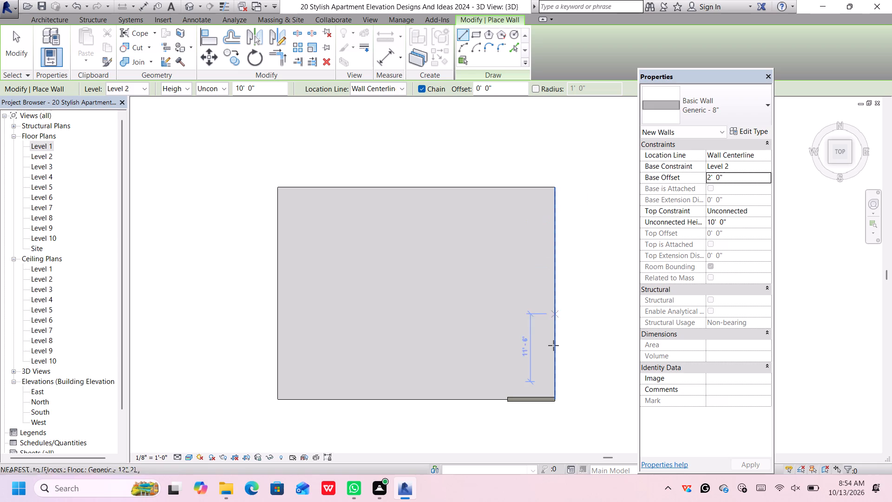
Draw chained walls from the southeast corner along the full east and north edges, ending about 8' down the west edge.
{"action": "left_click", "coordinate": [552, 399]}
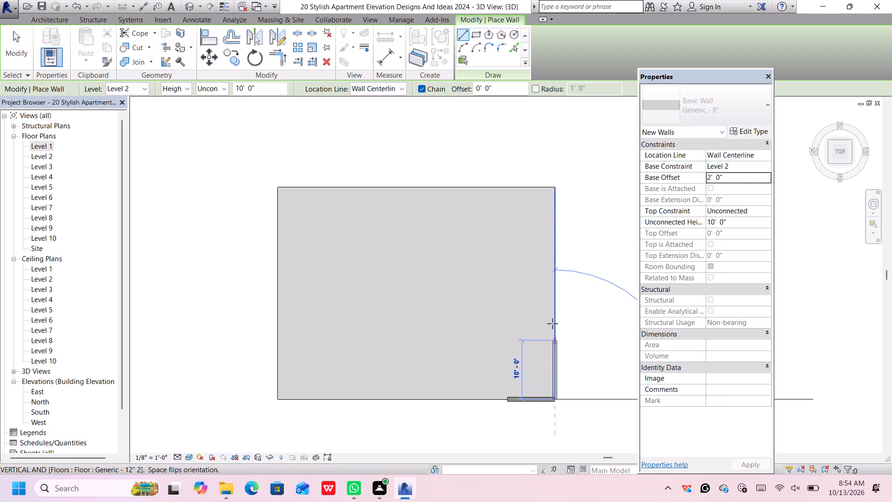
{"action": "left_click", "coordinate": [554, 186]}
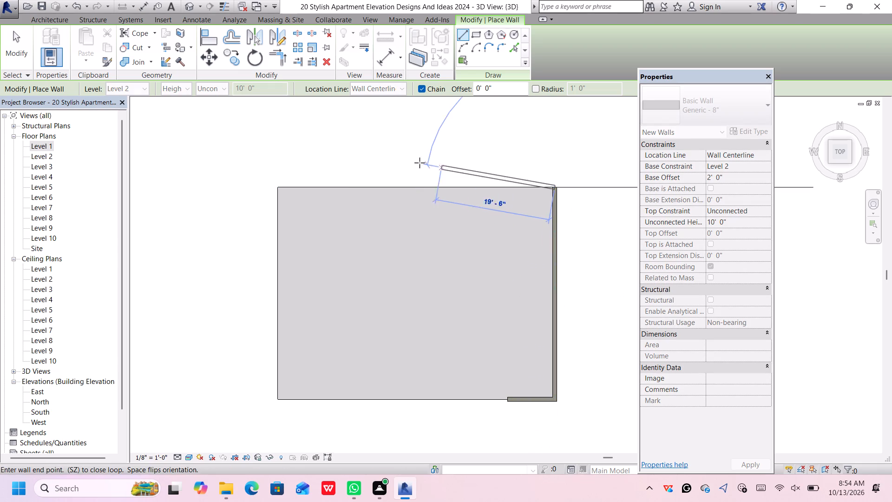
{"action": "left_click", "coordinate": [278, 186]}
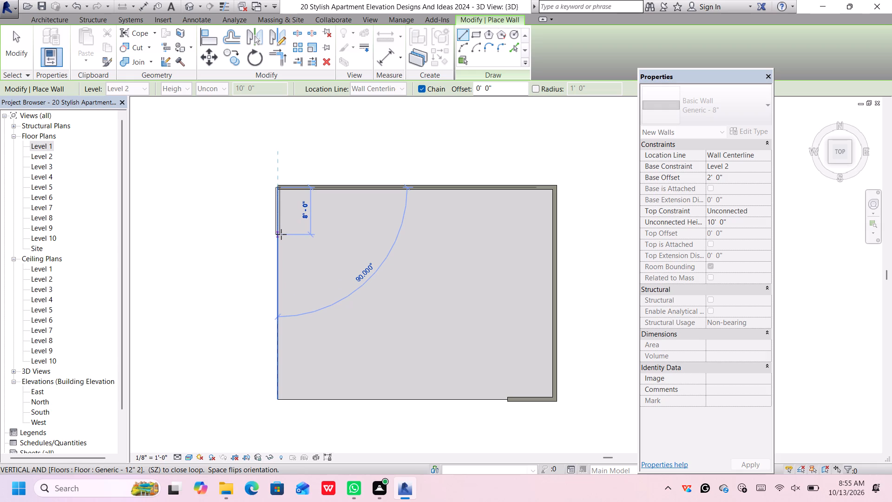
{"action": "left_click", "coordinate": [281, 234]}
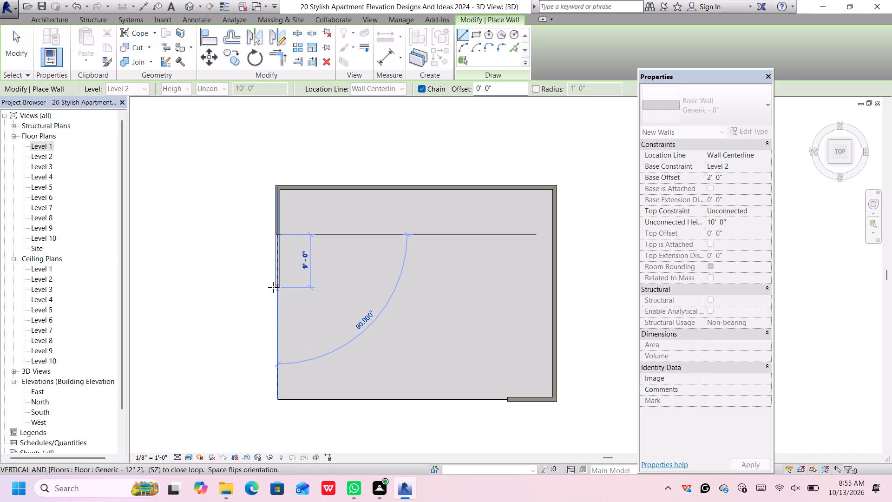
{"action": "key", "text": "Escape"}
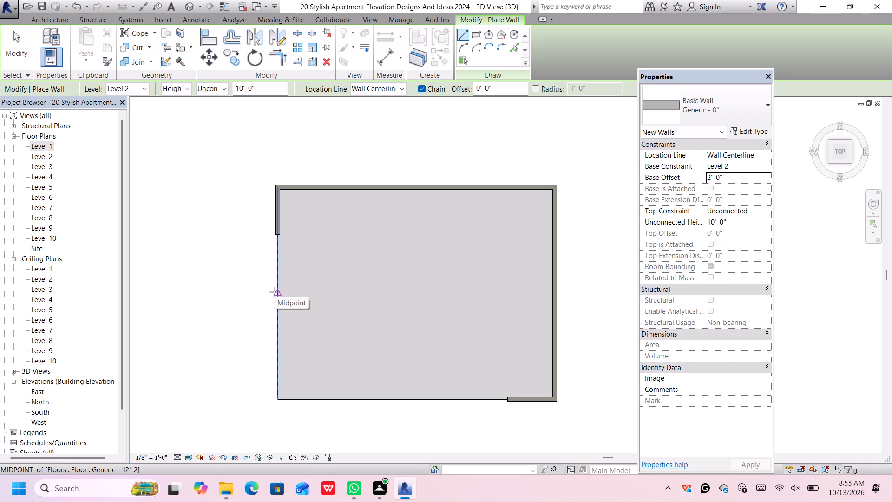
Draw a separate wall about 6' long southward along the slab's west edge, starting at its midpoint.
{"action": "left_click", "coordinate": [276, 292]}
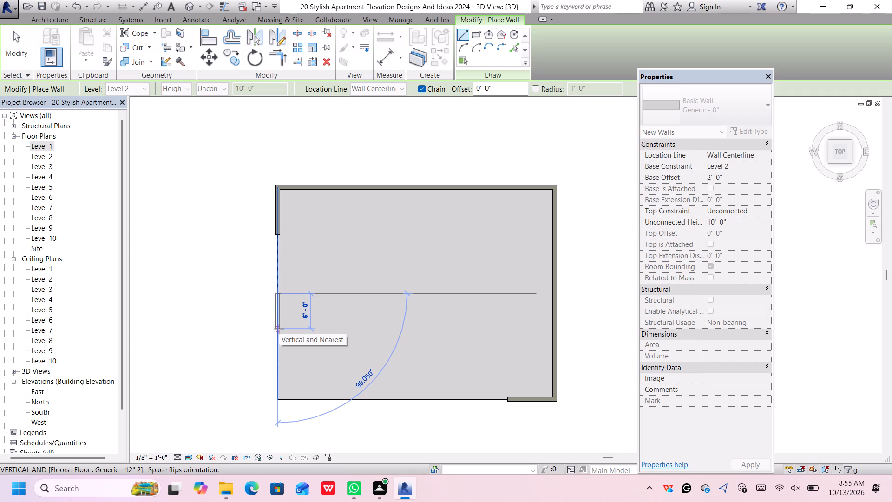
{"action": "left_click", "coordinate": [279, 329]}
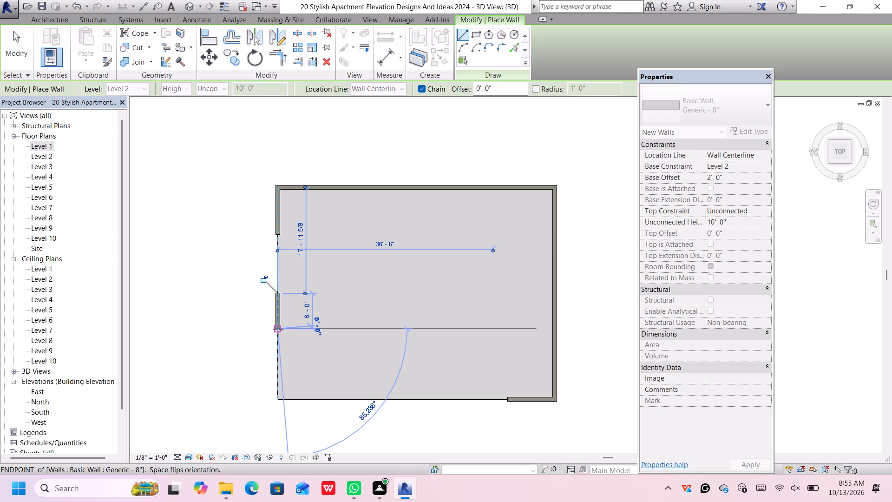
{"action": "key", "text": "space"}
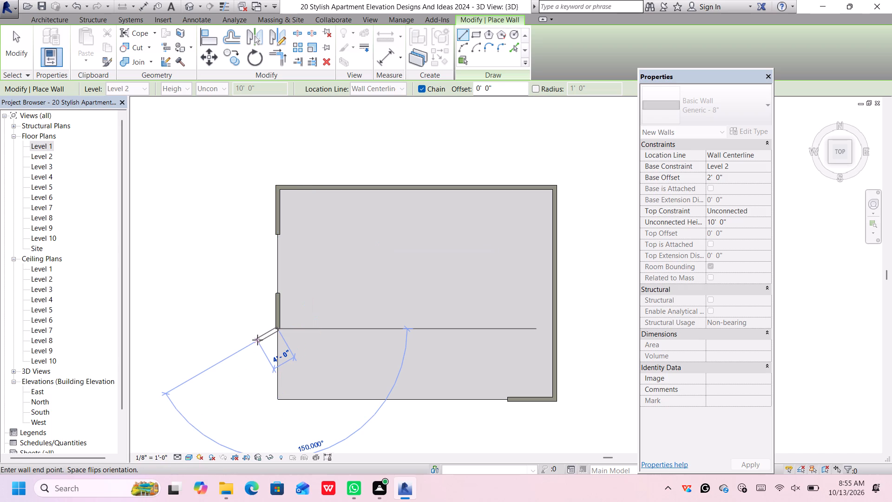
{"action": "key", "text": "Escape"}
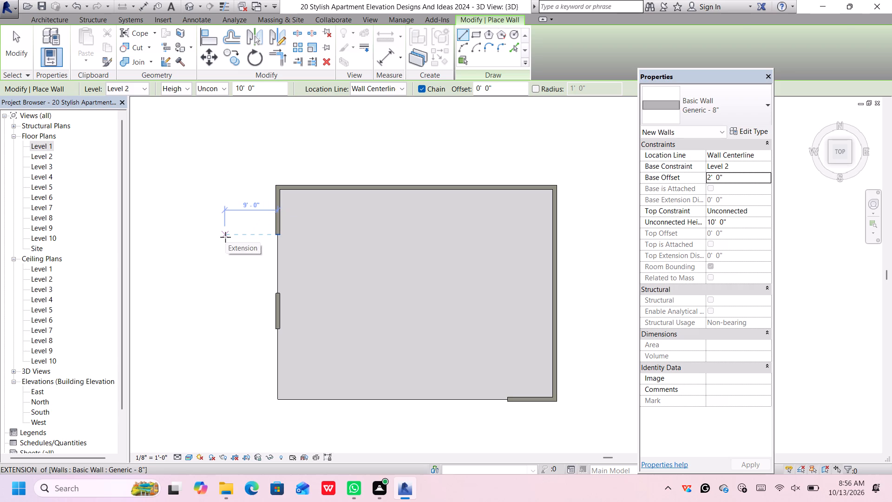
{"action": "key", "text": "Escape"}
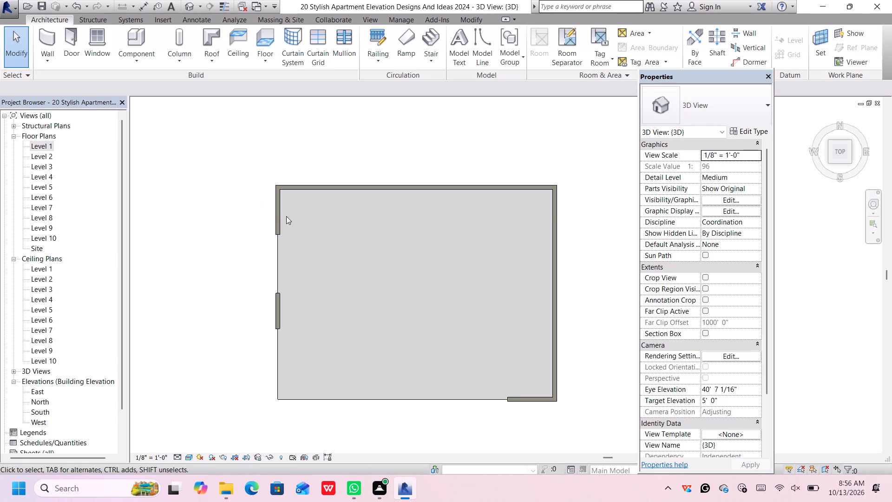
Set the length of the west-edge wall at the northwest corner to 6'.
{"action": "left_click", "coordinate": [279, 216]}
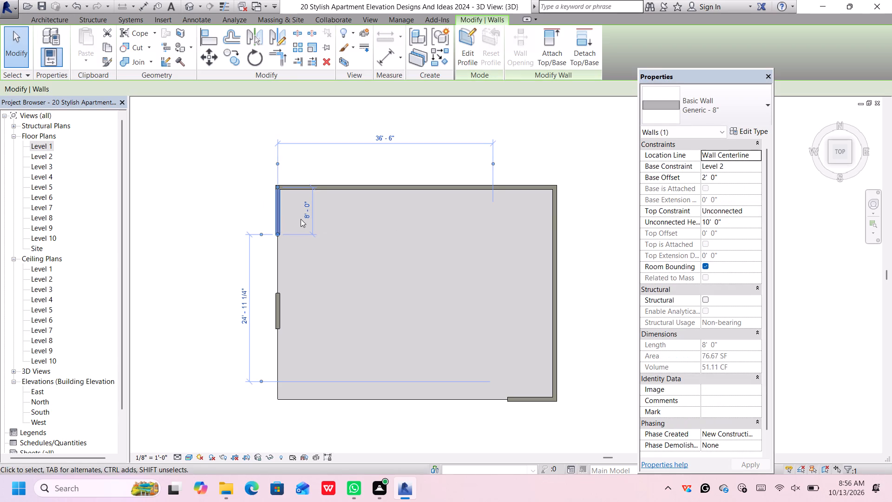
{"action": "left_click", "coordinate": [306, 215]}
{"action": "key", "text": "BackSpace"}
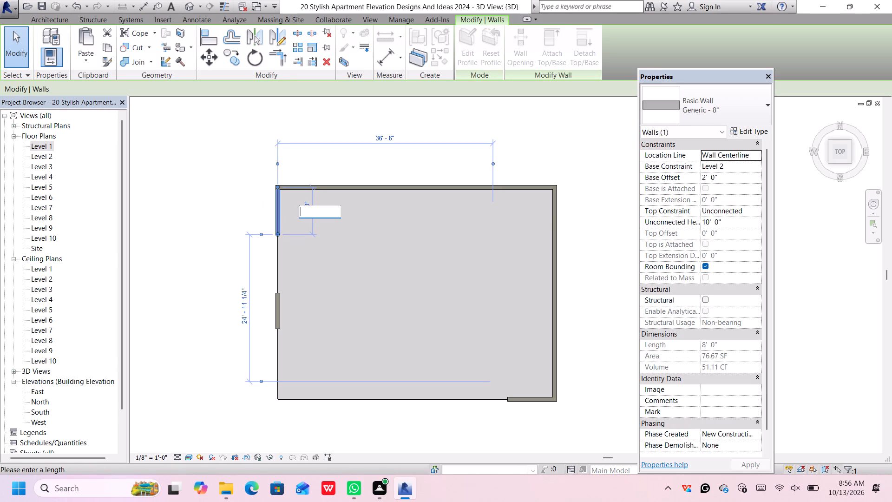
{"action": "key", "text": "6"}
{"action": "key", "text": "apostrophe"}
{"action": "key", "text": "Return"}
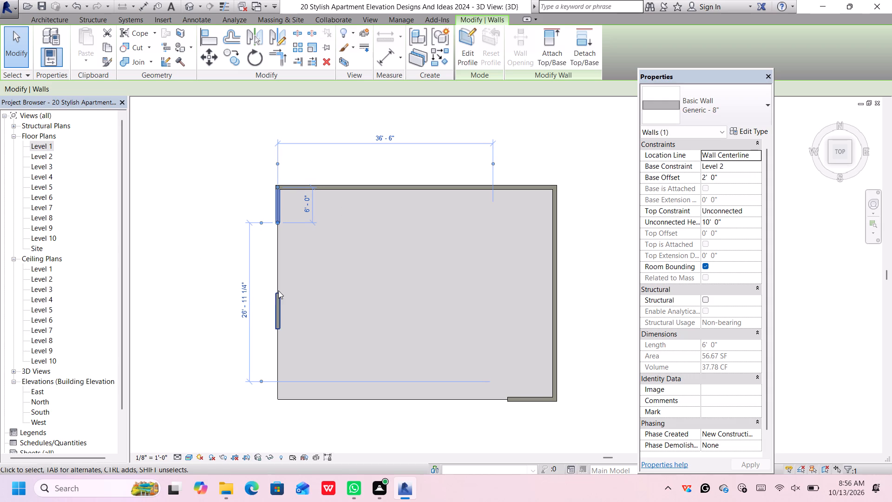
{"action": "left_click", "coordinate": [307, 204]}
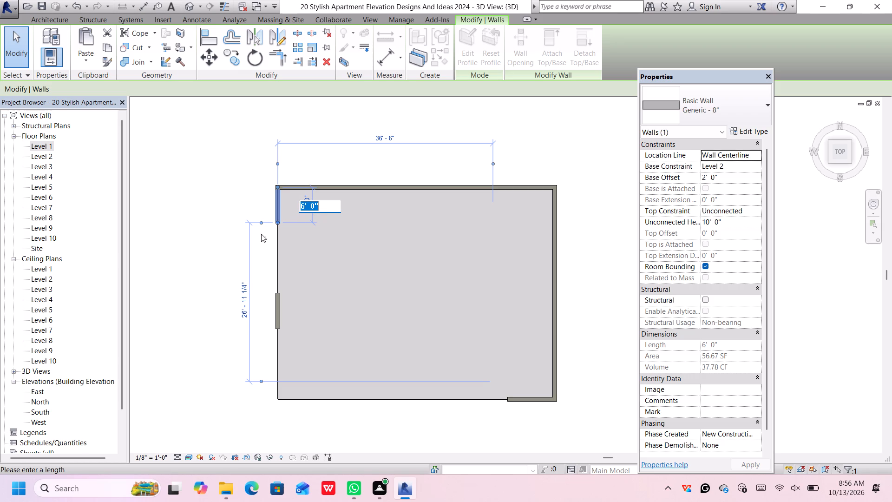
{"action": "left_click", "coordinate": [196, 256]}
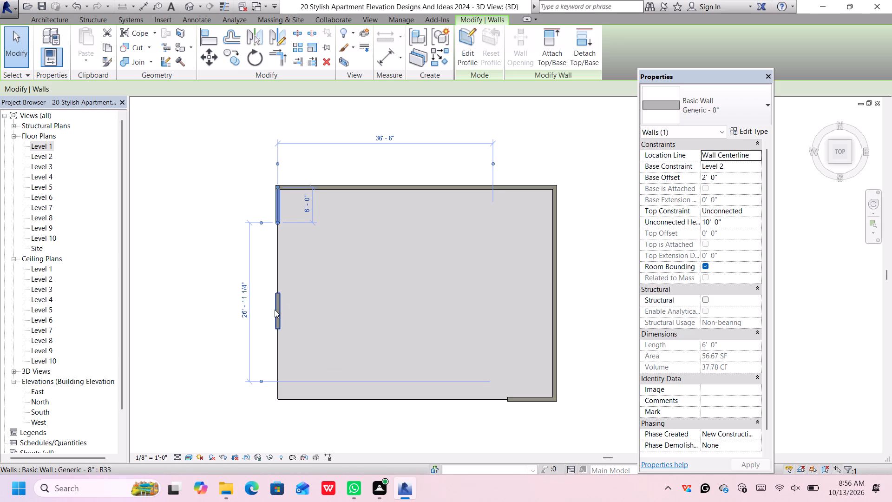
Set the distance from the north wall to the separate west-edge wall to 15'.
{"action": "left_click", "coordinate": [275, 310]}
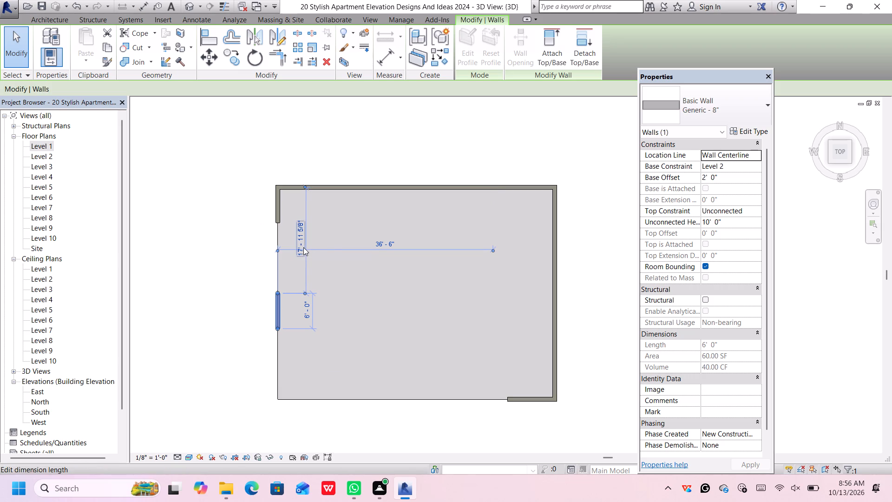
{"action": "left_click", "coordinate": [303, 247]}
{"action": "key", "text": "BackSpace"}
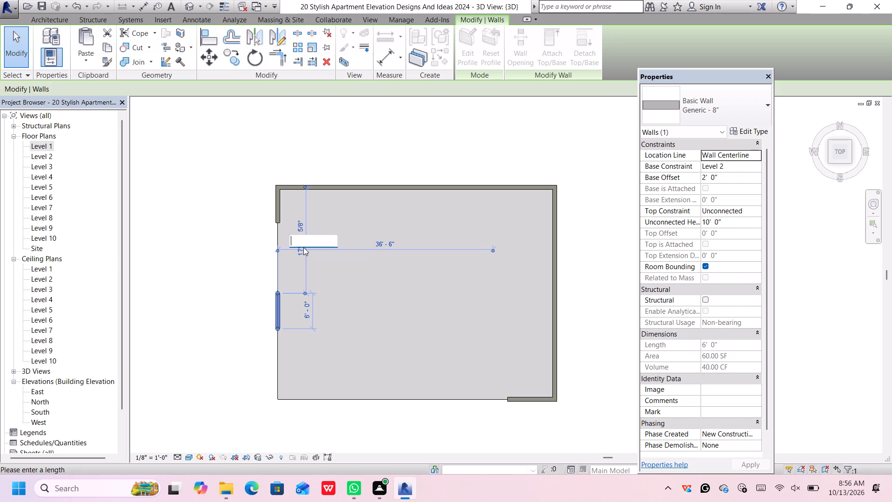
{"action": "type", "text": "15'"}
{"action": "key", "text": "Return"}
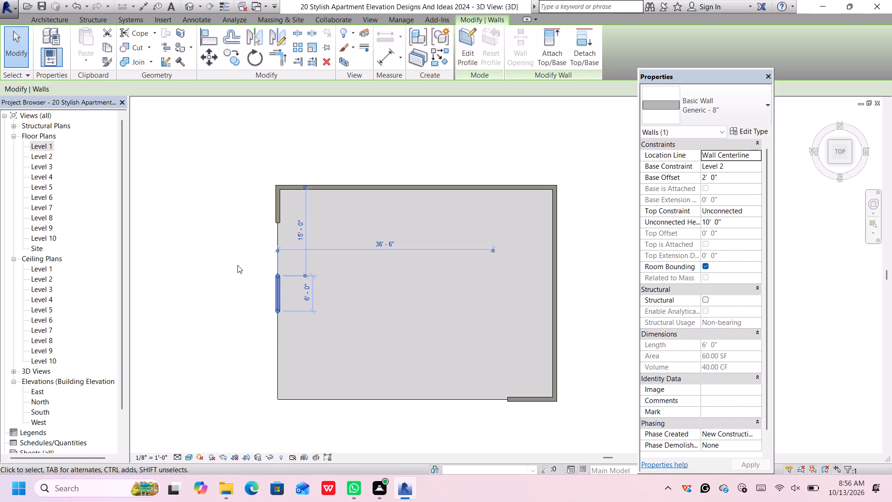
{"action": "left_click", "coordinate": [221, 357]}
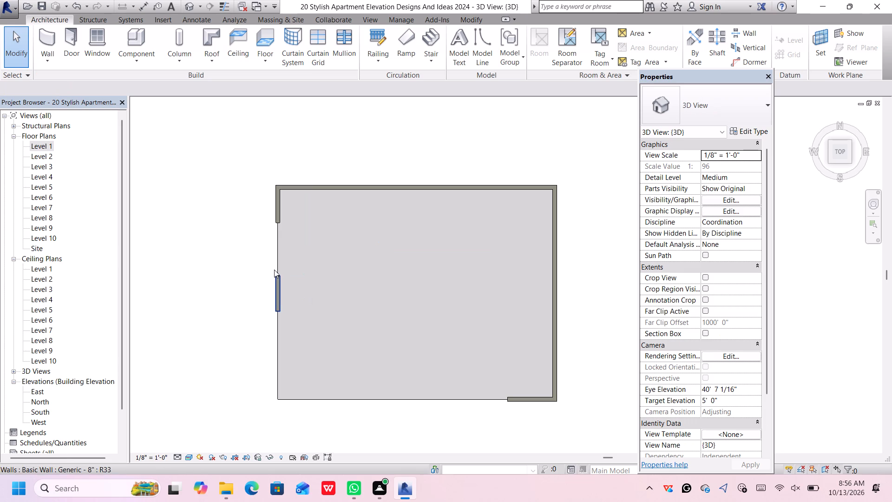
Draw an Exterior Glazing curtain wall 9' long on Level 2, filling the gap between the two west-edge walls.
{"action": "left_click", "coordinate": [711, 111]}
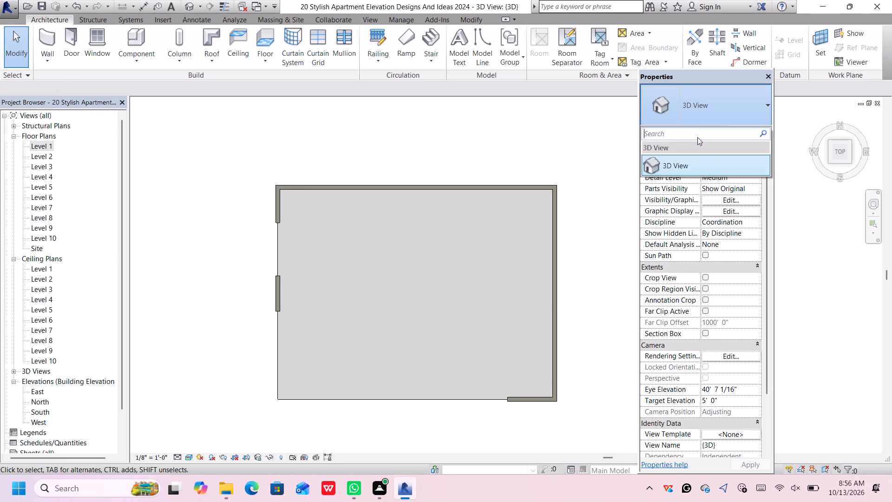
{"action": "left_click", "coordinate": [42, 38]}
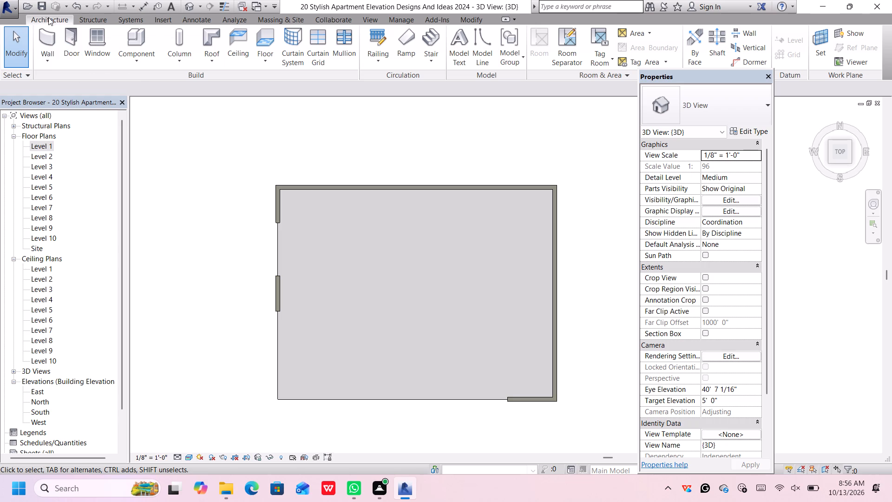
{"action": "left_click", "coordinate": [40, 37]}
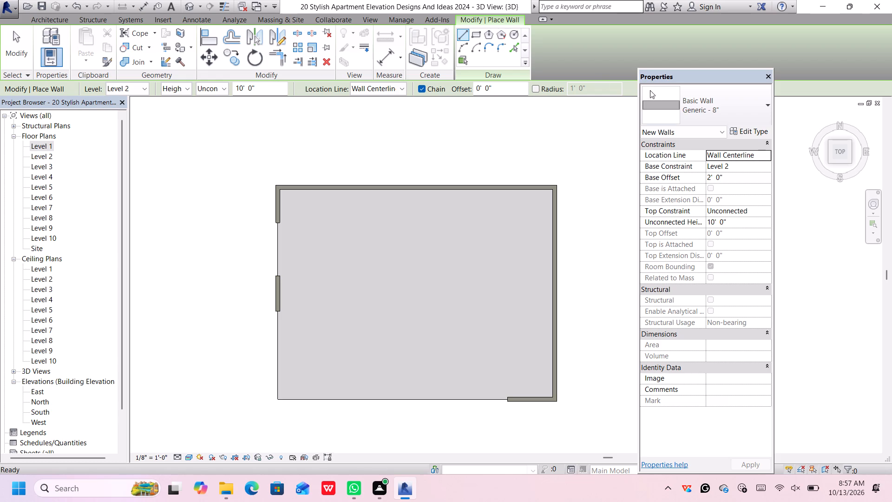
{"action": "left_click", "coordinate": [689, 106]}
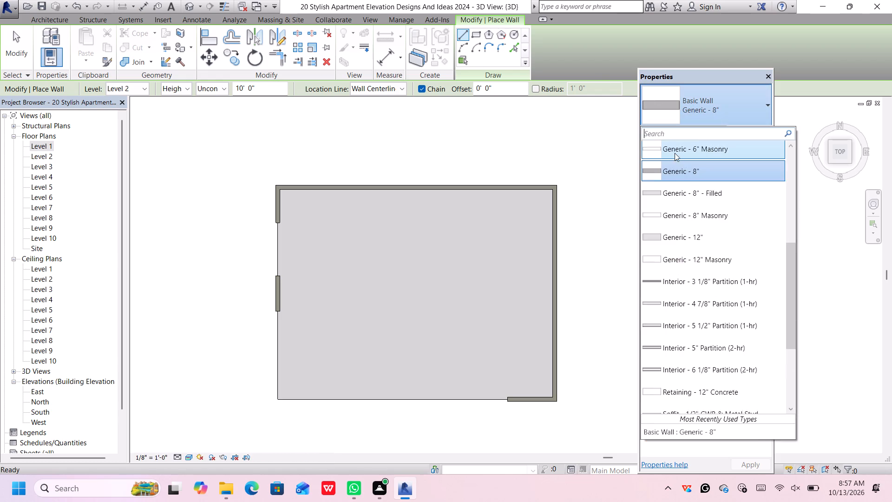
{"action": "scroll", "coordinate": [674, 159], "scroll_direction": "down", "scroll_amount": 1}
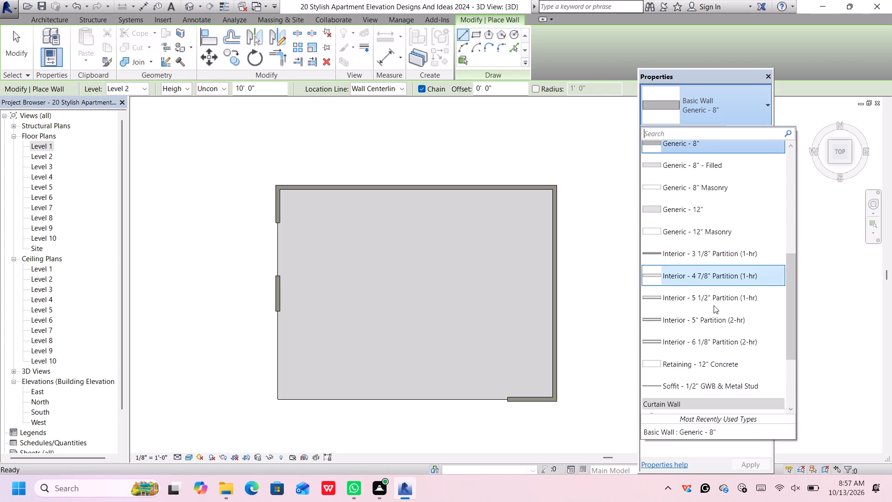
{"action": "scroll", "coordinate": [720, 303], "scroll_direction": "up", "scroll_amount": 3}
{"action": "scroll", "coordinate": [721, 303], "scroll_direction": "down", "scroll_amount": 5}
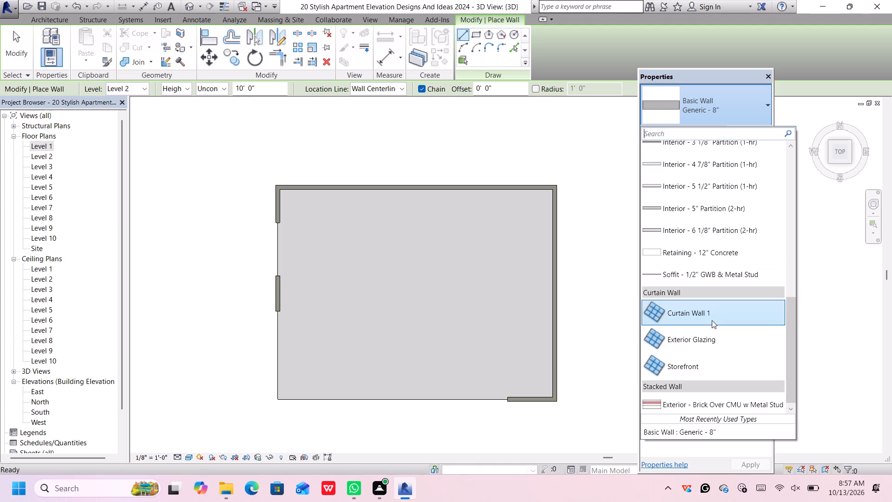
{"action": "left_click", "coordinate": [703, 334]}
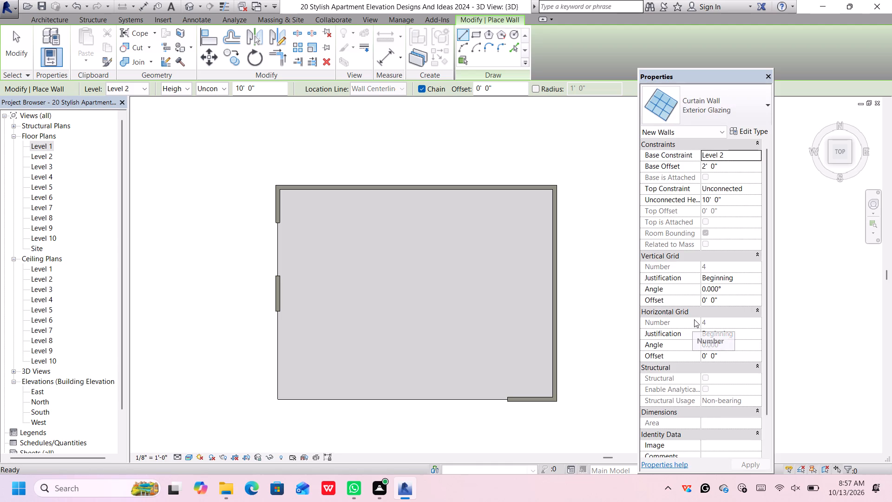
{"action": "left_click", "coordinate": [277, 224]}
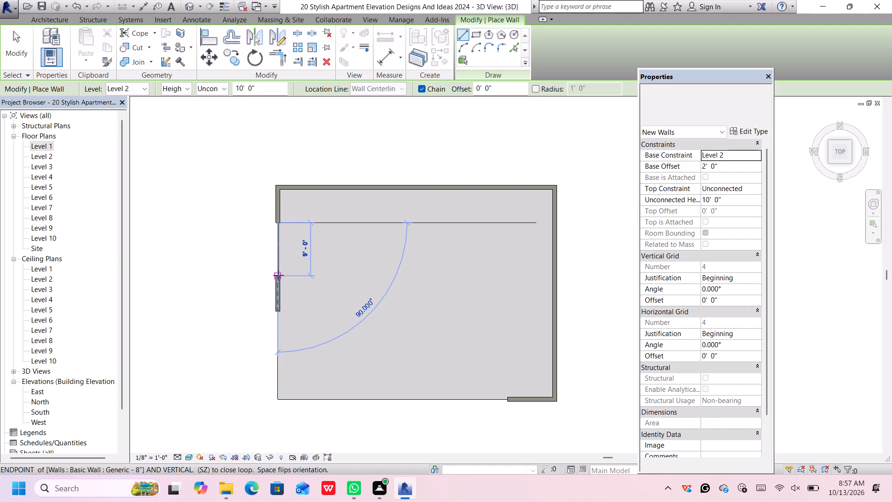
{"action": "left_click", "coordinate": [278, 275]}
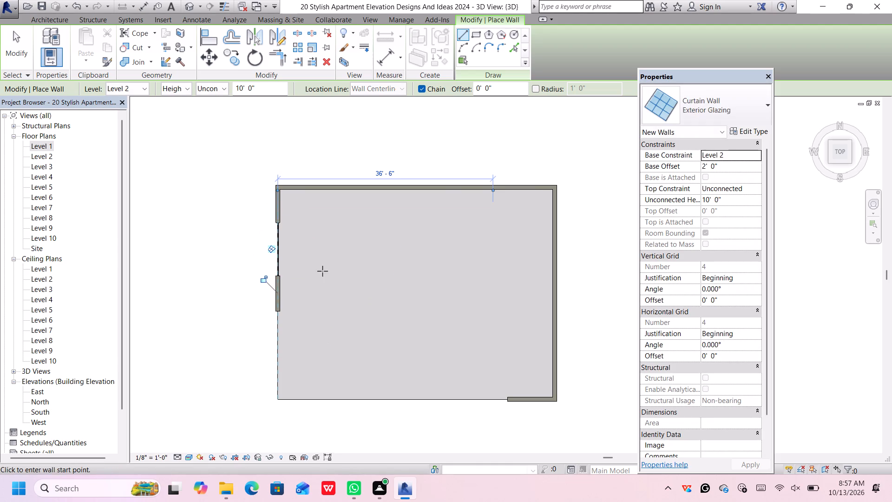
Examine the glazed west-edge opening and the surrounding Level 2 walls in an isometric 3D view.
{"action": "left_click", "coordinate": [830, 162]}
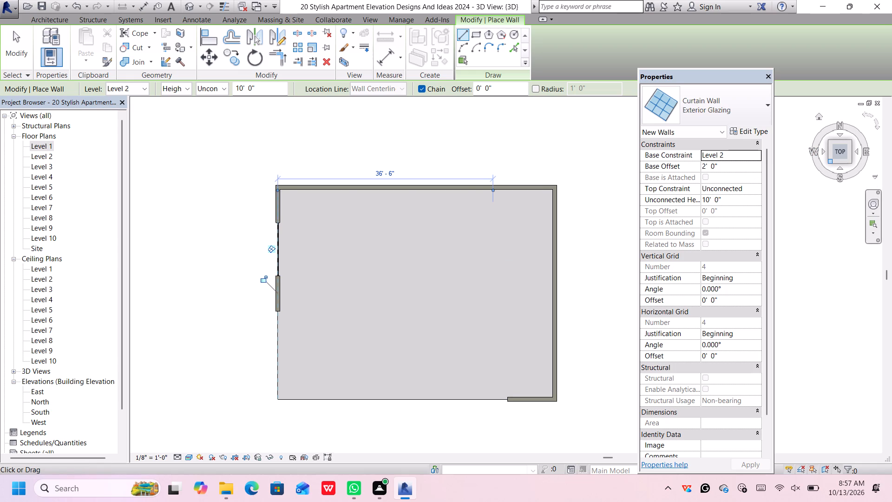
{"action": "scroll", "coordinate": [656, 198], "scroll_direction": "down", "scroll_amount": 1}
{"action": "scroll", "coordinate": [656, 198], "scroll_direction": "up", "scroll_amount": 2}
{"action": "scroll", "coordinate": [654, 197], "scroll_direction": "down", "scroll_amount": 1}
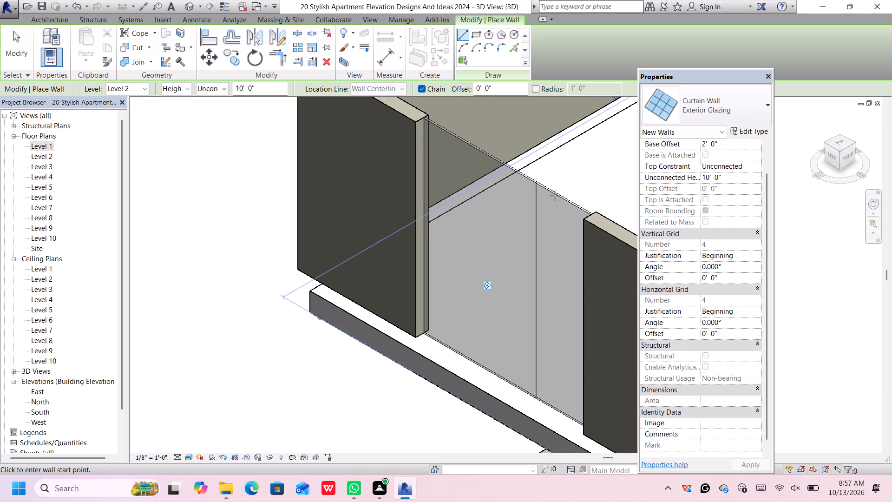
{"action": "scroll", "coordinate": [555, 196], "scroll_direction": "down", "scroll_amount": 8}
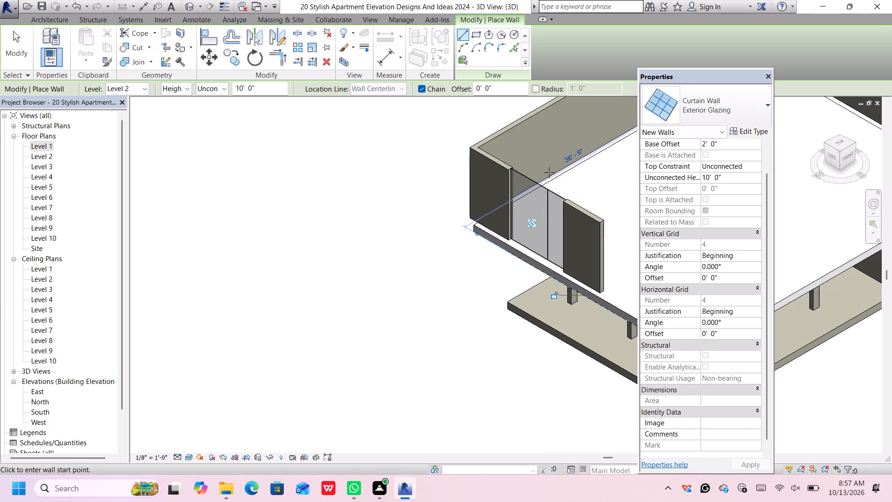
{"action": "middle_click_drag", "start_coordinate": [444, 150], "coordinate": [280, 152]}
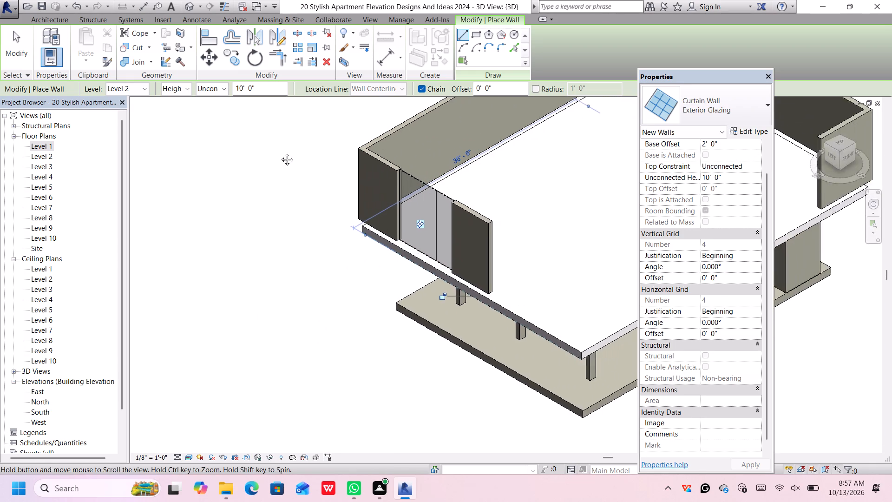
{"action": "middle_click_drag", "start_coordinate": [280, 152], "coordinate": [252, 154]}
{"action": "scroll", "coordinate": [313, 207], "scroll_direction": "up", "scroll_amount": 1}
{"action": "scroll", "coordinate": [375, 227], "scroll_direction": "up", "scroll_amount": 3}
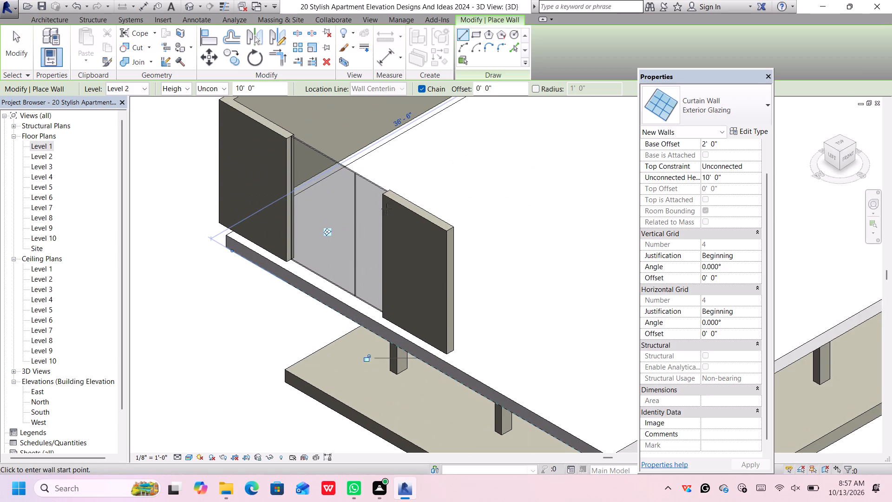
{"action": "scroll", "coordinate": [367, 202], "scroll_direction": "up", "scroll_amount": 4}
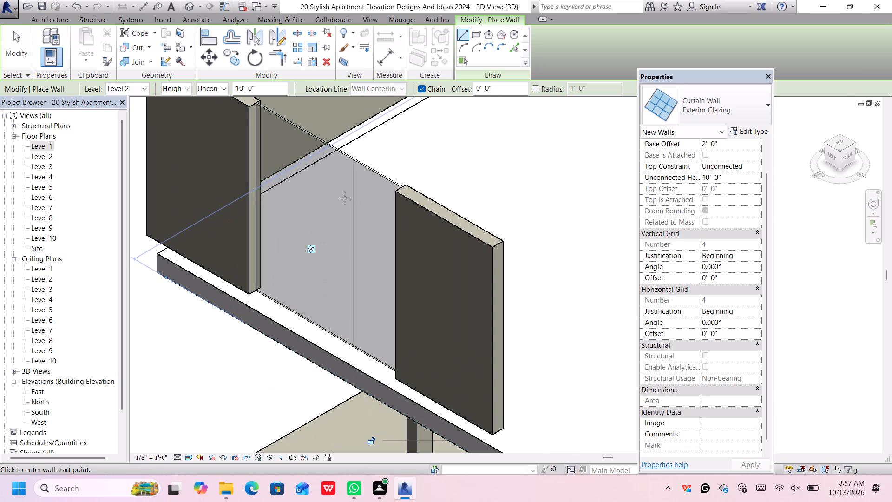
{"action": "scroll", "coordinate": [345, 198], "scroll_direction": "down", "scroll_amount": 3}
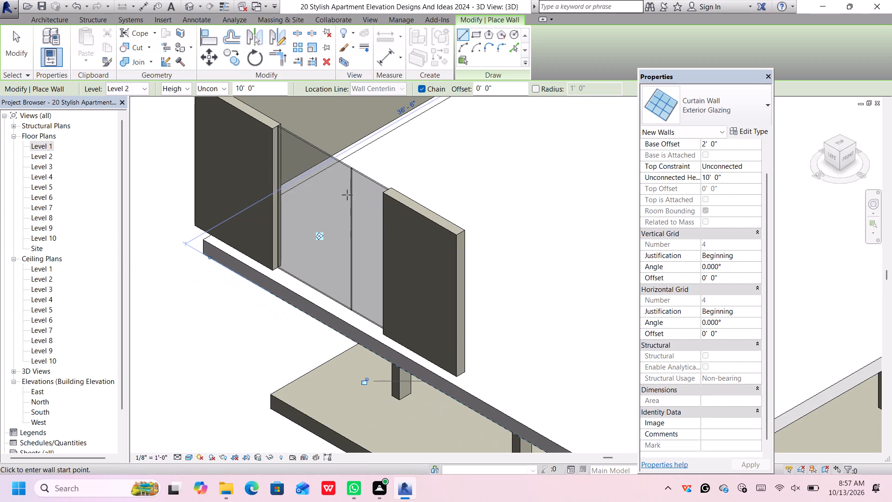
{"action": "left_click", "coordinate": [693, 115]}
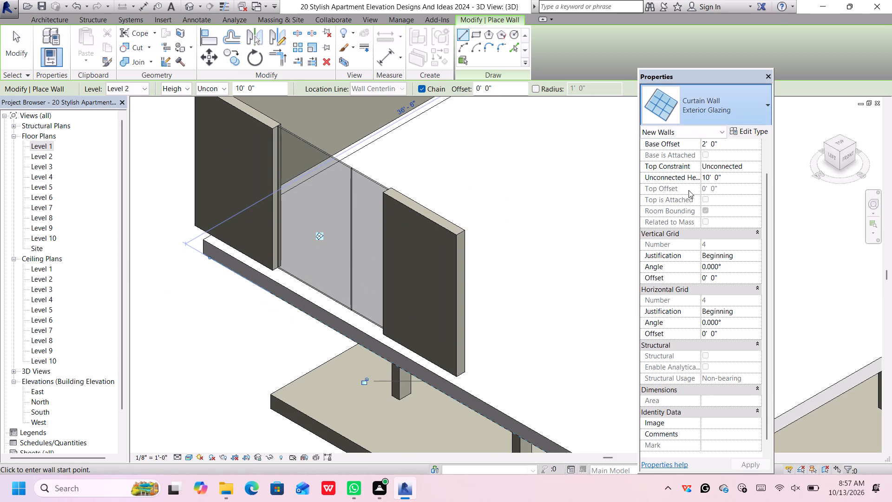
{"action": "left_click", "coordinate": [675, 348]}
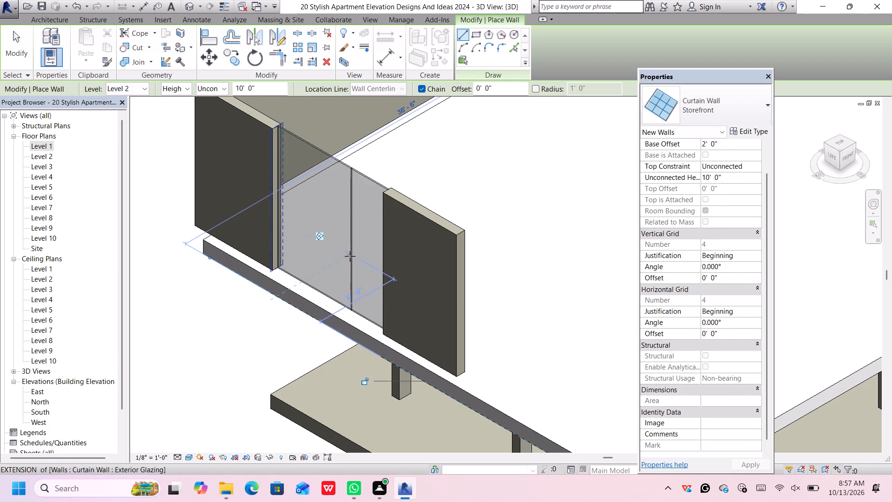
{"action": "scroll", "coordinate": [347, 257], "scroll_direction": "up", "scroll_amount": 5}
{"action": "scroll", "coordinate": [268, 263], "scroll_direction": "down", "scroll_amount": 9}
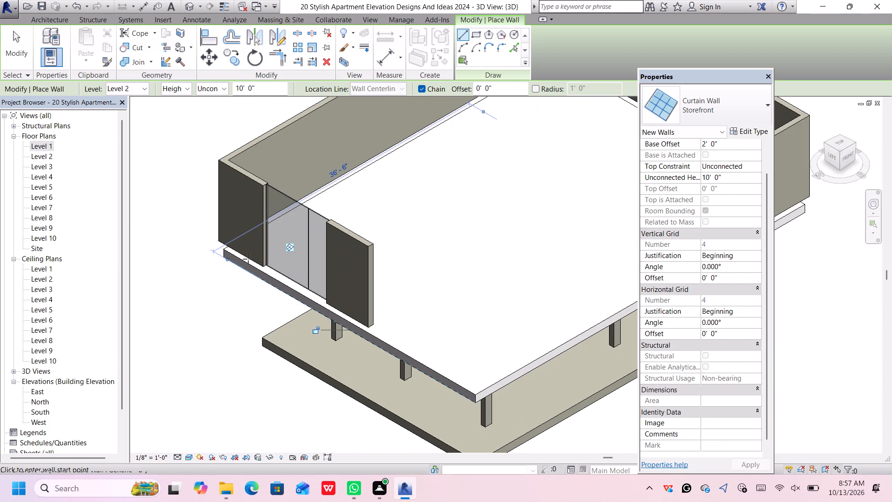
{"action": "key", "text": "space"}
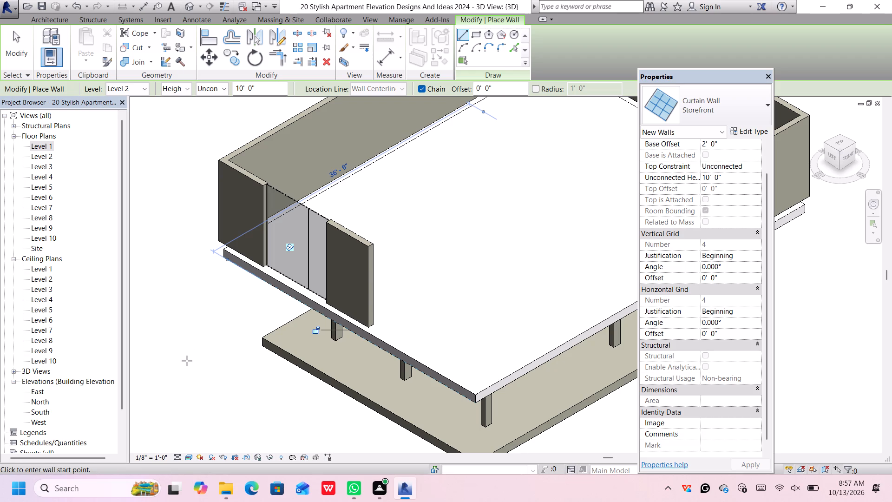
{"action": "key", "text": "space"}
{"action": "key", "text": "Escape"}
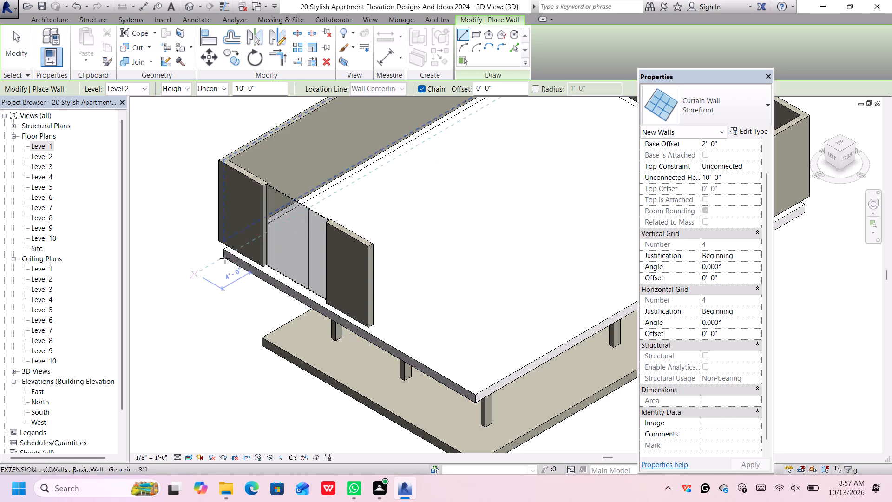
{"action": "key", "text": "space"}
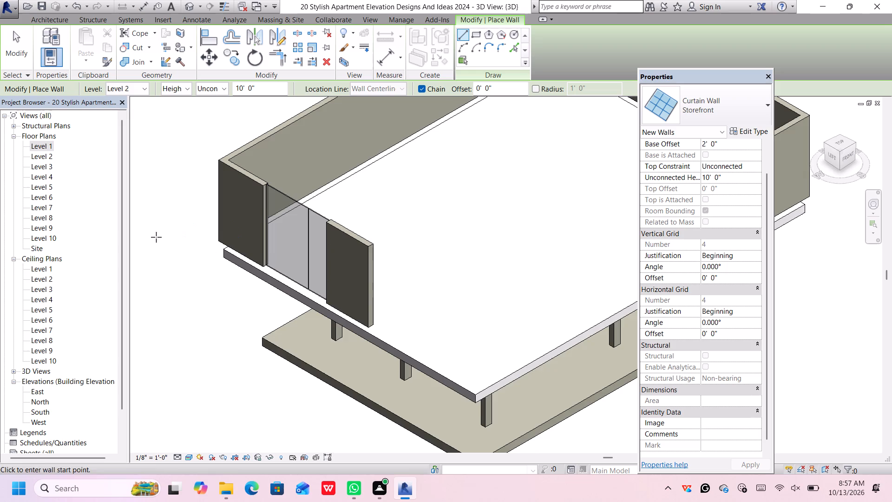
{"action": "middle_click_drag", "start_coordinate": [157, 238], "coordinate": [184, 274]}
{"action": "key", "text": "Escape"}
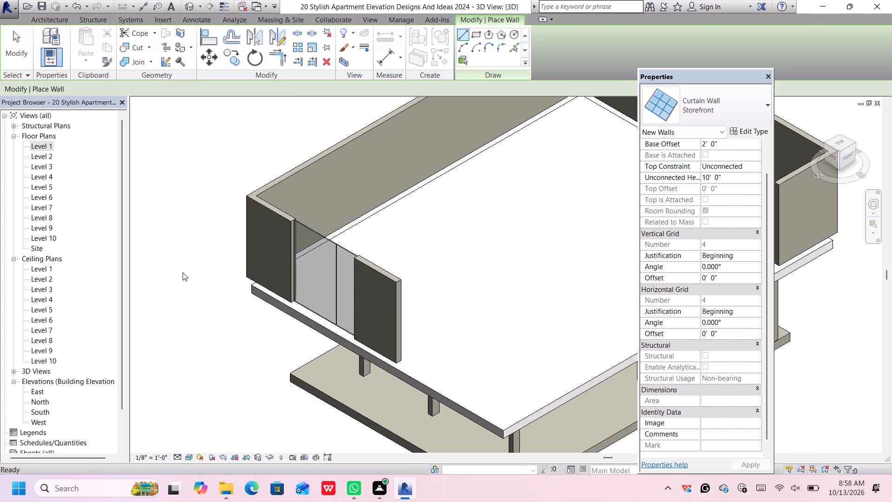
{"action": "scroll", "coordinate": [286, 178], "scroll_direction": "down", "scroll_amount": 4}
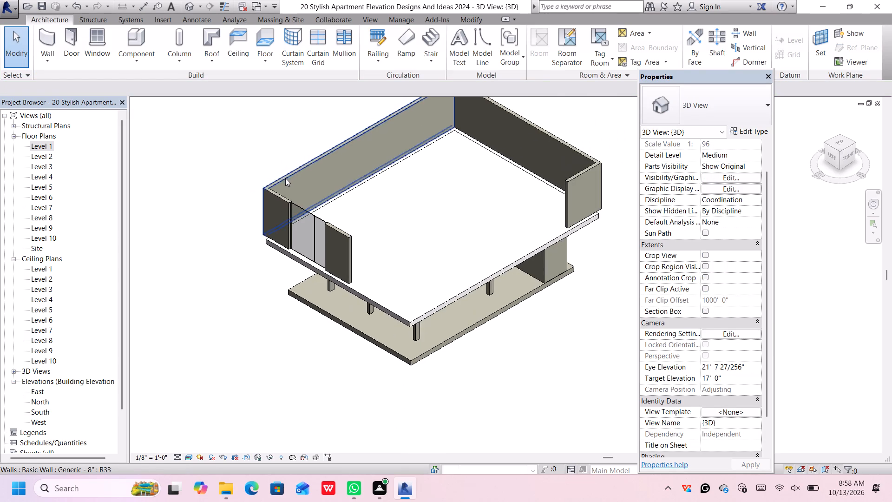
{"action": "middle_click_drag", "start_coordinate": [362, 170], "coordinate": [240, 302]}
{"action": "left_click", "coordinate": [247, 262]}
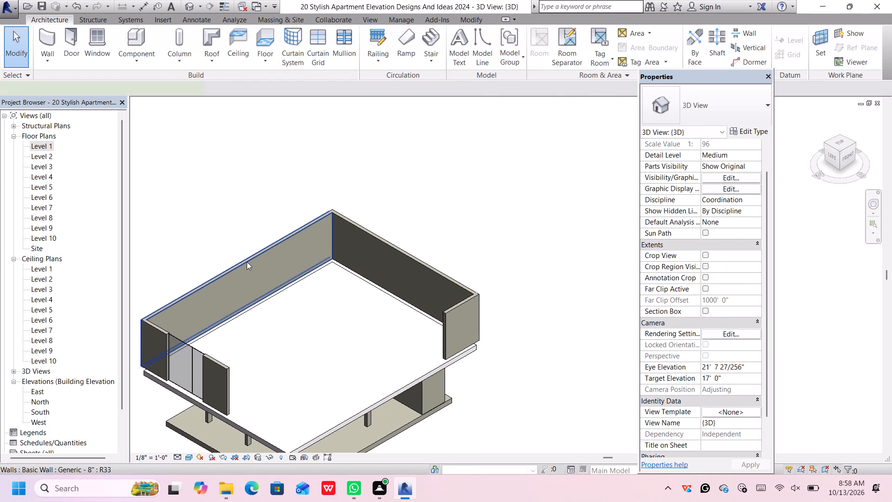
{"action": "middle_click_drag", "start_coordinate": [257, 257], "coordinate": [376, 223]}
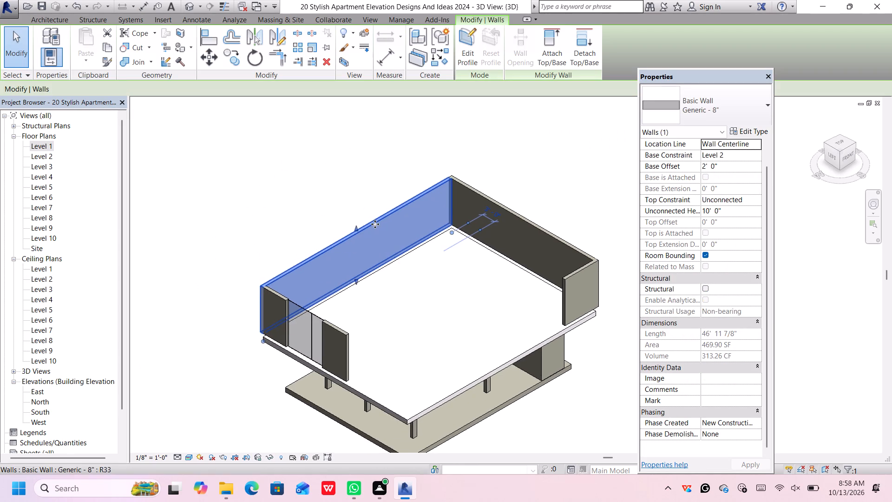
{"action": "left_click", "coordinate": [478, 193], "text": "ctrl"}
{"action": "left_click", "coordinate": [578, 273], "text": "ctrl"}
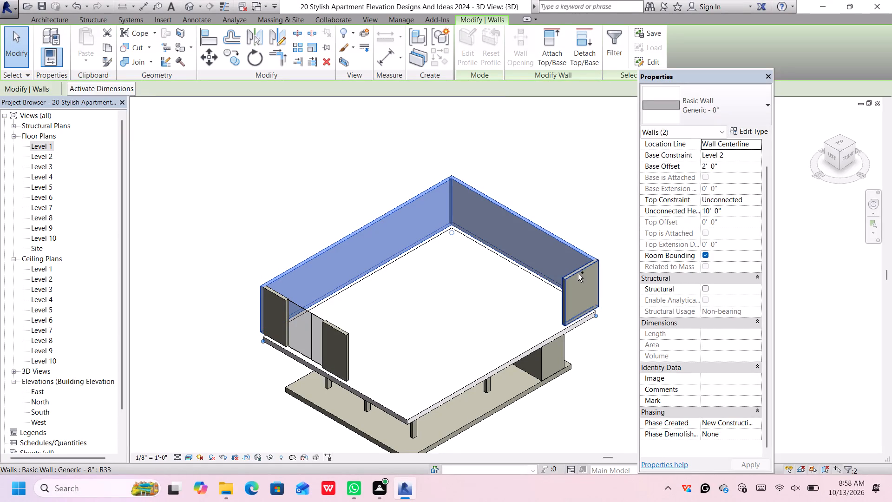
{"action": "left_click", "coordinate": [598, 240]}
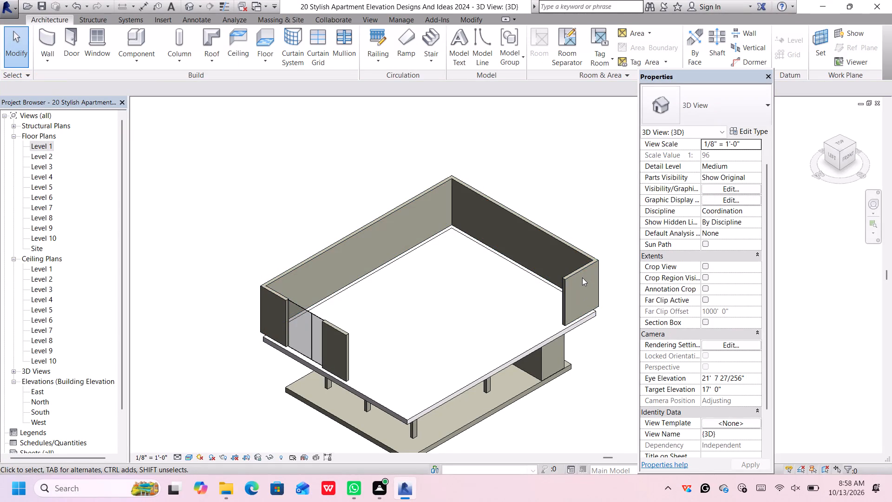
Set the base offset of all five Generic - 8" walls on Level 2 to 1'.
{"action": "left_click", "coordinate": [583, 271]}
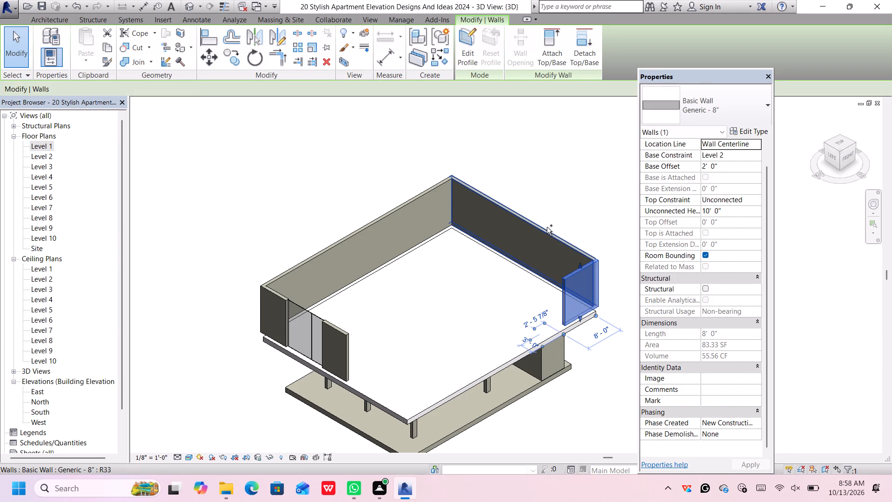
{"action": "left_click", "coordinate": [544, 233], "text": "ctrl"}
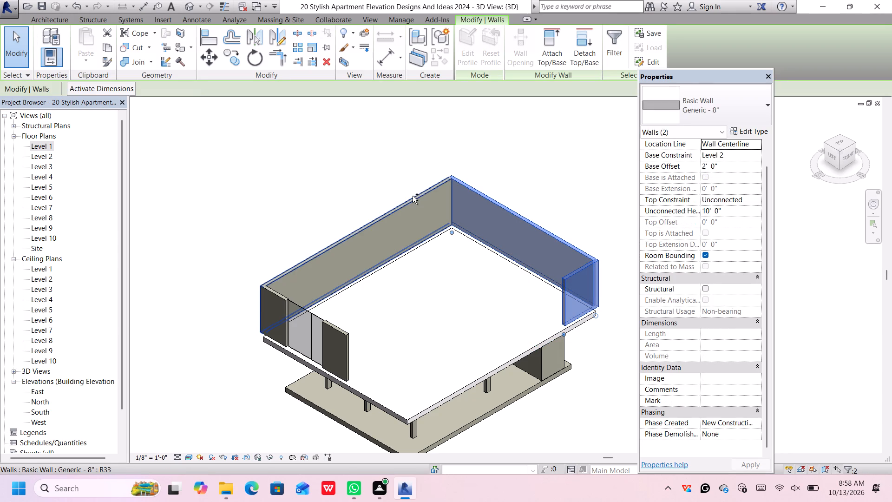
{"action": "left_click", "coordinate": [414, 199], "text": "ctrl"}
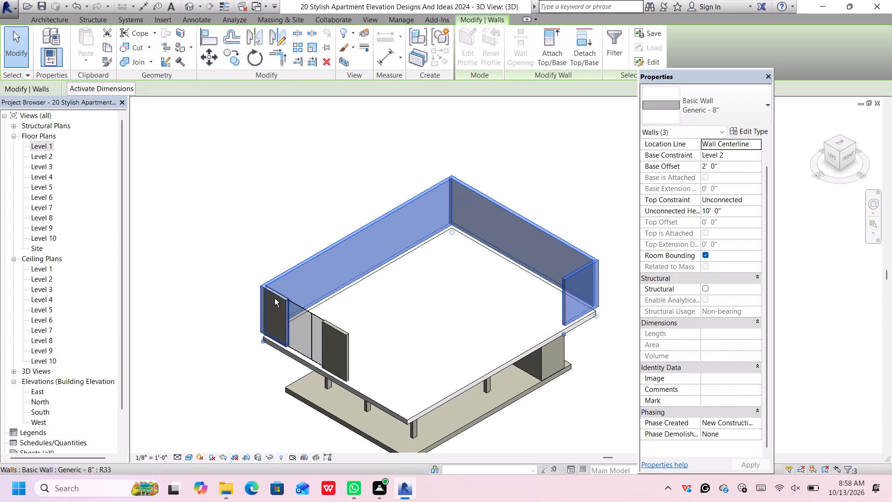
{"action": "left_click", "coordinate": [275, 297], "text": "ctrl"}
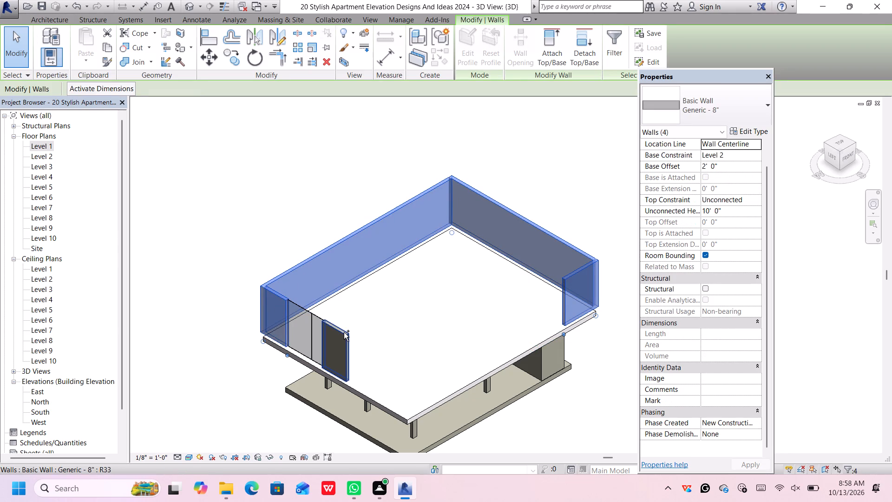
{"action": "left_click", "coordinate": [344, 332], "text": "ctrl"}
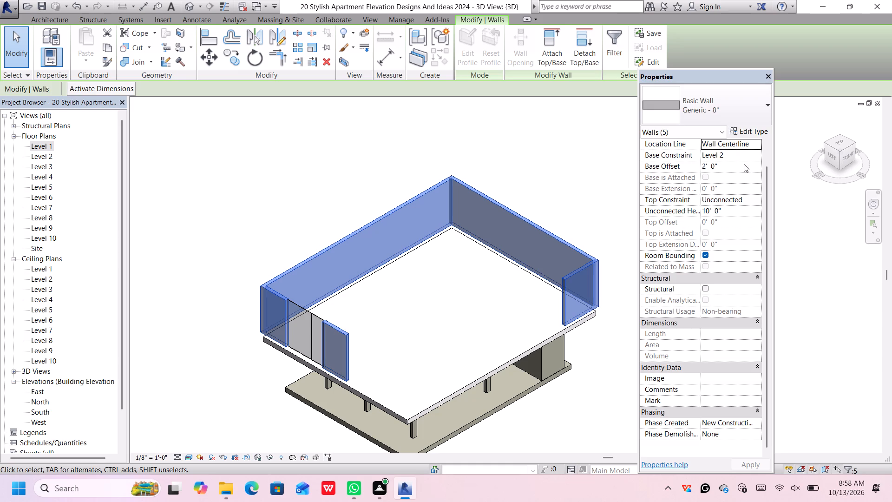
{"action": "left_click", "coordinate": [743, 163]}
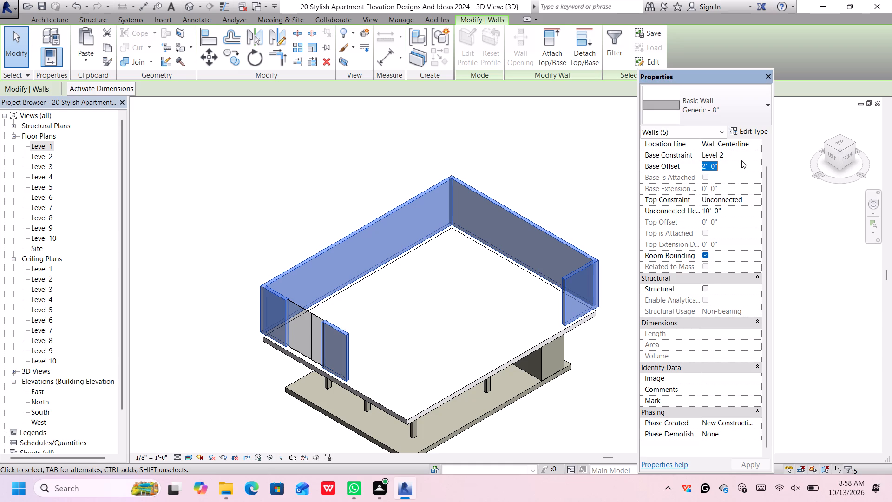
{"action": "key", "text": "BackSpace"}
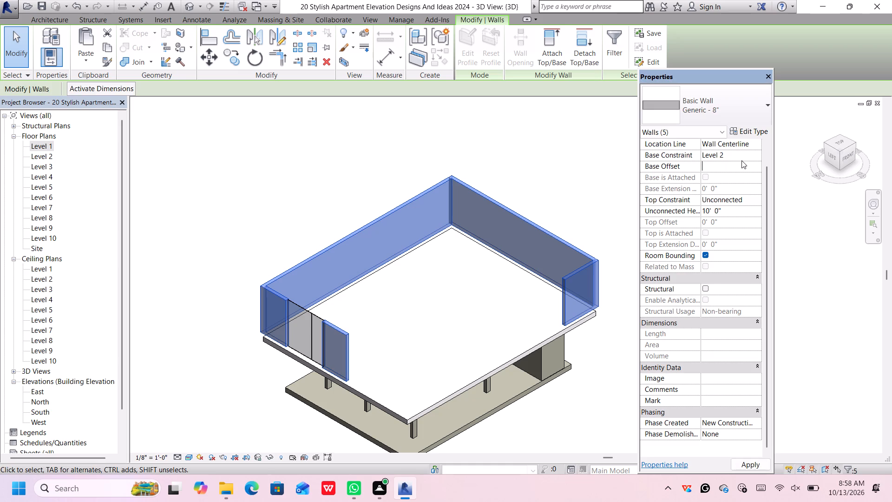
{"action": "key", "text": "1"}
{"action": "key", "text": "apostrophe"}
{"action": "key", "text": "Return"}
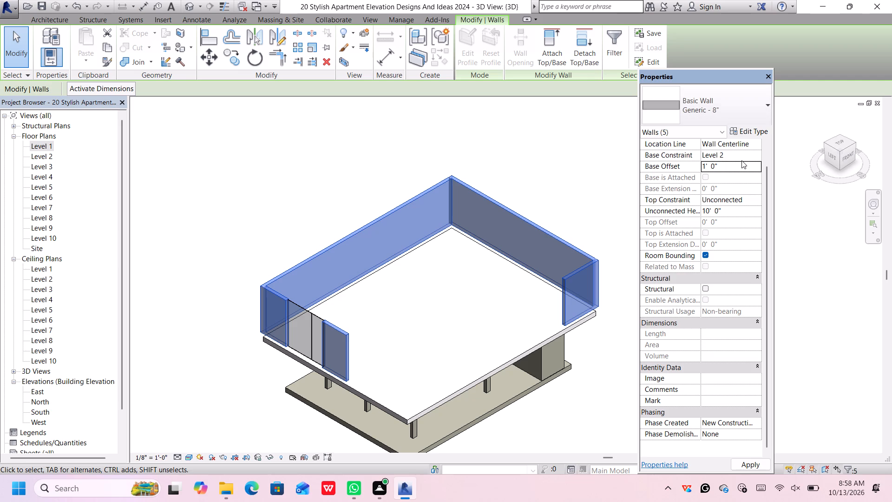
{"action": "key", "text": "Return"}
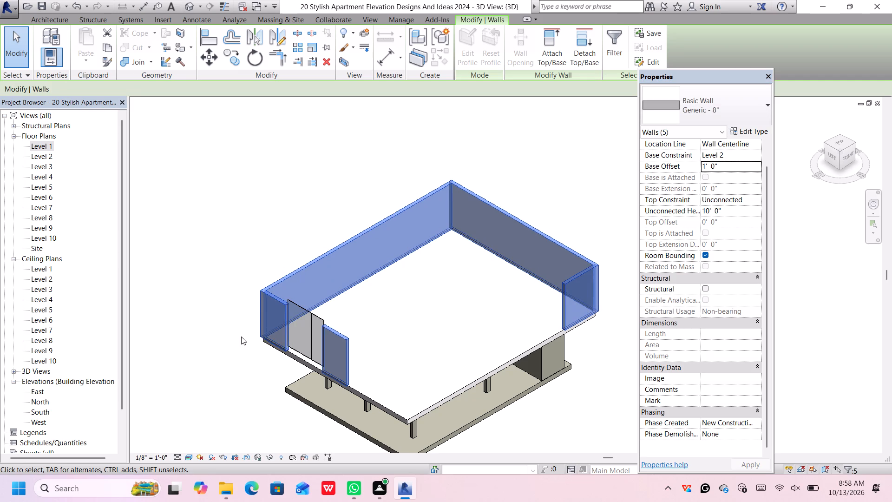
Set the base offset of the Exterior Glazing curtain wall in the west-edge opening to 1'.
{"action": "scroll", "coordinate": [263, 349], "scroll_direction": "up", "scroll_amount": 8}
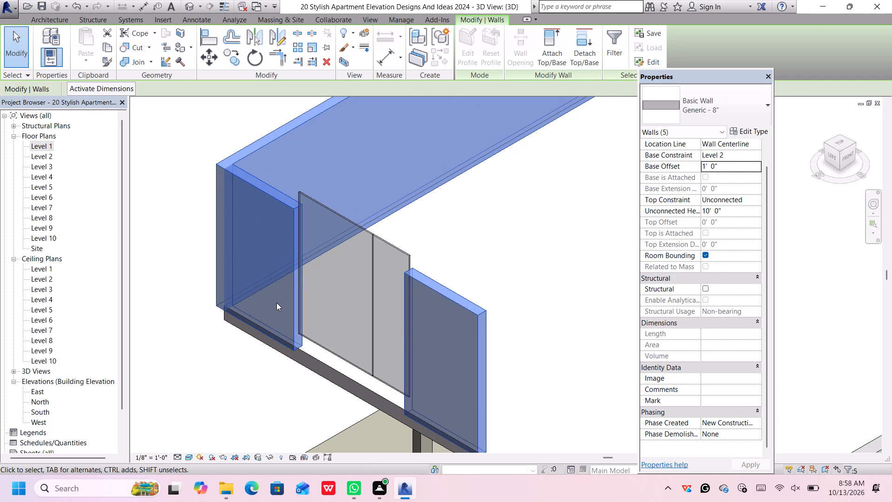
{"action": "scroll", "coordinate": [276, 302], "scroll_direction": "down", "scroll_amount": 4}
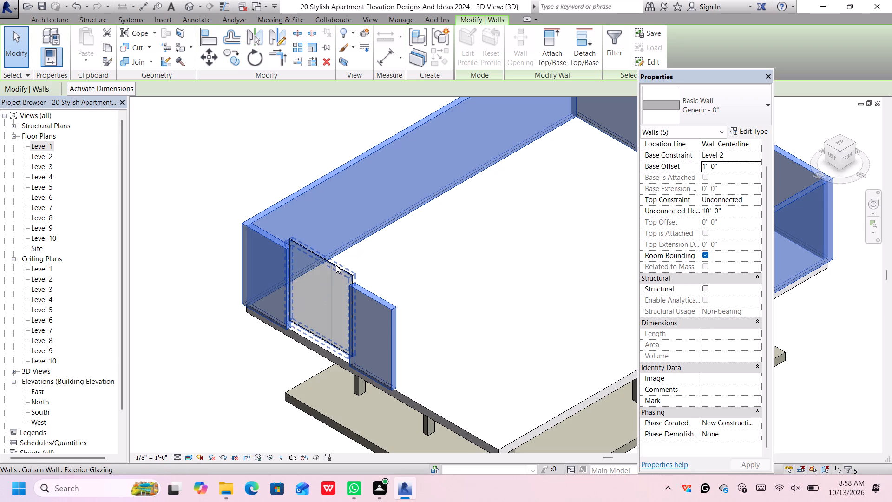
{"action": "left_click", "coordinate": [334, 266]}
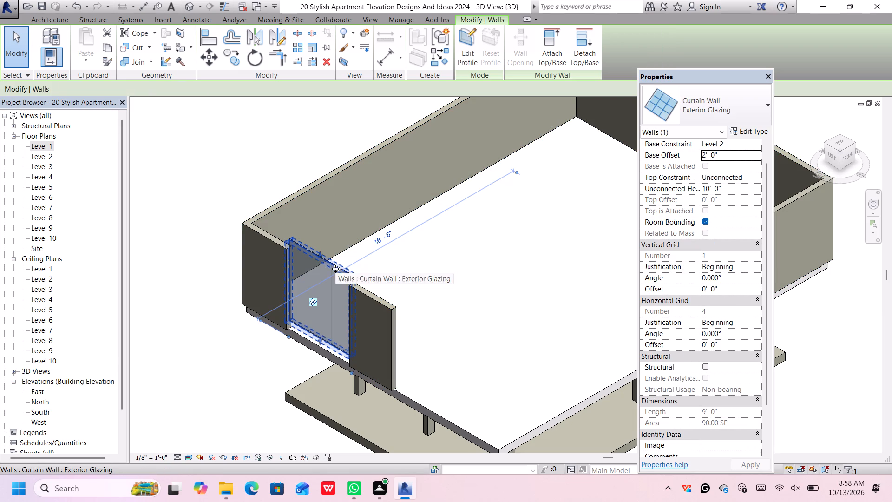
{"action": "left_click", "coordinate": [726, 153]}
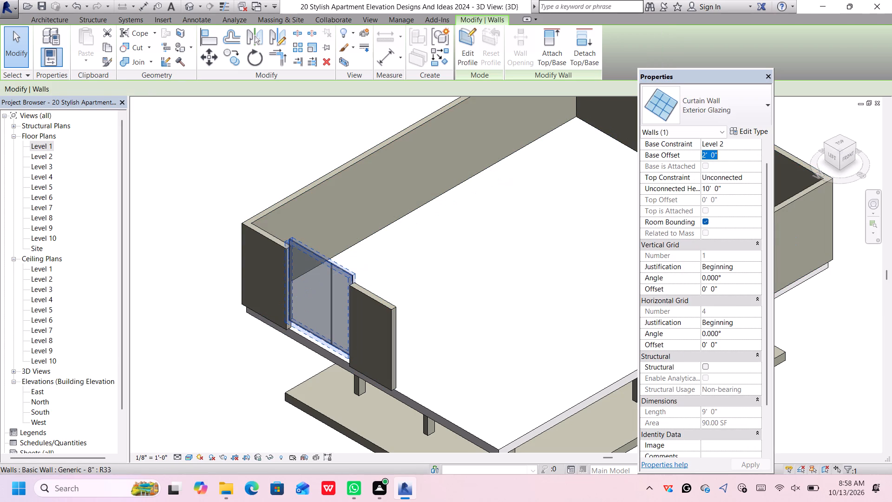
{"action": "key", "text": "BackSpace"}
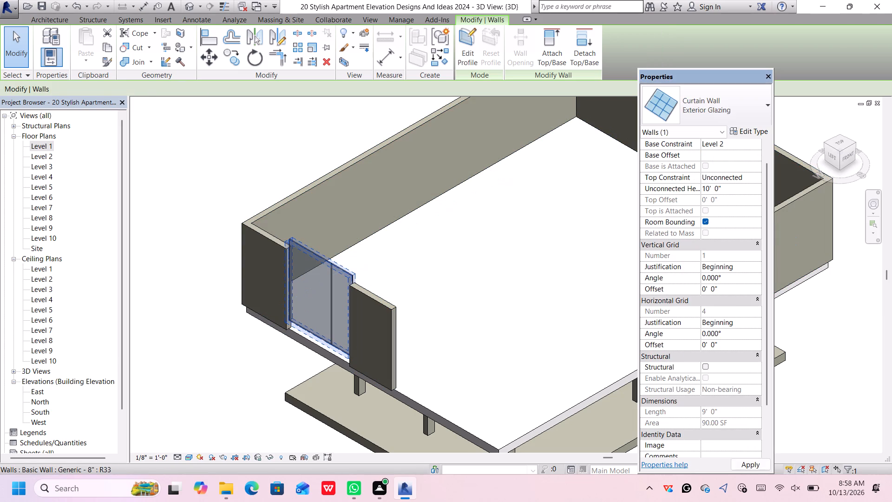
{"action": "type", "text": "1'"}
{"action": "key", "text": "Return"}
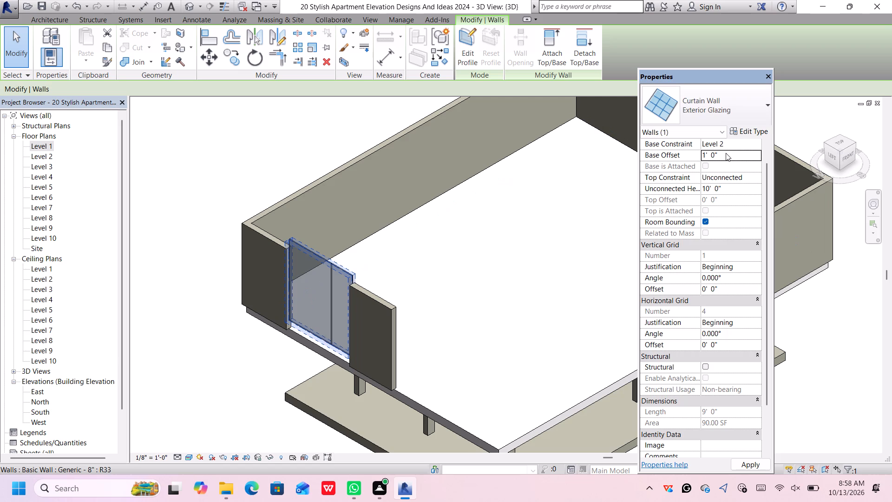
{"action": "key", "text": "Return"}
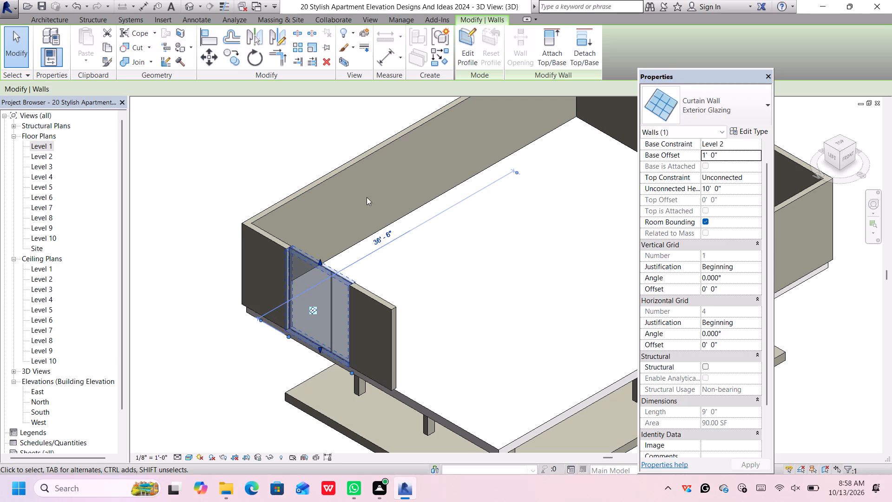
Change the west-edge curtain wall's type to Storefront.
{"action": "left_click", "coordinate": [726, 108]}
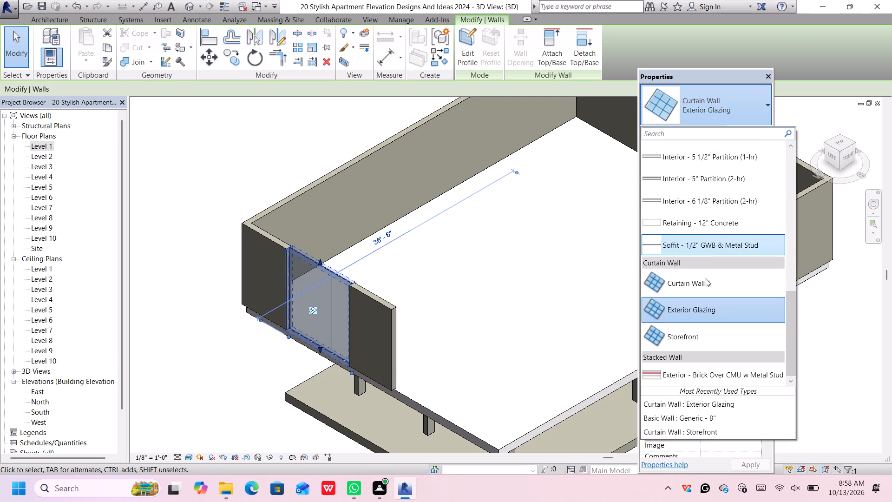
{"action": "left_click", "coordinate": [709, 335]}
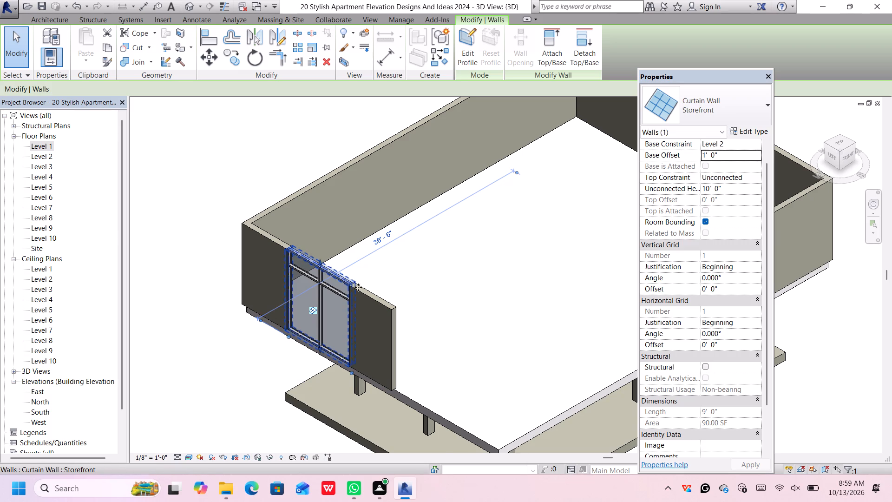
Set the Storefront type's horizontal grid spacing to 10' and apply it.
{"action": "scroll", "coordinate": [361, 281], "scroll_direction": "up", "scroll_amount": 6}
{"action": "scroll", "coordinate": [324, 290], "scroll_direction": "up", "scroll_amount": 4}
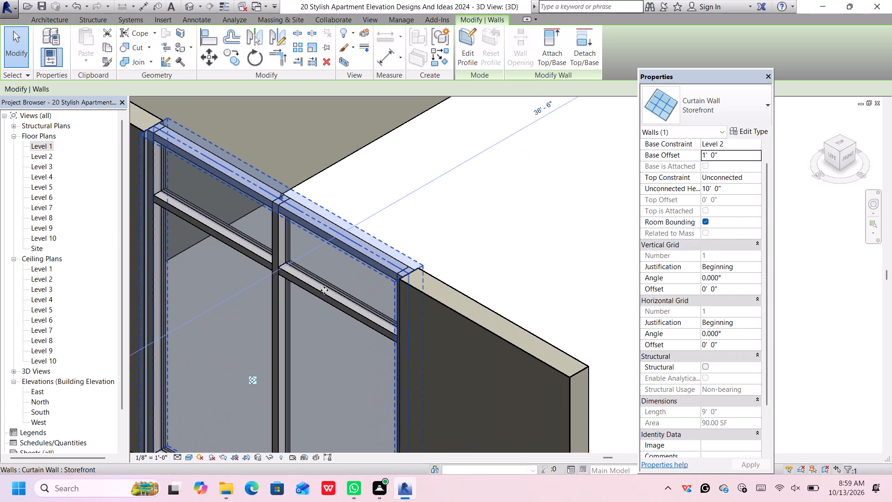
{"action": "scroll", "coordinate": [324, 290], "scroll_direction": "down", "scroll_amount": 2}
{"action": "middle_click_drag", "start_coordinate": [325, 289], "coordinate": [377, 264]}
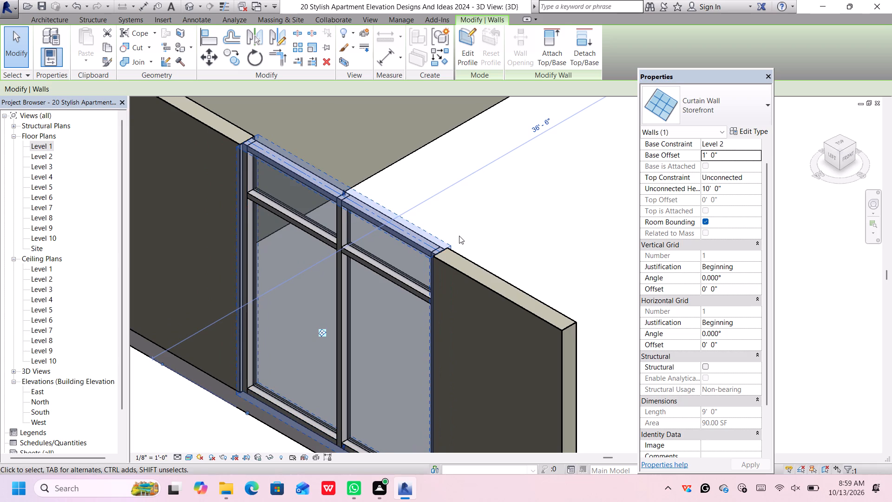
{"action": "scroll", "coordinate": [460, 236], "scroll_direction": "down", "scroll_amount": 1}
{"action": "scroll", "coordinate": [460, 236], "scroll_direction": "up", "scroll_amount": 1}
{"action": "scroll", "coordinate": [460, 236], "scroll_direction": "down", "scroll_amount": 1}
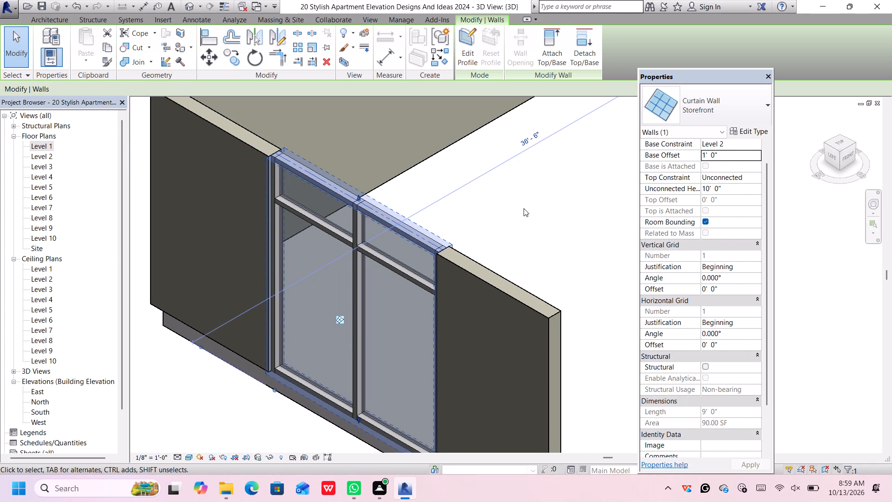
{"action": "left_click", "coordinate": [753, 132]}
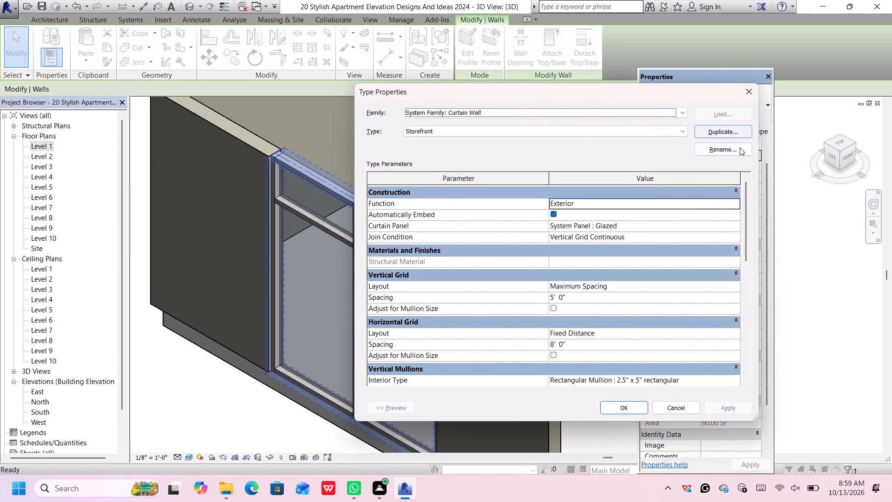
{"action": "scroll", "coordinate": [583, 341], "scroll_direction": "down", "scroll_amount": 1}
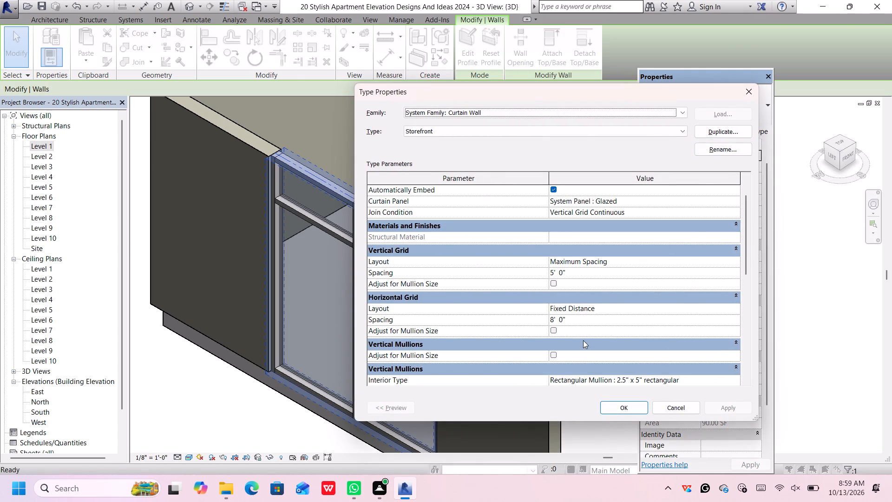
{"action": "scroll", "coordinate": [583, 340], "scroll_direction": "down", "scroll_amount": 1}
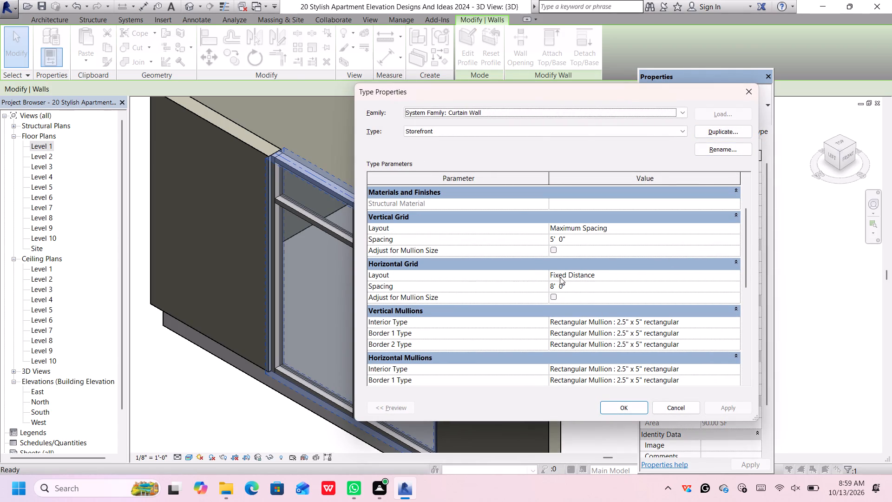
{"action": "left_click", "coordinate": [565, 284]}
{"action": "left_click_drag", "start_coordinate": [569, 284], "coordinate": [518, 292]}
{"action": "key", "text": "BackSpace"}
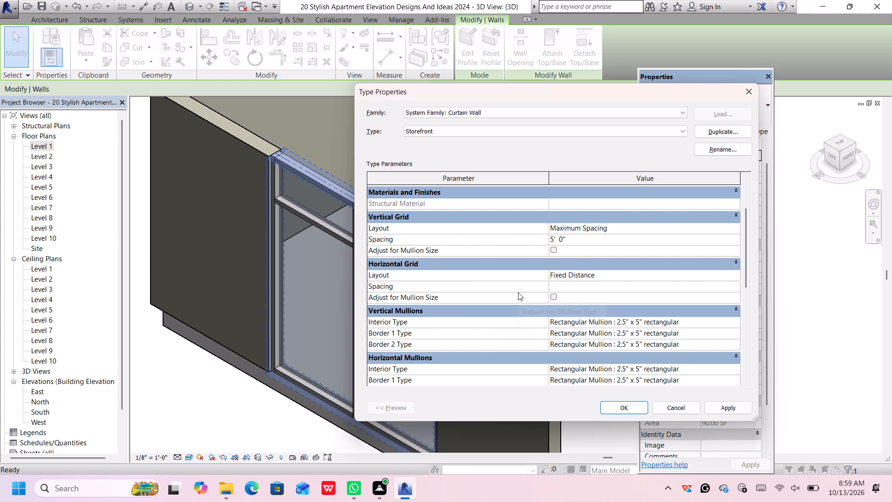
{"action": "key", "text": "1"}
{"action": "type", "text": "0'"}
{"action": "key", "text": "Return"}
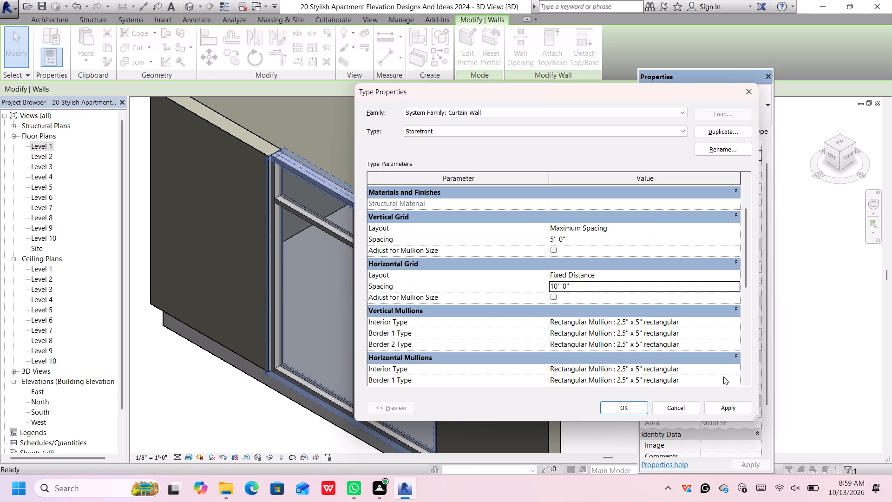
{"action": "left_click", "coordinate": [728, 408]}
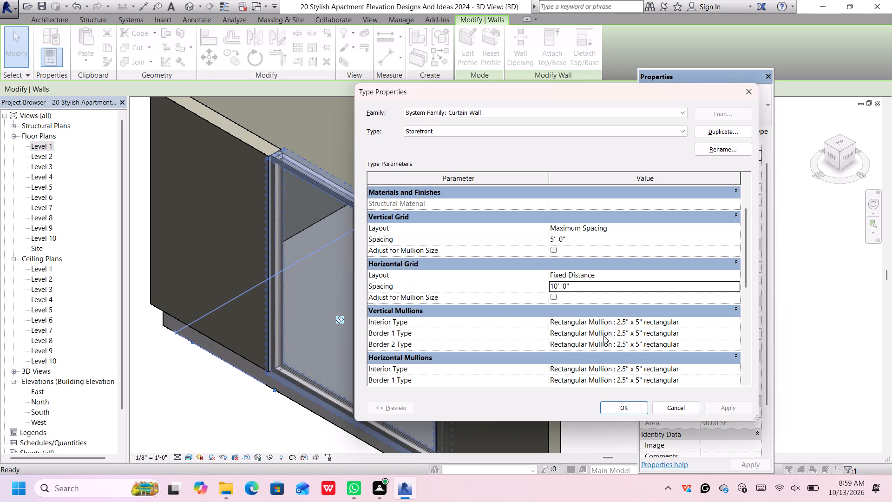
Set the Storefront type's vertical grid spacing to 3' and accept the type properties.
{"action": "left_click", "coordinate": [589, 238]}
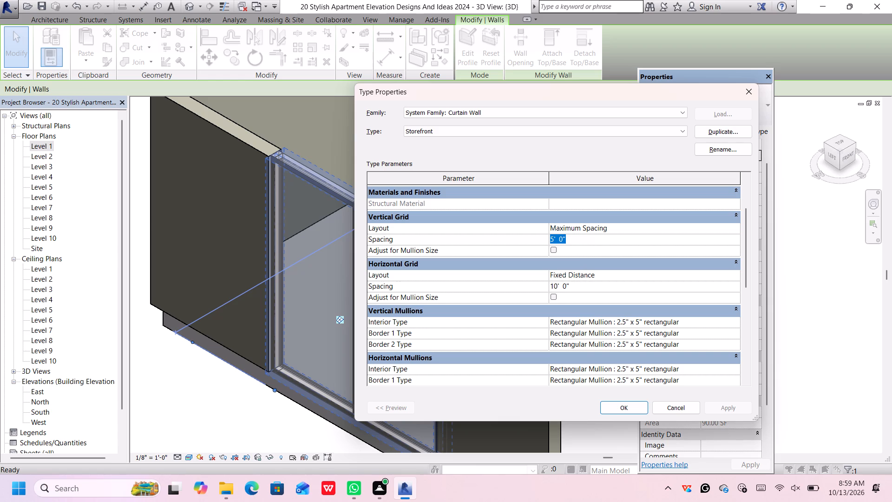
{"action": "key", "text": "BackSpace"}
{"action": "type", "text": "3'"}
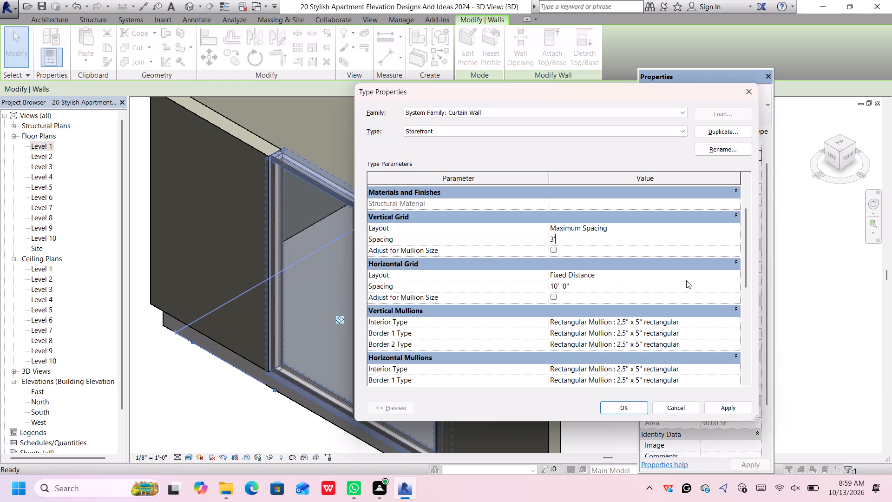
{"action": "left_click", "coordinate": [729, 410]}
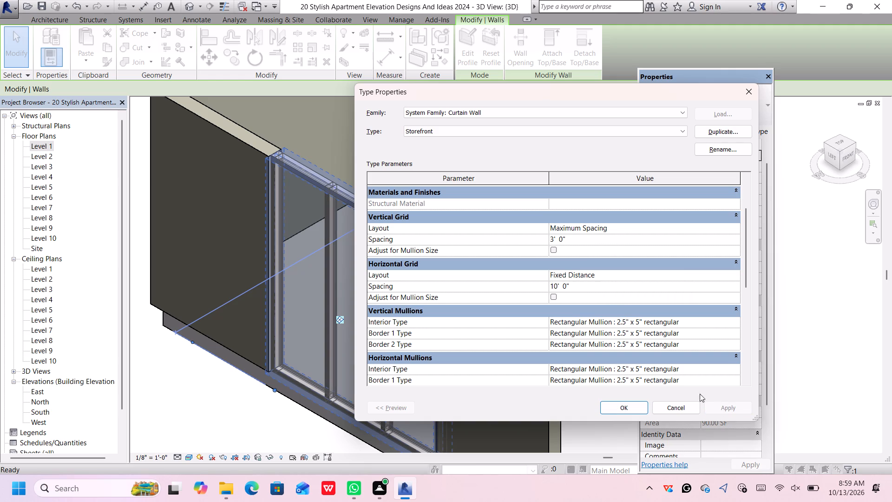
{"action": "scroll", "coordinate": [289, 347], "scroll_direction": "down", "scroll_amount": 3}
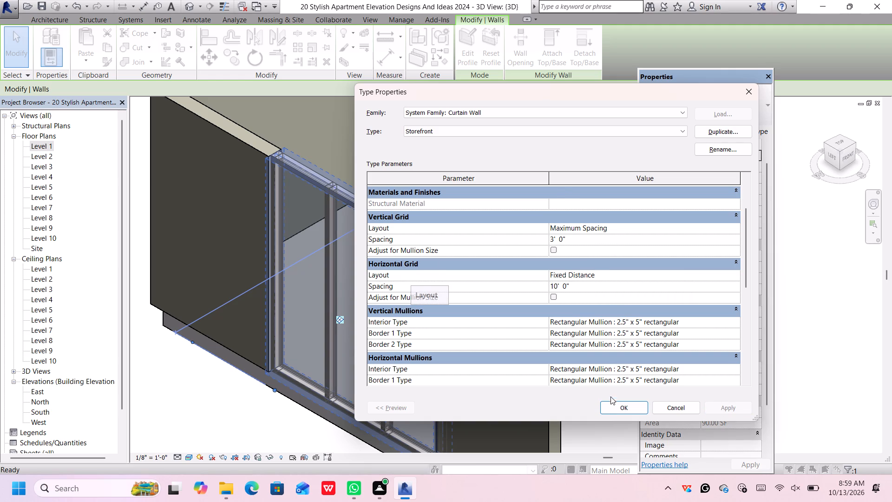
{"action": "left_click", "coordinate": [618, 408]}
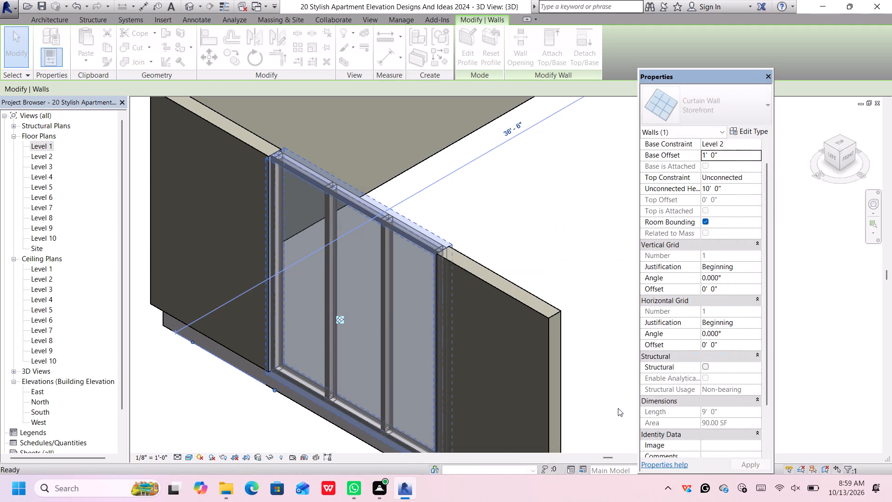
{"action": "scroll", "coordinate": [531, 356], "scroll_direction": "down", "scroll_amount": 2}
{"action": "scroll", "coordinate": [526, 347], "scroll_direction": "up", "scroll_amount": 1}
{"action": "scroll", "coordinate": [526, 345], "scroll_direction": "down", "scroll_amount": 3}
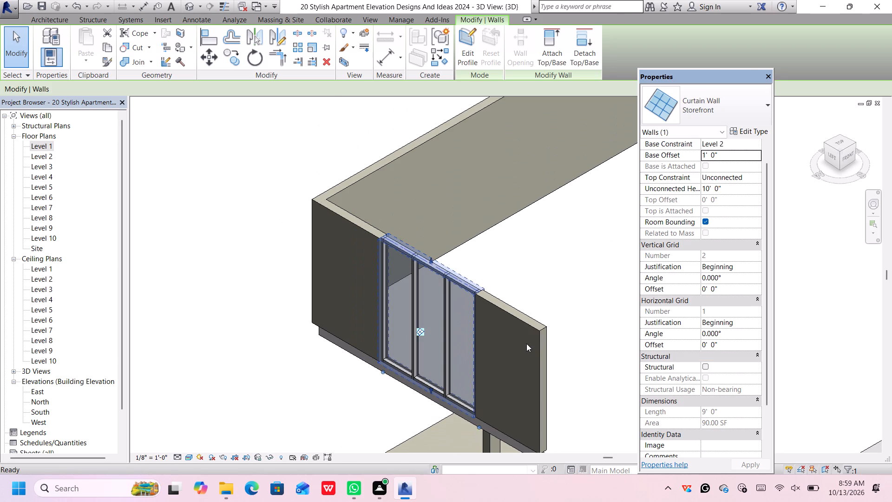
Review the Storefront curtain wall type's construction, grid and mullion parameters, then close its type properties.
{"action": "middle_click_drag", "start_coordinate": [333, 407], "coordinate": [325, 325]}
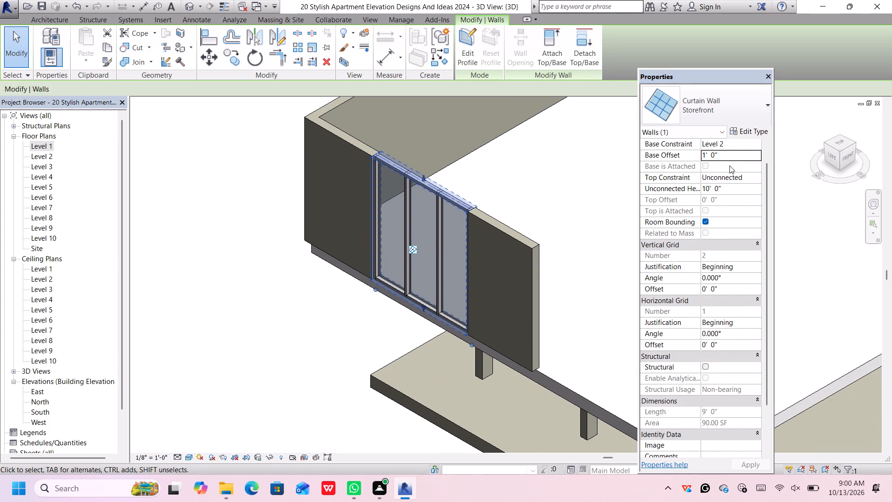
{"action": "left_click", "coordinate": [740, 131]}
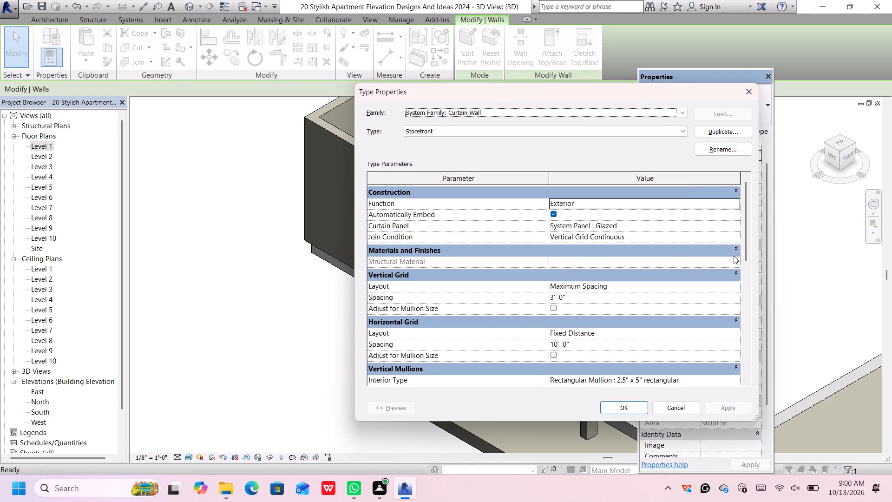
{"action": "left_click", "coordinate": [737, 262]}
{"action": "left_click", "coordinate": [737, 262]}
{"action": "scroll", "coordinate": [480, 284], "scroll_direction": "down", "scroll_amount": 1}
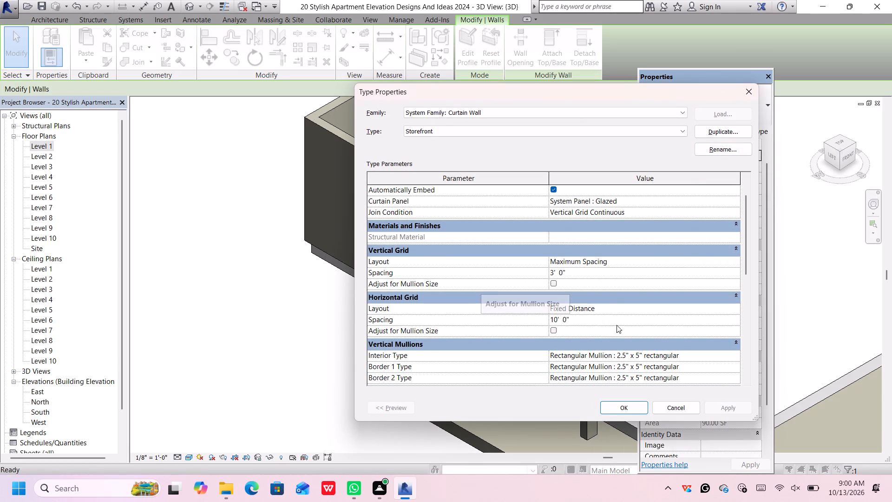
{"action": "scroll", "coordinate": [634, 312], "scroll_direction": "down", "scroll_amount": 4}
{"action": "scroll", "coordinate": [634, 313], "scroll_direction": "up", "scroll_amount": 1}
{"action": "scroll", "coordinate": [634, 313], "scroll_direction": "down", "scroll_amount": 7}
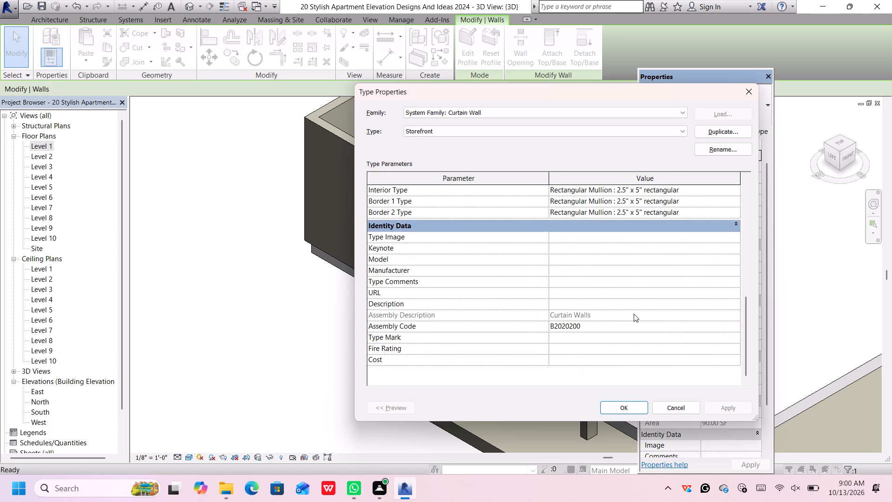
{"action": "scroll", "coordinate": [585, 334], "scroll_direction": "up", "scroll_amount": 10}
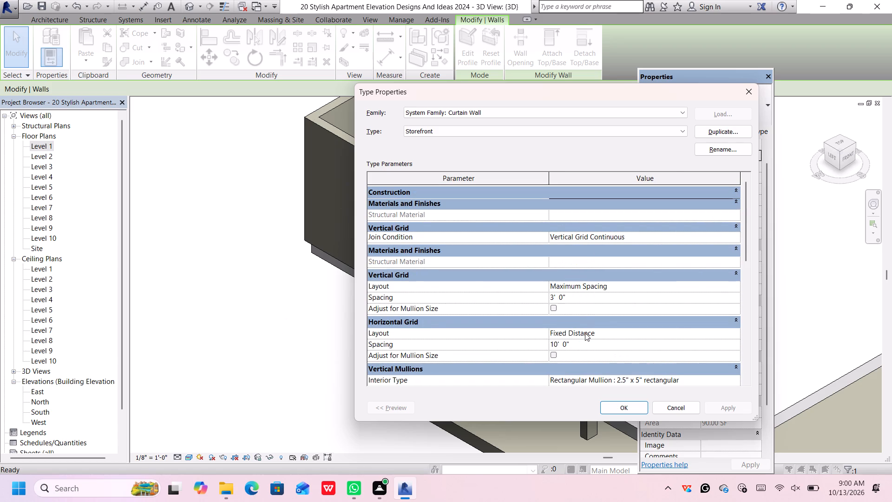
{"action": "scroll", "coordinate": [585, 333], "scroll_direction": "up", "scroll_amount": 2}
{"action": "scroll", "coordinate": [725, 284], "scroll_direction": "down", "scroll_amount": 3}
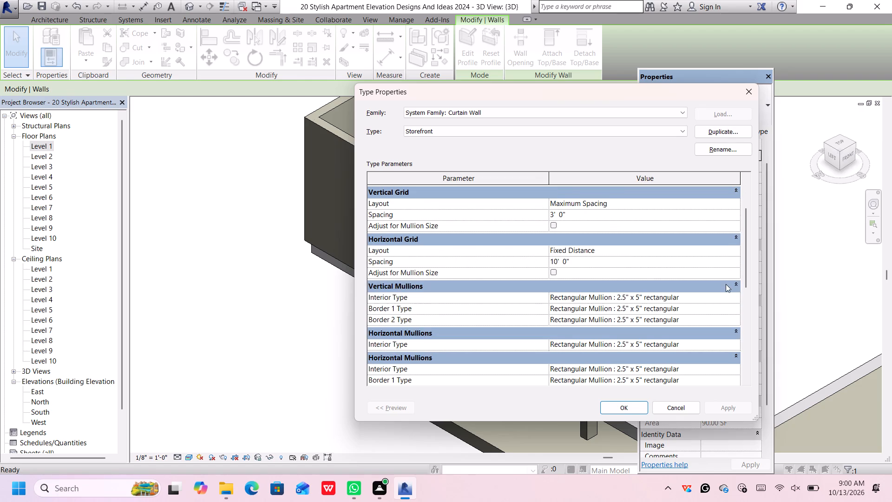
{"action": "scroll", "coordinate": [726, 284], "scroll_direction": "down", "scroll_amount": 5}
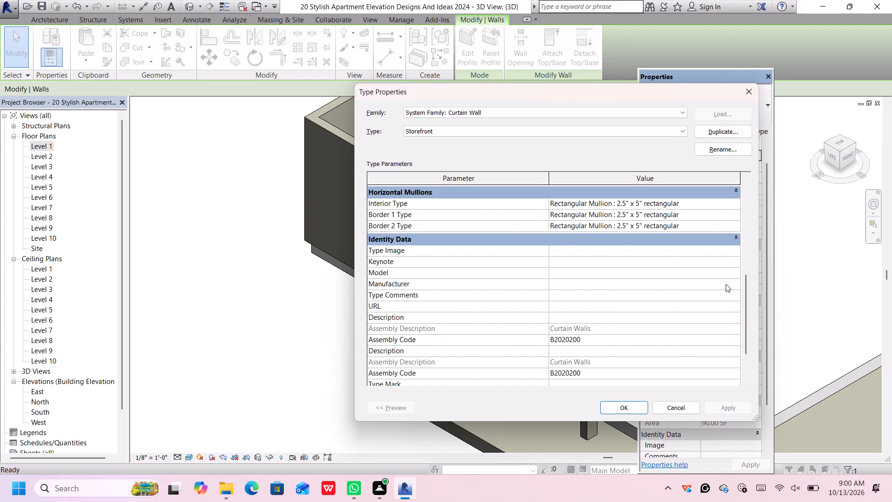
{"action": "scroll", "coordinate": [726, 284], "scroll_direction": "down", "scroll_amount": 1}
{"action": "scroll", "coordinate": [726, 284], "scroll_direction": "up", "scroll_amount": 6}
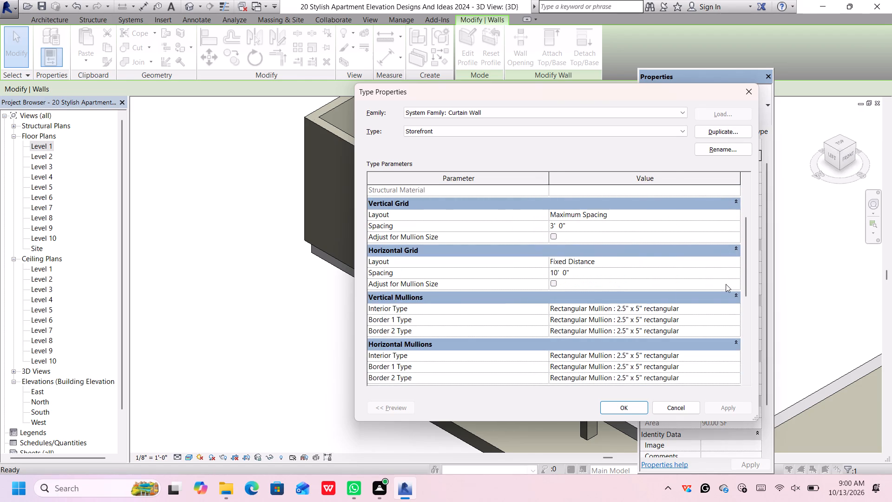
{"action": "scroll", "coordinate": [726, 284], "scroll_direction": "up", "scroll_amount": 3}
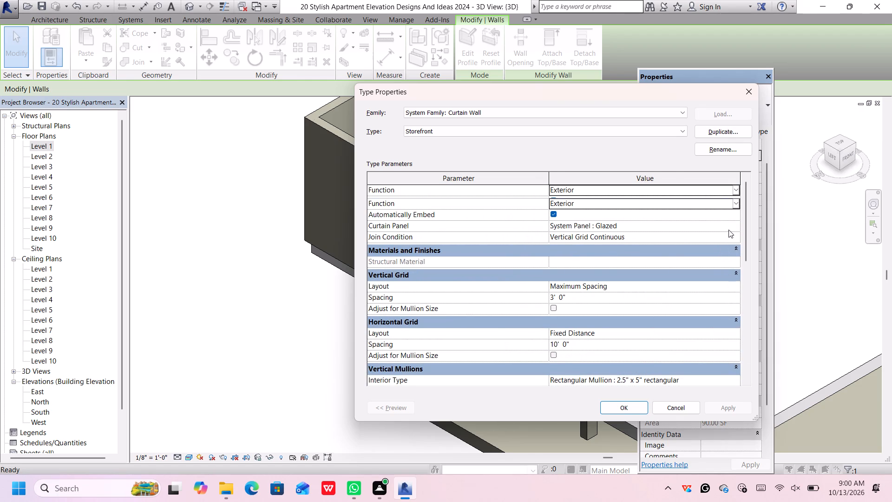
{"action": "left_click", "coordinate": [728, 230]}
{"action": "left_click", "coordinate": [726, 242]}
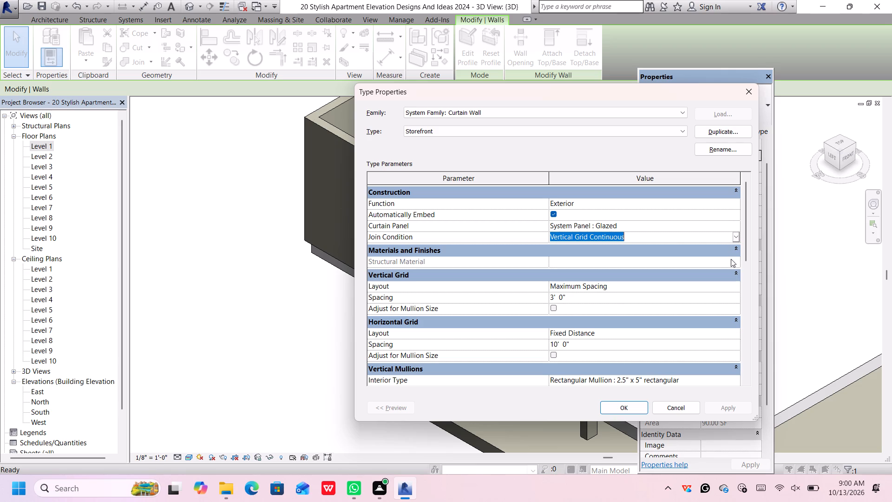
{"action": "left_click", "coordinate": [733, 262]}
{"action": "left_click", "coordinate": [736, 260]}
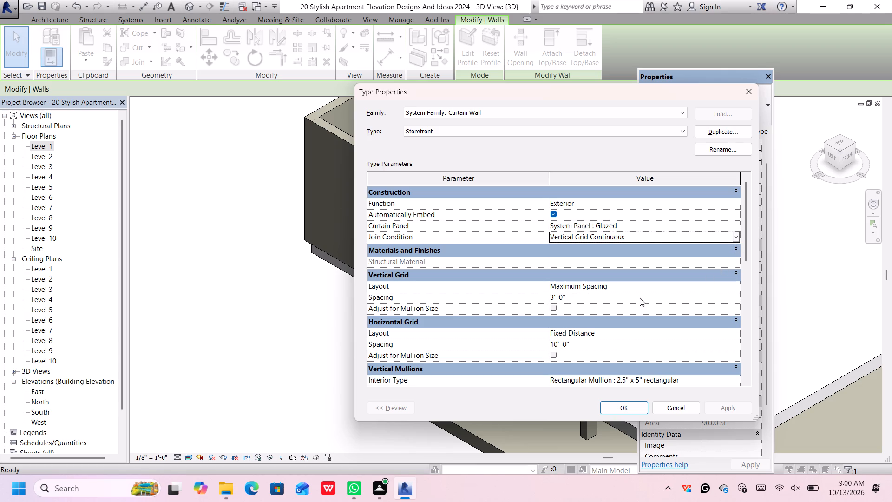
{"action": "left_click", "coordinate": [199, 407]}
{"action": "left_click", "coordinate": [614, 405]}
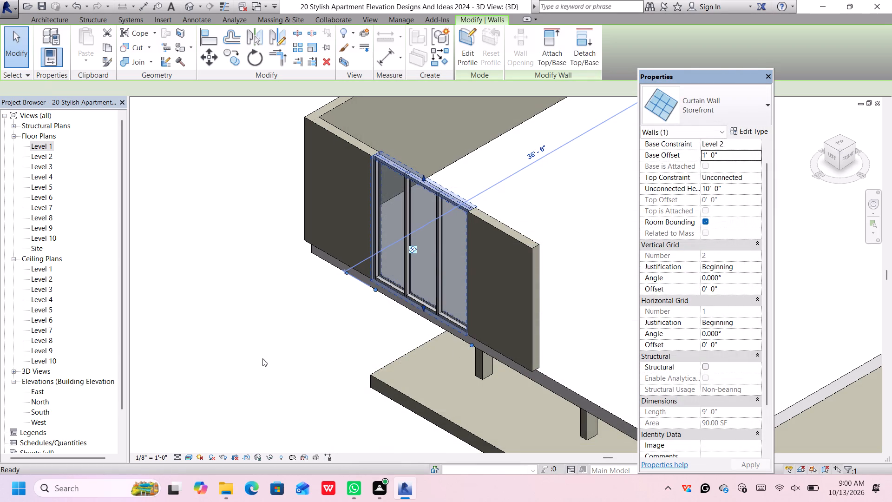
Nudge the short solid wall next to the west-edge Storefront glazing slightly inward over the slab edge.
{"action": "scroll", "coordinate": [505, 242], "scroll_direction": "up", "scroll_amount": 3}
{"action": "left_click", "coordinate": [518, 233]}
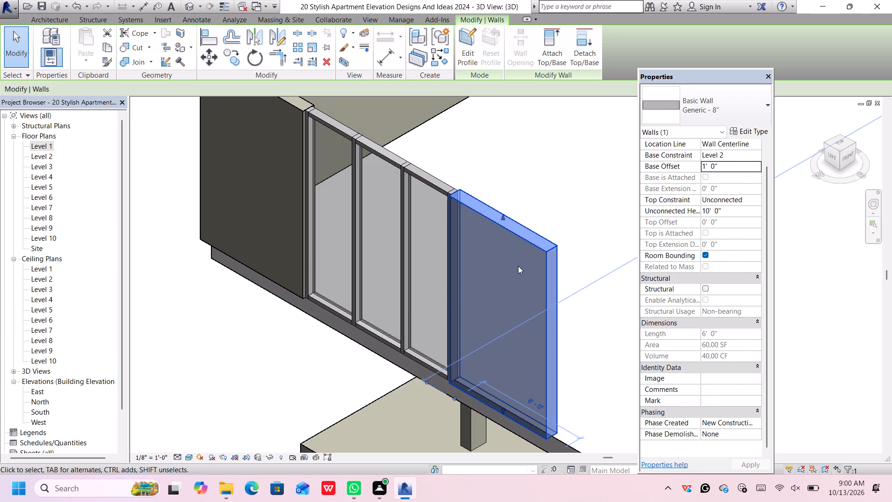
{"action": "key", "text": "Up"}
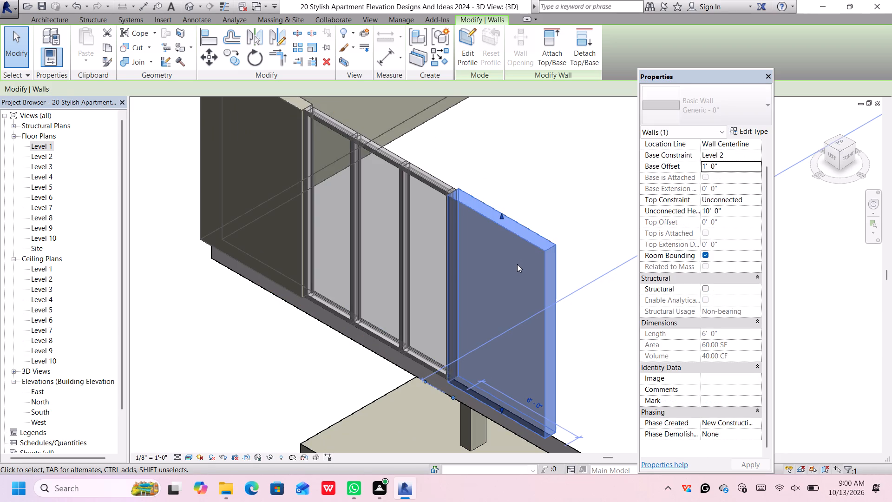
{"action": "key", "text": "Right"}
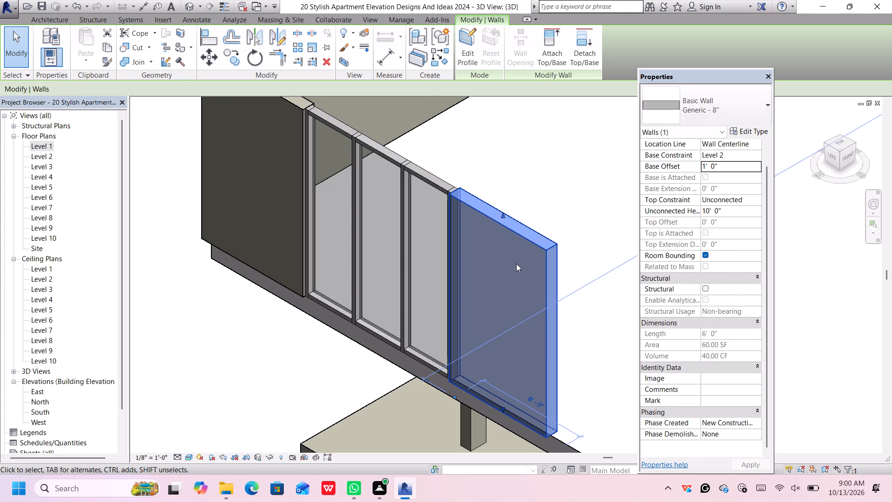
{"action": "key", "text": "Right"}
{"action": "key", "text": "Right"}
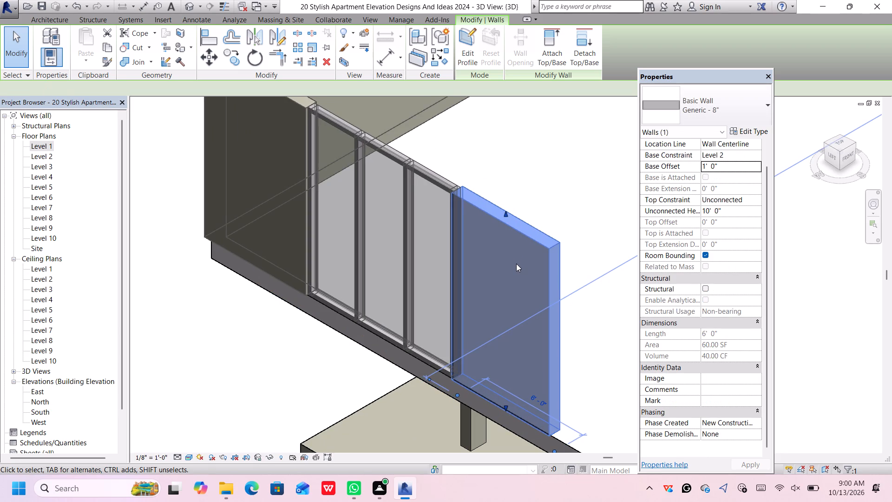
{"action": "key", "text": "Right"}
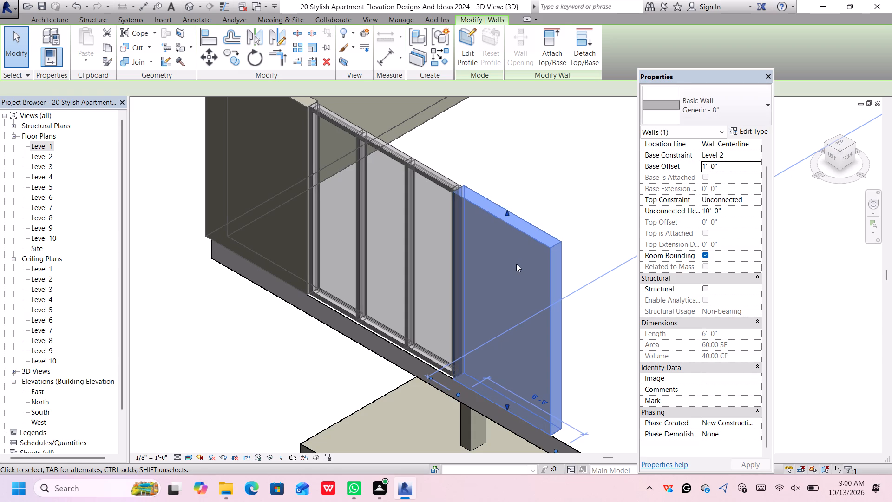
Nudge the 8' wall segment at the front corner slightly inward over the slab edge, keeping its length.
{"action": "scroll", "coordinate": [504, 244], "scroll_direction": "down", "scroll_amount": 4}
{"action": "scroll", "coordinate": [292, 204], "scroll_direction": "down", "scroll_amount": 2}
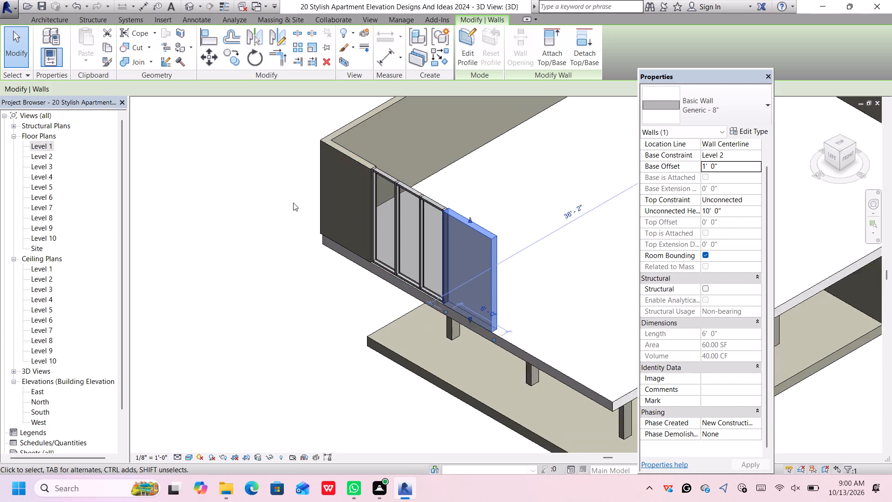
{"action": "scroll", "coordinate": [293, 203], "scroll_direction": "down", "scroll_amount": 1}
{"action": "scroll", "coordinate": [306, 196], "scroll_direction": "up", "scroll_amount": 1}
{"action": "scroll", "coordinate": [307, 196], "scroll_direction": "down", "scroll_amount": 3}
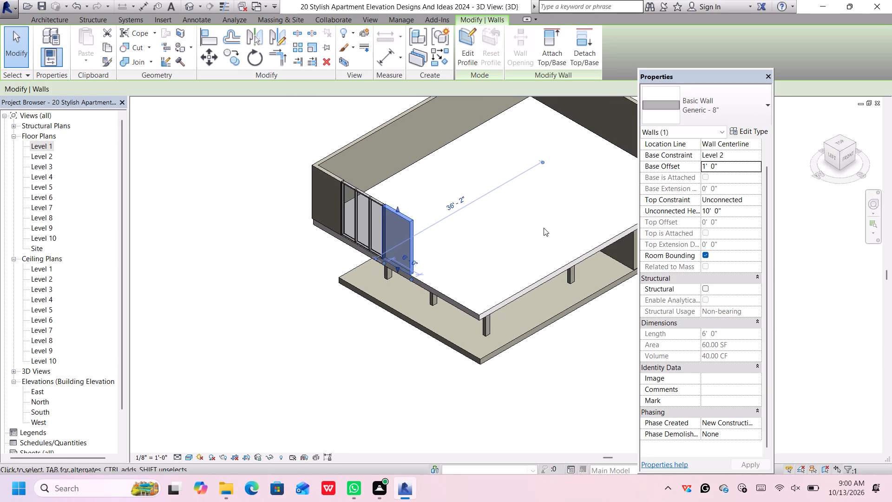
{"action": "scroll", "coordinate": [564, 228], "scroll_direction": "down", "scroll_amount": 2}
{"action": "middle_click_drag", "start_coordinate": [569, 334], "coordinate": [363, 401]}
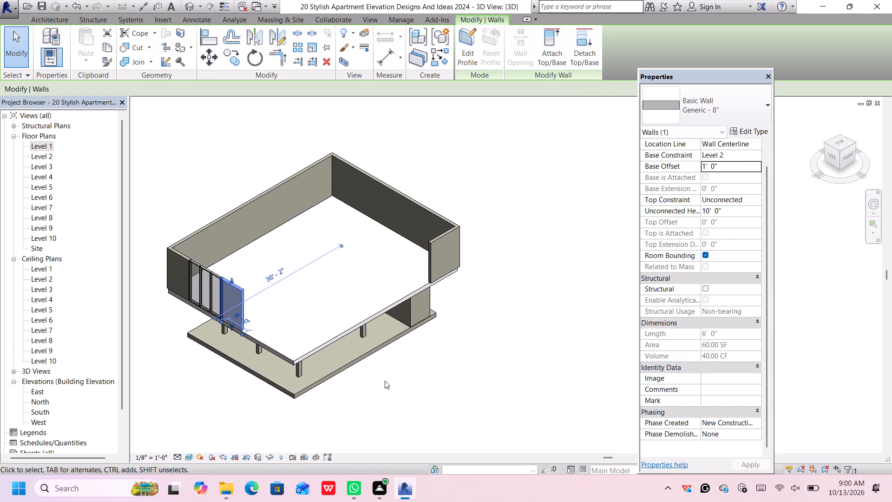
{"action": "scroll", "coordinate": [445, 258], "scroll_direction": "up", "scroll_amount": 6}
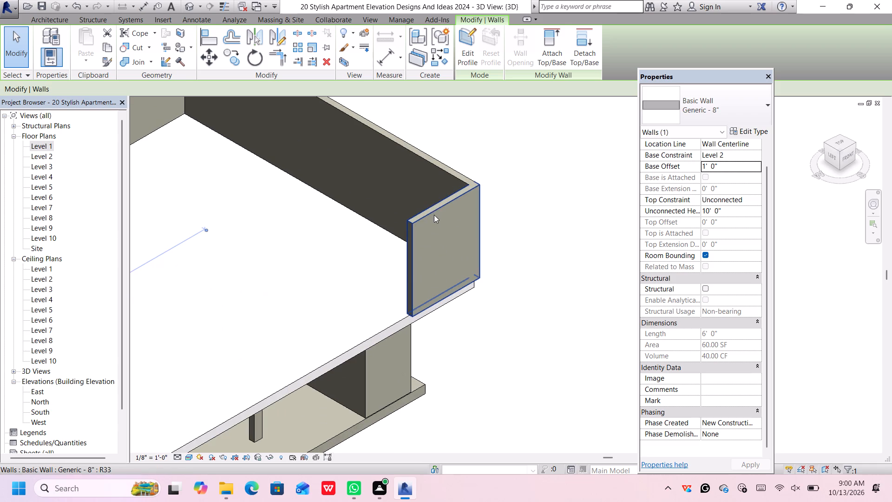
{"action": "left_click", "coordinate": [433, 209]}
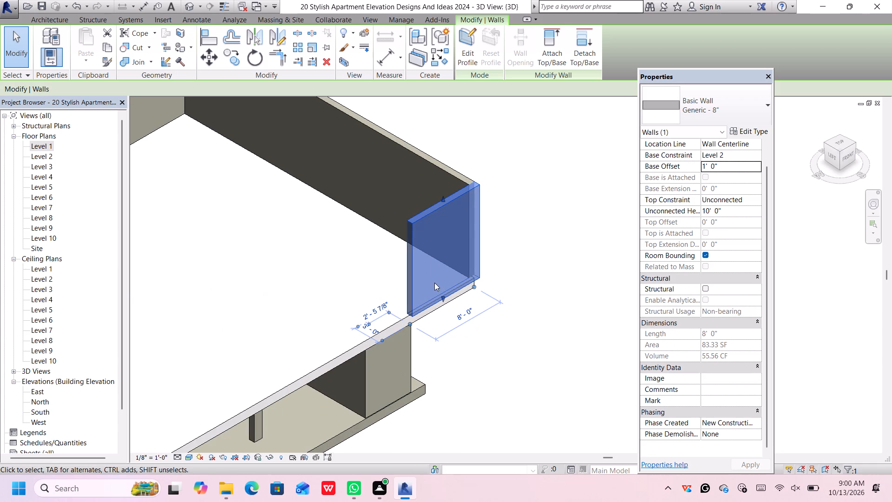
{"action": "key", "text": "Left"}
{"action": "key", "text": "Right"}
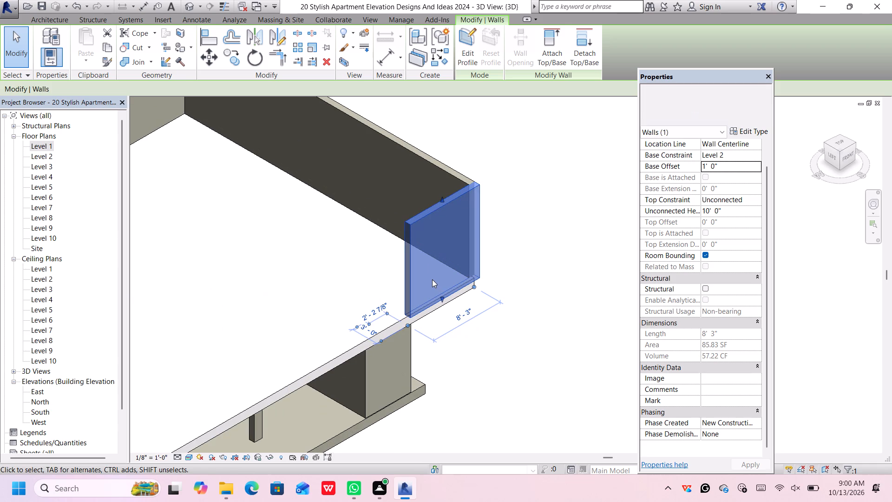
{"action": "key", "text": "Right"}
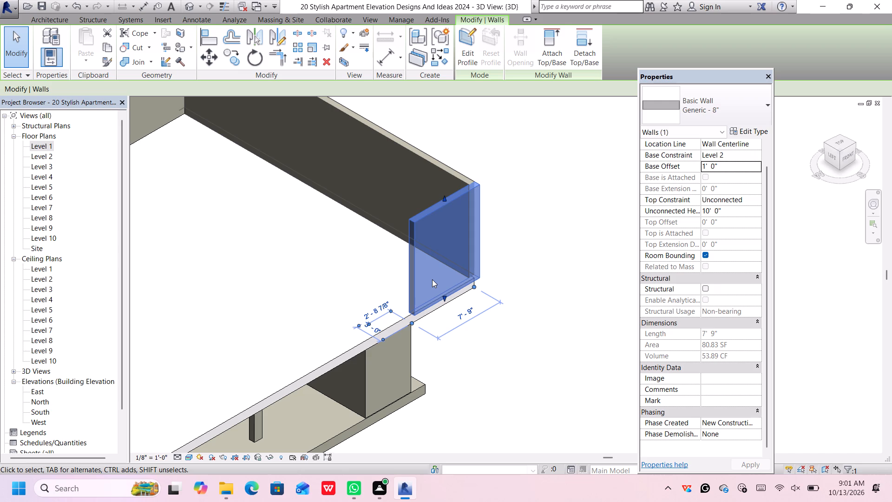
{"action": "key", "text": "Left"}
{"action": "key", "text": "Up"}
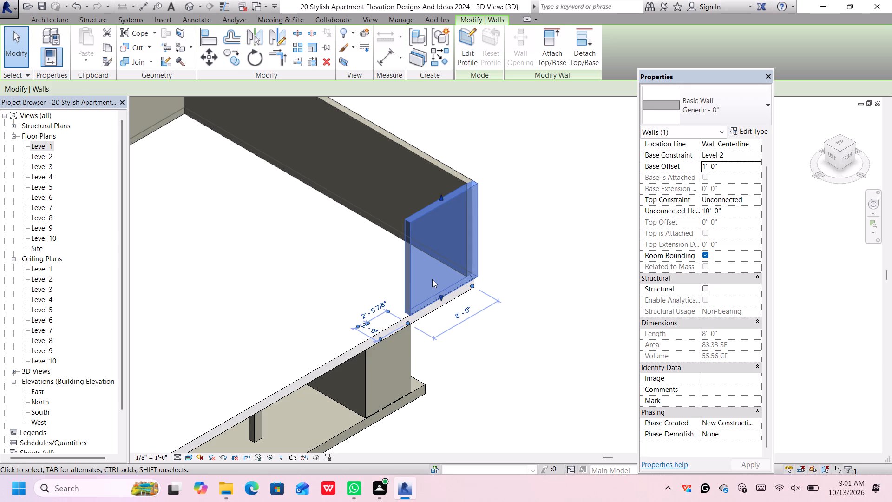
{"action": "key", "text": "Up"}
{"action": "key", "text": "Down"}
{"action": "scroll", "coordinate": [396, 331], "scroll_direction": "up", "scroll_amount": 7}
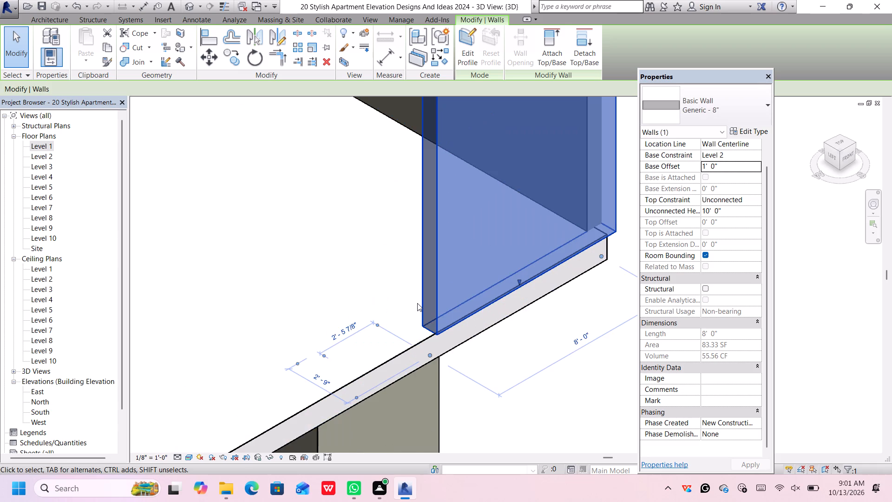
{"action": "scroll", "coordinate": [417, 304], "scroll_direction": "up", "scroll_amount": 6}
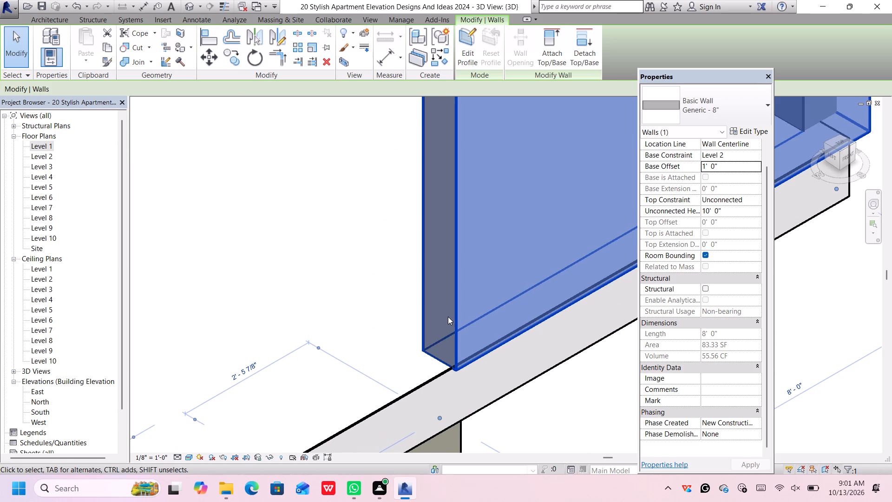
{"action": "key", "text": "Up"}
{"action": "key", "text": "Up"}
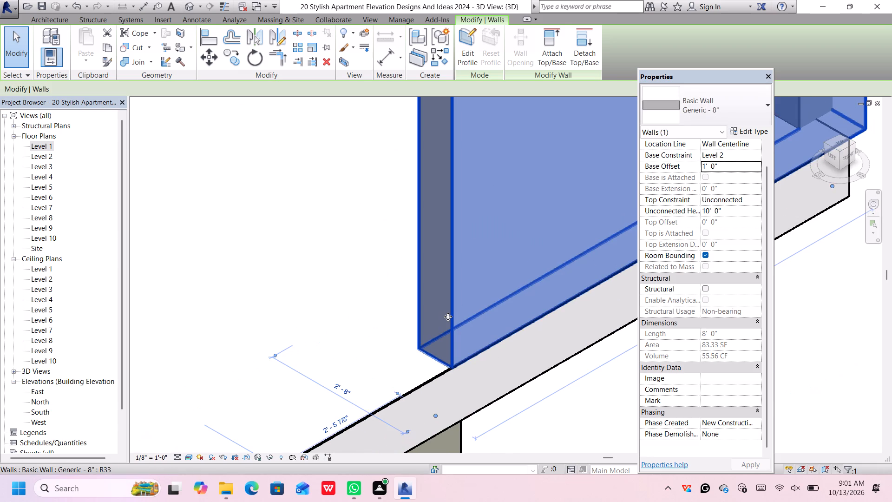
Nudge the long east Level 2 wall inward to sit flush with the slab edge at the front corner.
{"action": "scroll", "coordinate": [462, 343], "scroll_direction": "down", "scroll_amount": 5}
{"action": "scroll", "coordinate": [527, 407], "scroll_direction": "up", "scroll_amount": 1}
{"action": "scroll", "coordinate": [526, 407], "scroll_direction": "down", "scroll_amount": 6}
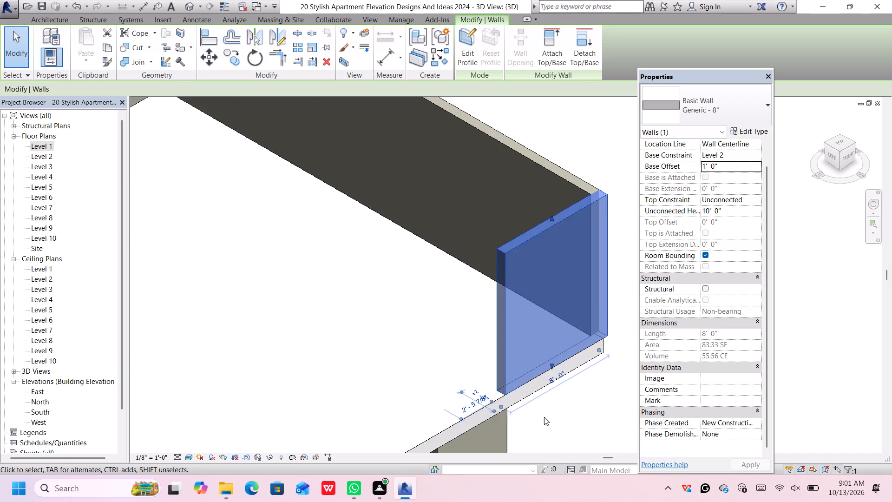
{"action": "scroll", "coordinate": [544, 417], "scroll_direction": "down", "scroll_amount": 5}
{"action": "middle_click_drag", "start_coordinate": [573, 426], "coordinate": [602, 300]}
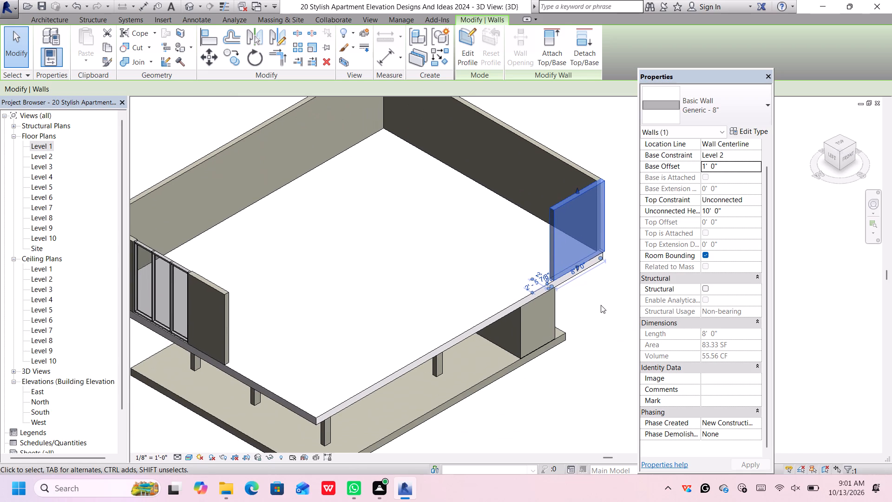
{"action": "middle_click_drag", "start_coordinate": [598, 313], "coordinate": [420, 276]}
{"action": "scroll", "coordinate": [619, 277], "scroll_direction": "up", "scroll_amount": 13}
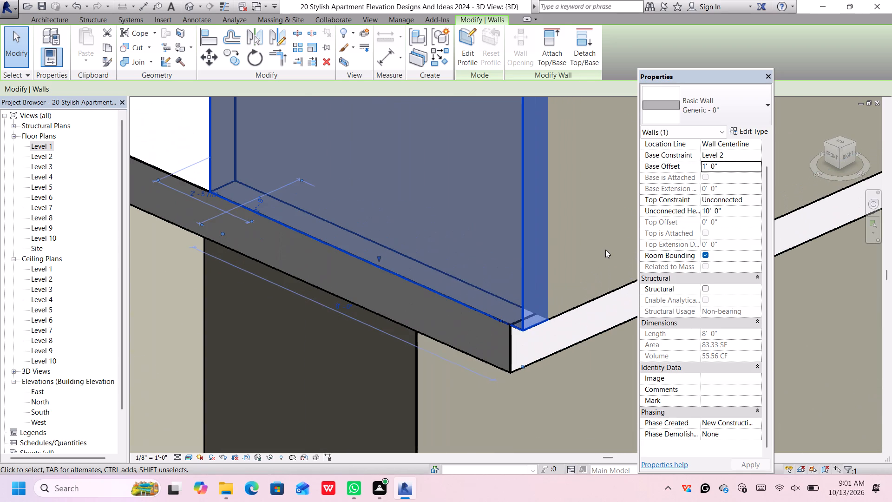
{"action": "left_click", "coordinate": [565, 277]}
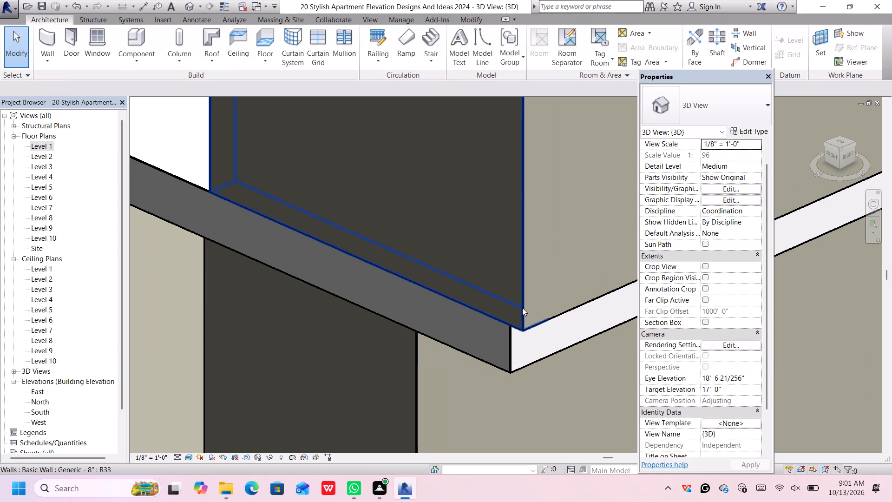
{"action": "left_click", "coordinate": [556, 312]}
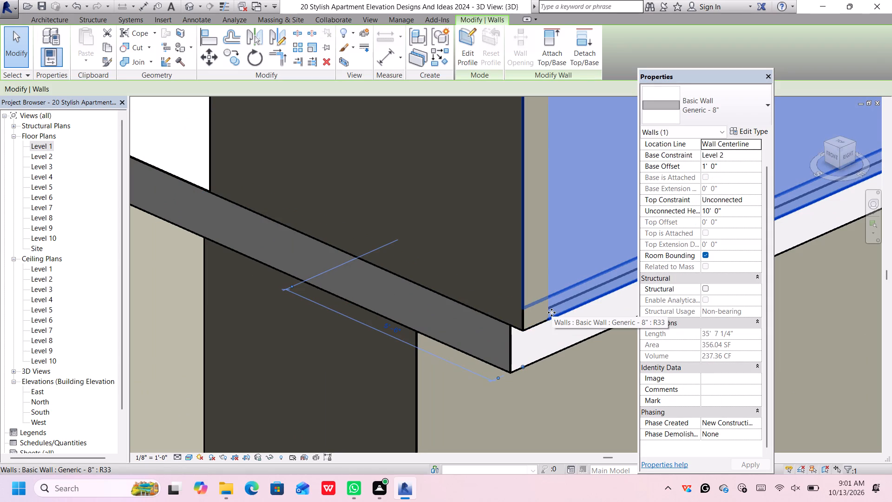
{"action": "key", "text": "Down"}
{"action": "key", "text": "Up"}
{"action": "key", "text": "Up"}
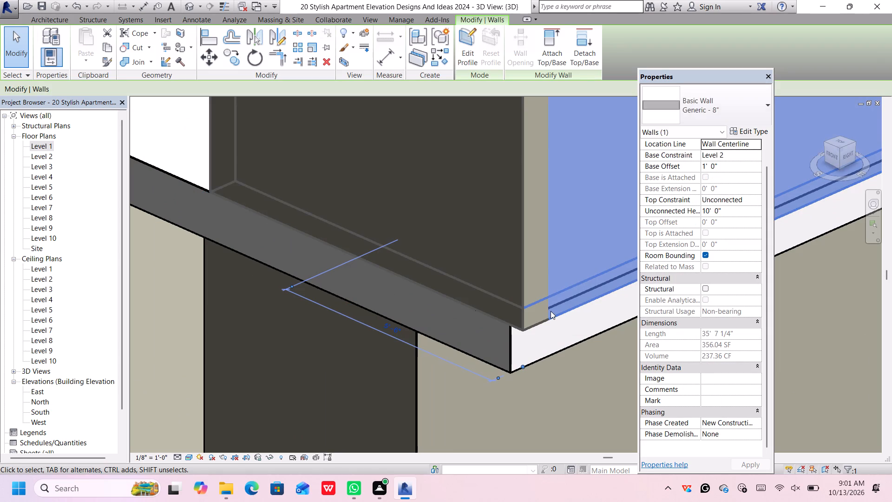
{"action": "key", "text": "Up"}
{"action": "key", "text": "Up"}
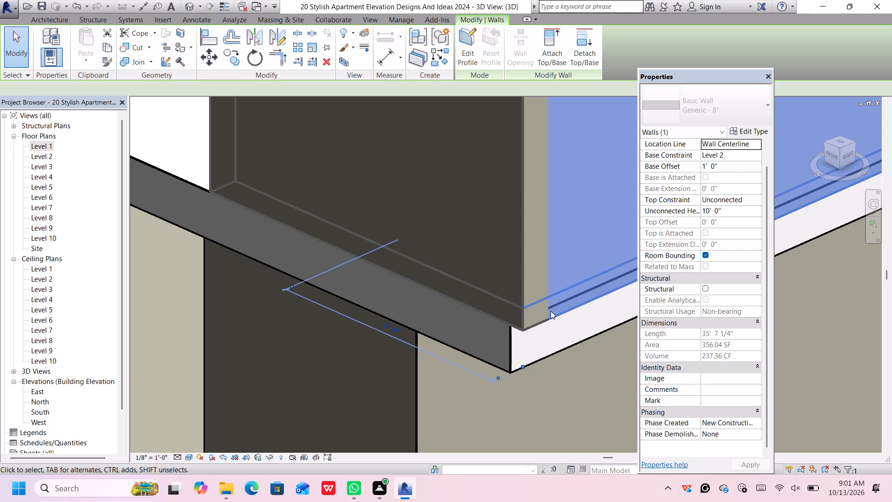
{"action": "key", "text": "Up"}
{"action": "key", "text": "Up"}
{"action": "key", "text": "Up"}
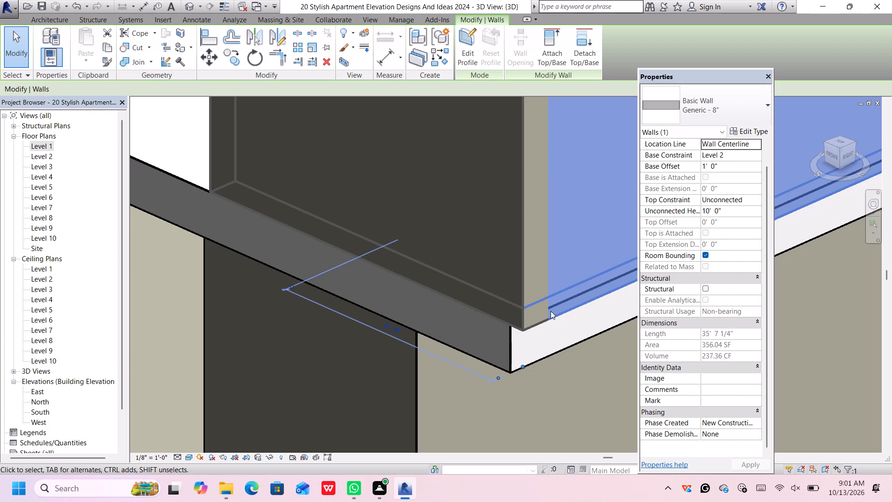
{"action": "scroll", "coordinate": [524, 352], "scroll_direction": "down", "scroll_amount": 3}
{"action": "scroll", "coordinate": [526, 350], "scroll_direction": "up", "scroll_amount": 1}
{"action": "scroll", "coordinate": [527, 349], "scroll_direction": "down", "scroll_amount": 8}
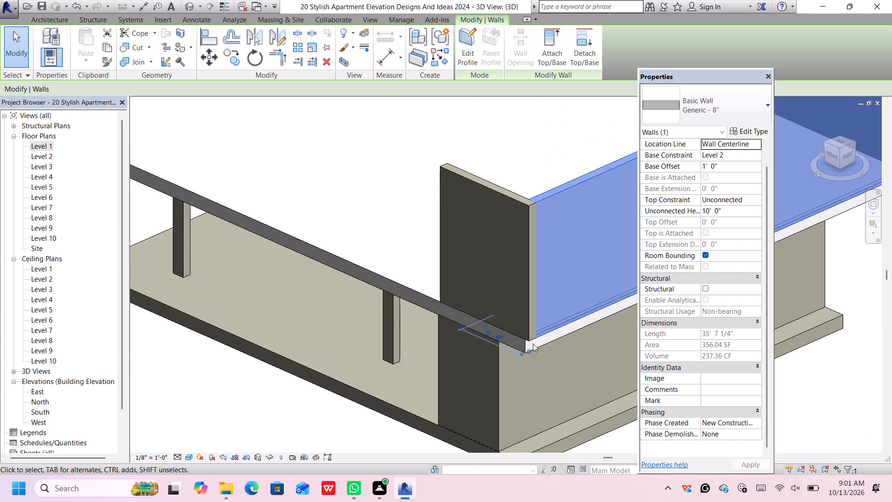
{"action": "middle_click_drag", "start_coordinate": [580, 270], "coordinate": [439, 315]}
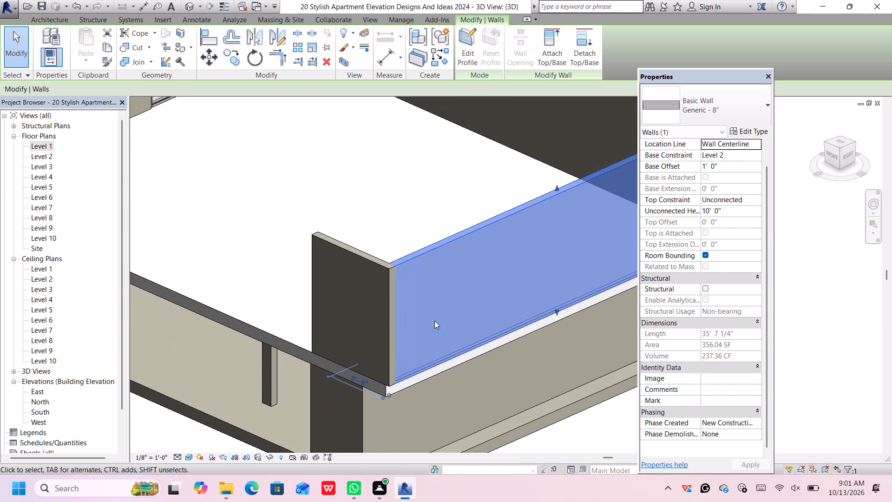
{"action": "key", "text": "Left"}
{"action": "key", "text": "Left"}
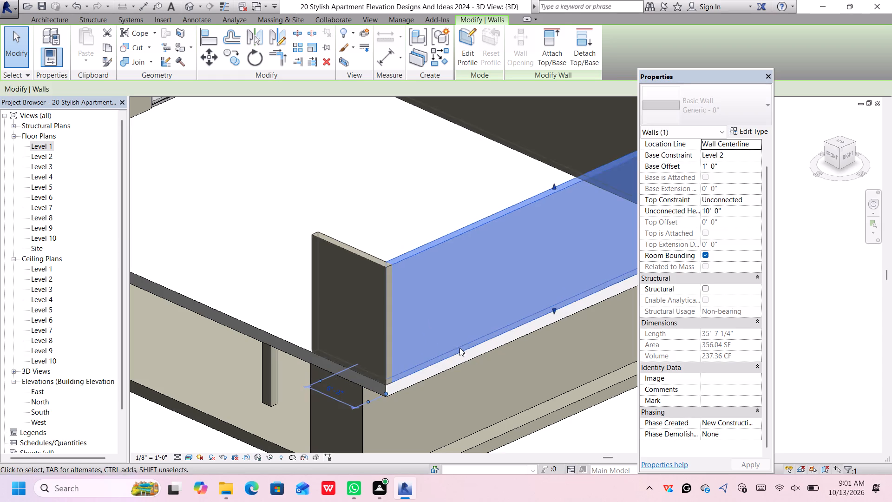
{"action": "scroll", "coordinate": [382, 390], "scroll_direction": "up", "scroll_amount": 5}
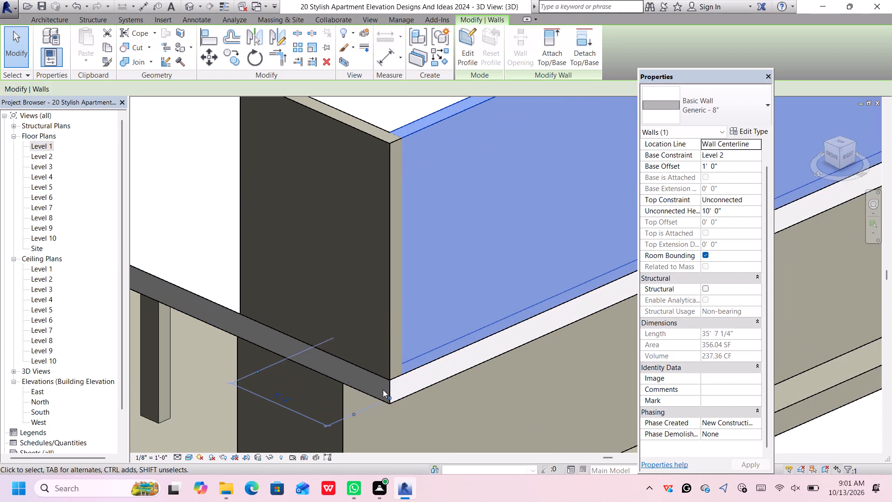
{"action": "scroll", "coordinate": [383, 390], "scroll_direction": "up", "scroll_amount": 14}
{"action": "scroll", "coordinate": [410, 367], "scroll_direction": "down", "scroll_amount": 20}
{"action": "scroll", "coordinate": [410, 367], "scroll_direction": "down", "scroll_amount": 7}
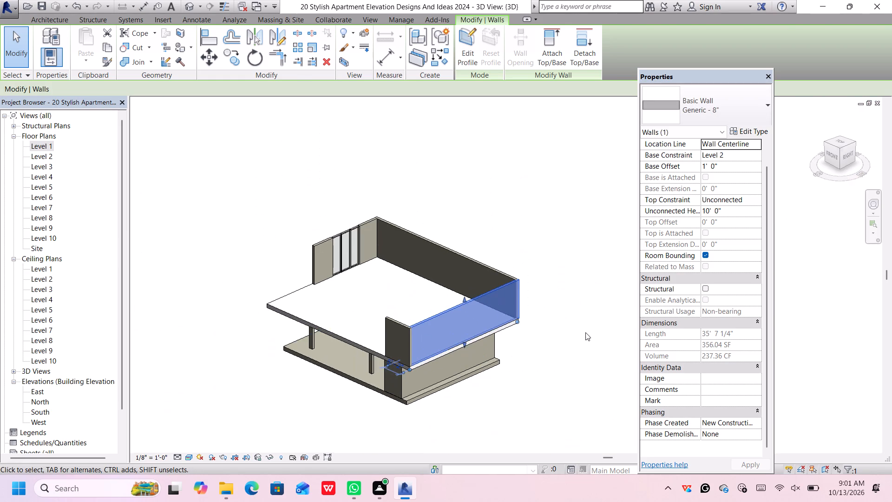
{"action": "left_click", "coordinate": [585, 332]}
Nudge the long rear Level 2 wall inward to the slab edge, bringing its temporary offset dimension to 2' 8".
{"action": "middle_click_drag", "start_coordinate": [560, 341], "coordinate": [547, 352]}
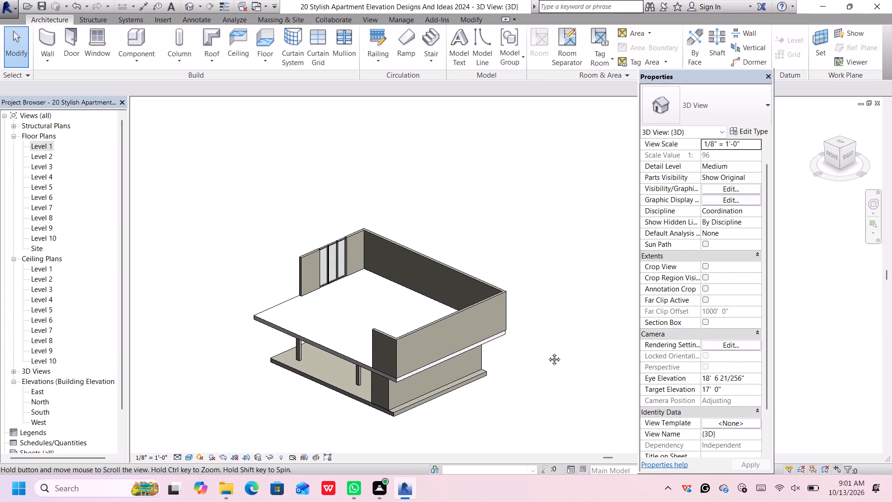
{"action": "middle_click_drag", "start_coordinate": [547, 352], "coordinate": [425, 287]}
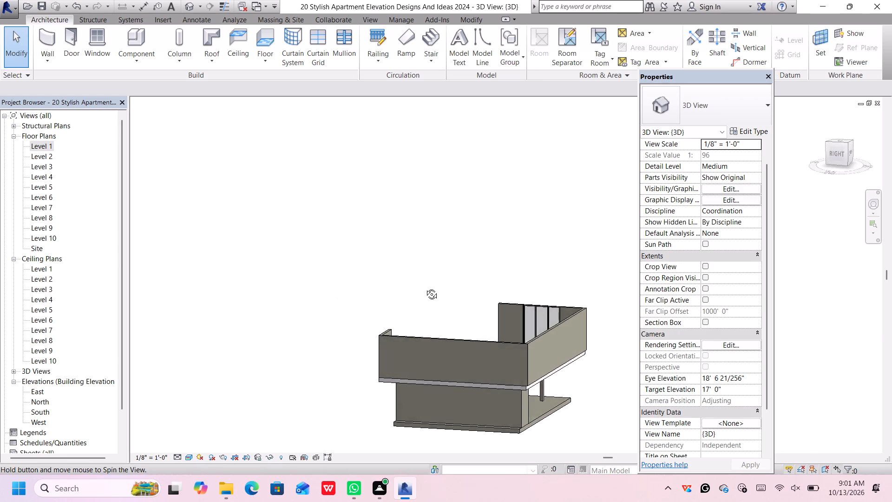
{"action": "middle_click_drag", "start_coordinate": [425, 287], "coordinate": [482, 319]}
{"action": "scroll", "coordinate": [530, 341], "scroll_direction": "up", "scroll_amount": 5}
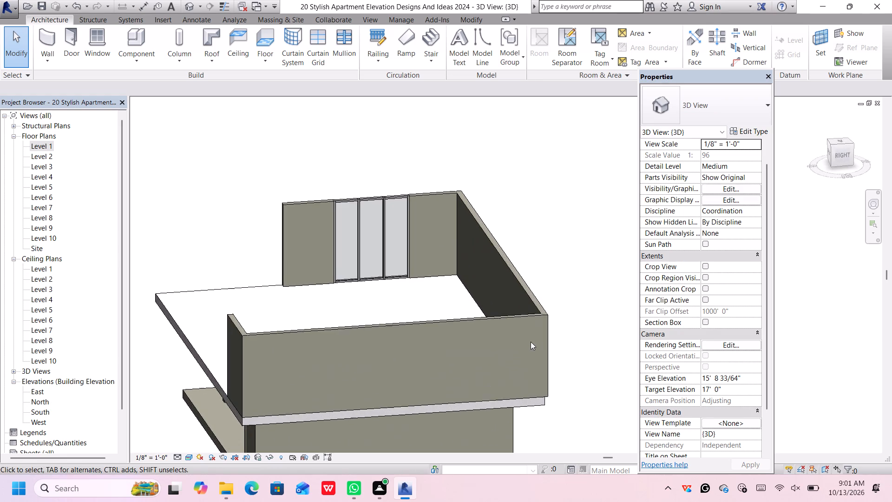
{"action": "scroll", "coordinate": [606, 393], "scroll_direction": "up", "scroll_amount": 4}
{"action": "middle_click_drag", "start_coordinate": [567, 377], "coordinate": [606, 382]}
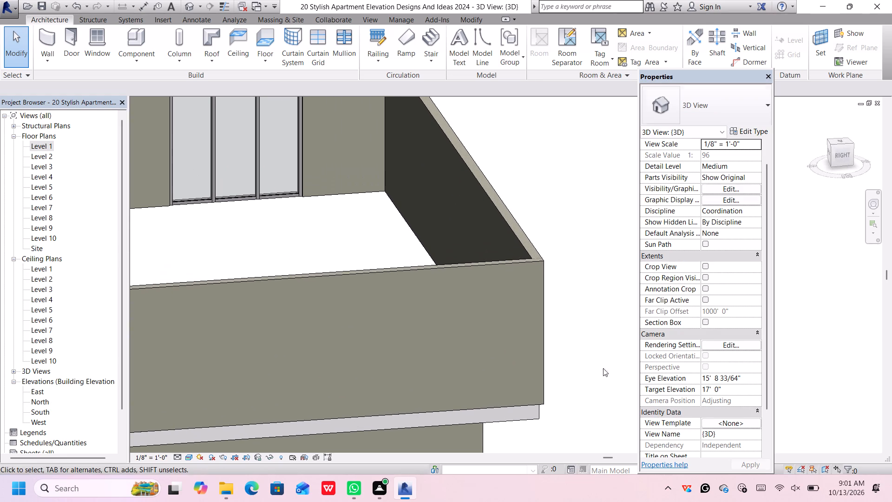
{"action": "left_click", "coordinate": [527, 236]}
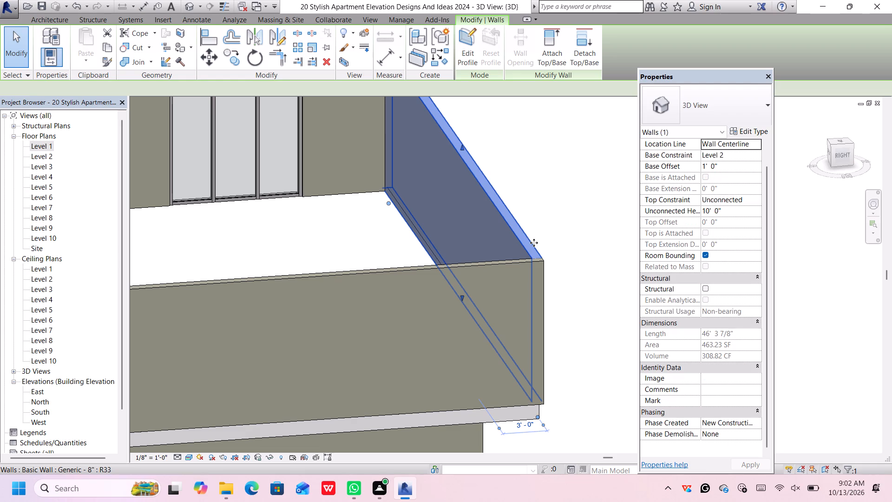
{"action": "key", "text": "Left"}
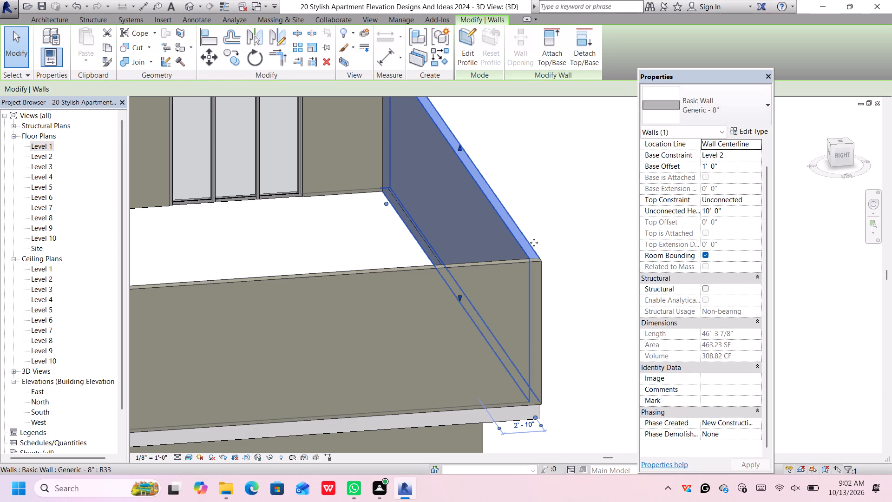
{"action": "key", "text": "Left"}
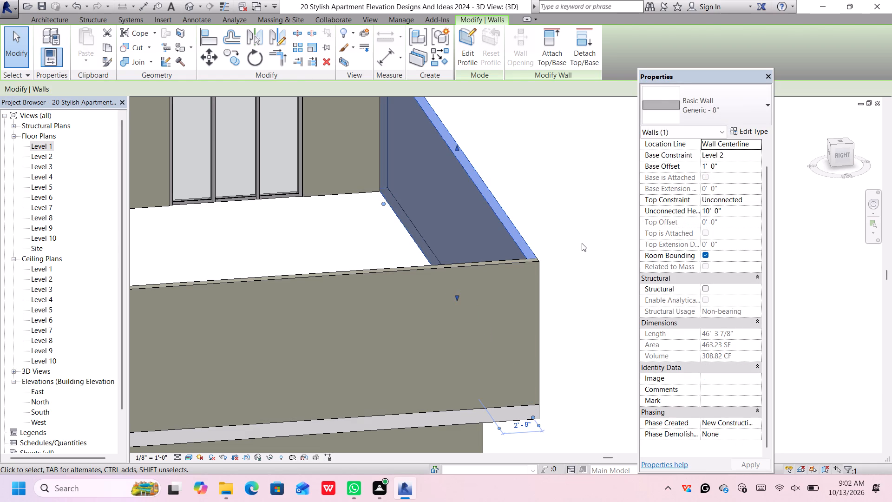
{"action": "left_click", "coordinate": [582, 243]}
Examine the Level 2 walls and their alignment with the slab edges from several sides of the model.
{"action": "scroll", "coordinate": [582, 244], "scroll_direction": "down", "scroll_amount": 8}
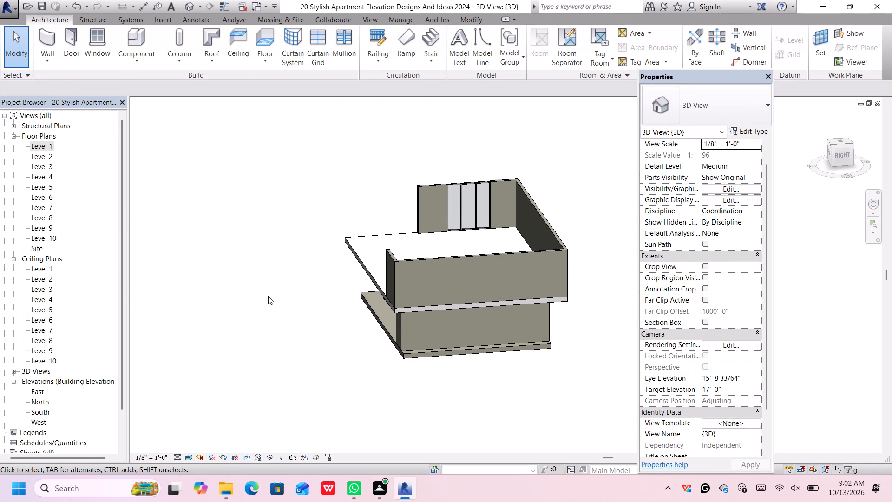
{"action": "middle_click_drag", "start_coordinate": [267, 296], "coordinate": [294, 327]}
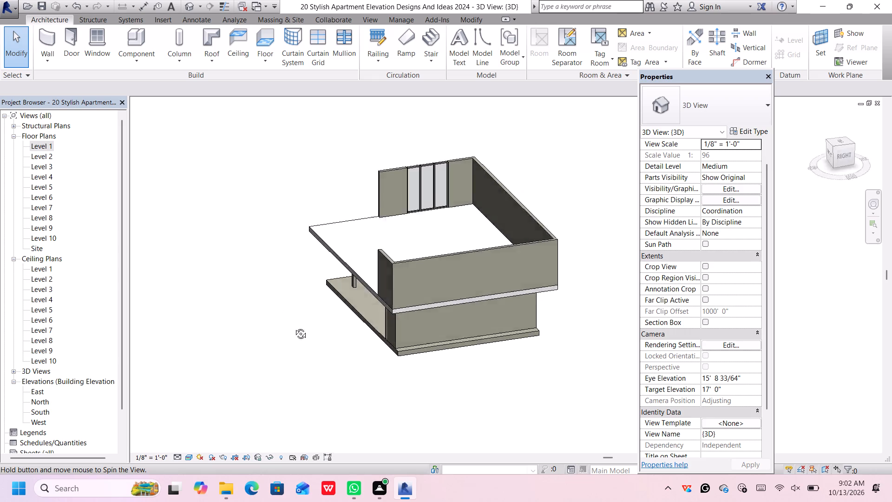
{"action": "middle_click_drag", "start_coordinate": [294, 327], "coordinate": [475, 285]}
{"action": "middle_click_drag", "start_coordinate": [191, 394], "coordinate": [262, 395], "text": "shift"}
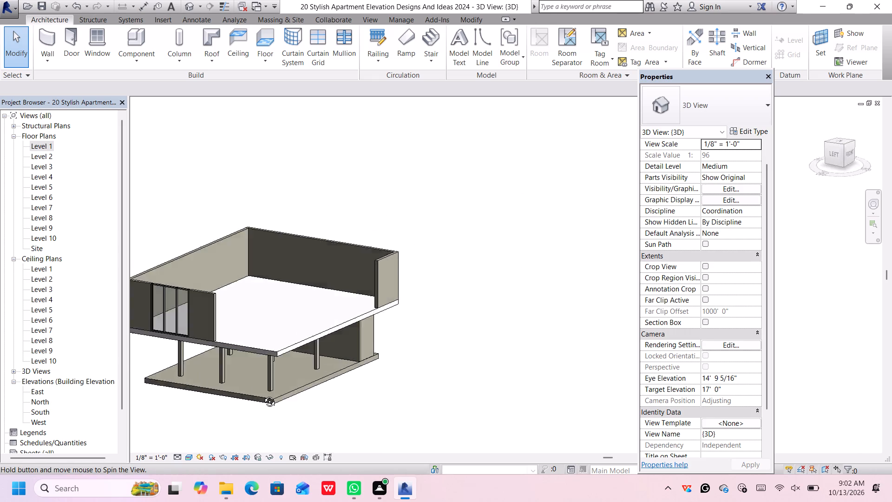
{"action": "middle_click_drag", "start_coordinate": [262, 395], "coordinate": [184, 406], "text": "shift"}
{"action": "scroll", "coordinate": [221, 324], "scroll_direction": "up", "scroll_amount": 2}
{"action": "scroll", "coordinate": [243, 315], "scroll_direction": "down", "scroll_amount": 3}
{"action": "middle_click_drag", "start_coordinate": [261, 309], "coordinate": [379, 371]}
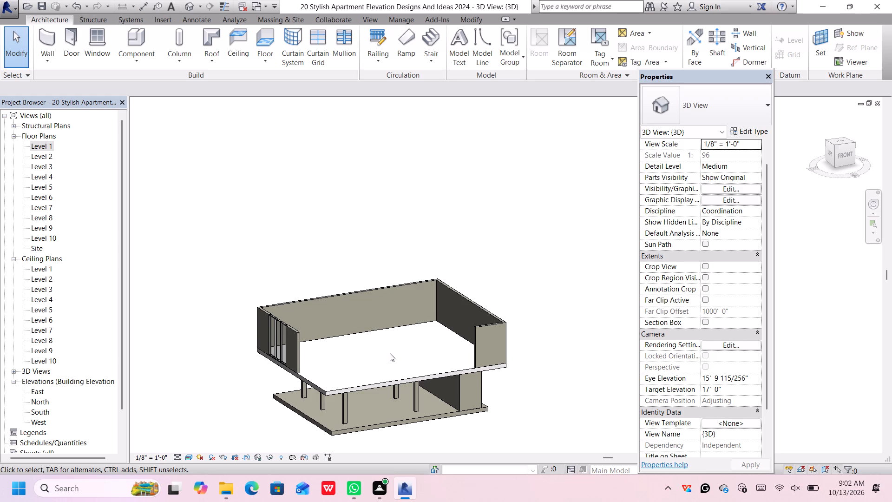
{"action": "middle_click_drag", "start_coordinate": [389, 338], "coordinate": [416, 359]}
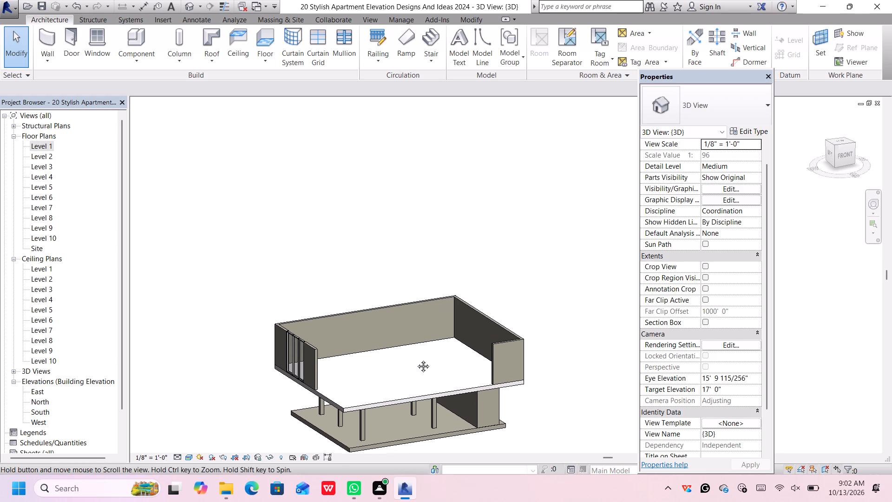
{"action": "middle_click_drag", "start_coordinate": [416, 359], "coordinate": [440, 346]}
Select the five solid Level 2 exterior walls together and duplicate their wall type as Generic - 8" 2.
{"action": "left_click", "coordinate": [383, 307]}
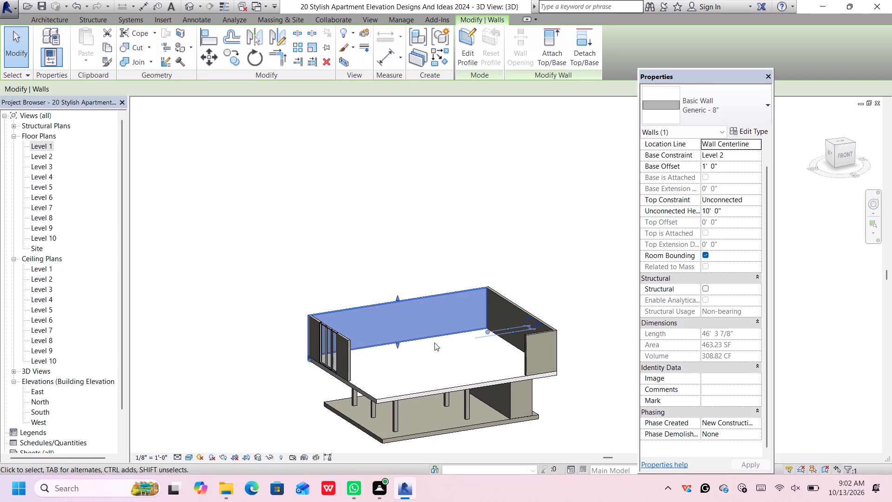
{"action": "middle_click_drag", "start_coordinate": [432, 343], "coordinate": [392, 307]}
{"action": "scroll", "coordinate": [470, 291], "scroll_direction": "up", "scroll_amount": 1}
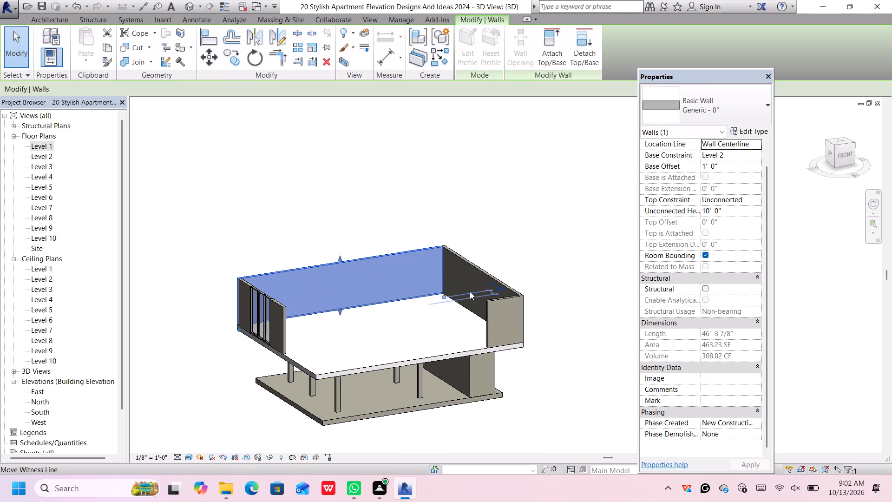
{"action": "scroll", "coordinate": [470, 291], "scroll_direction": "up", "scroll_amount": 1}
{"action": "middle_click_drag", "start_coordinate": [466, 268], "coordinate": [475, 276]}
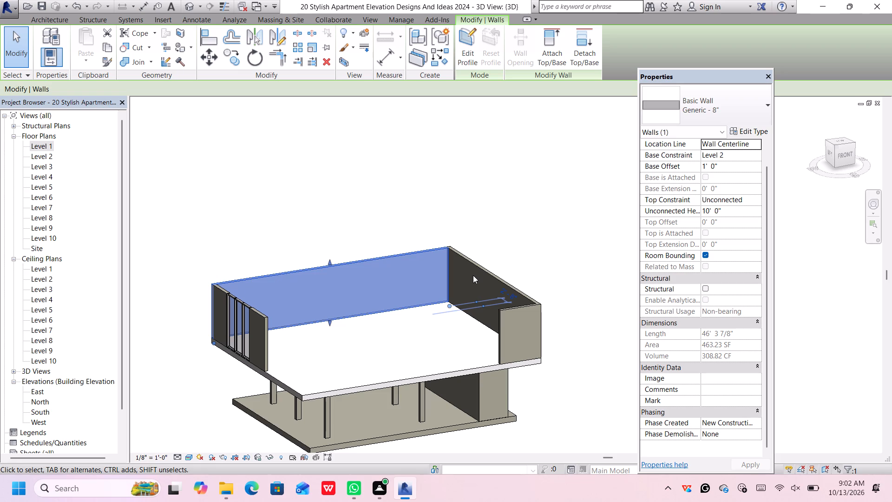
{"action": "middle_click_drag", "start_coordinate": [473, 275], "coordinate": [504, 247]}
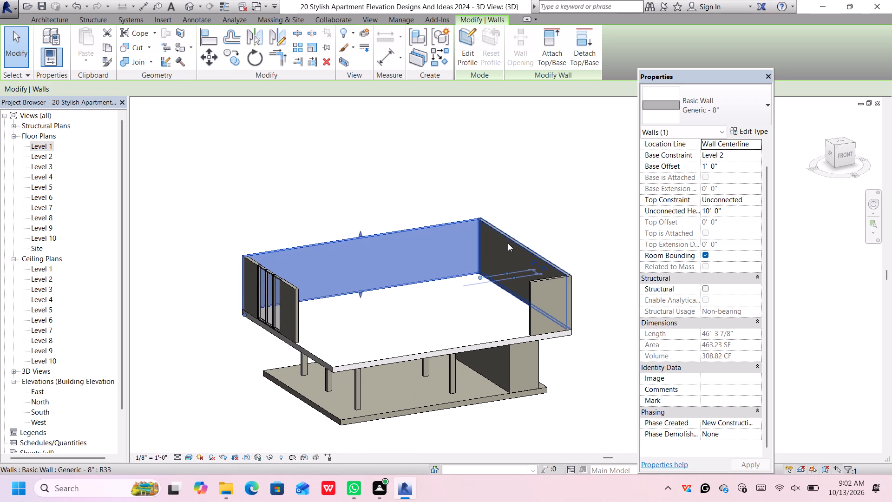
{"action": "left_click", "coordinate": [511, 239], "text": "ctrl"}
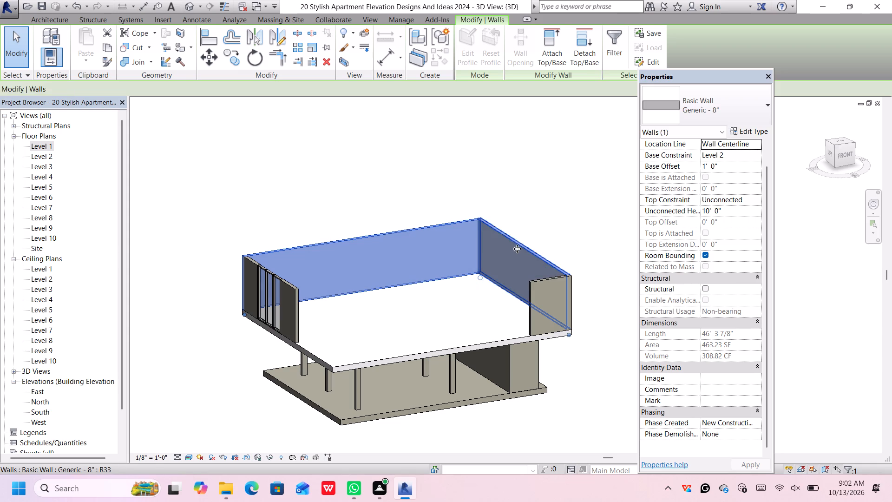
{"action": "left_click", "coordinate": [544, 281]}
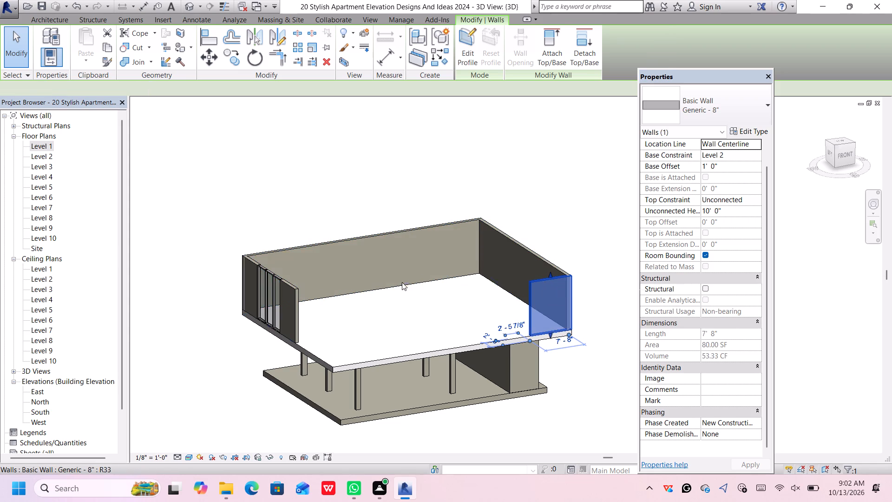
{"action": "left_click", "coordinate": [404, 230], "text": "ctrl"}
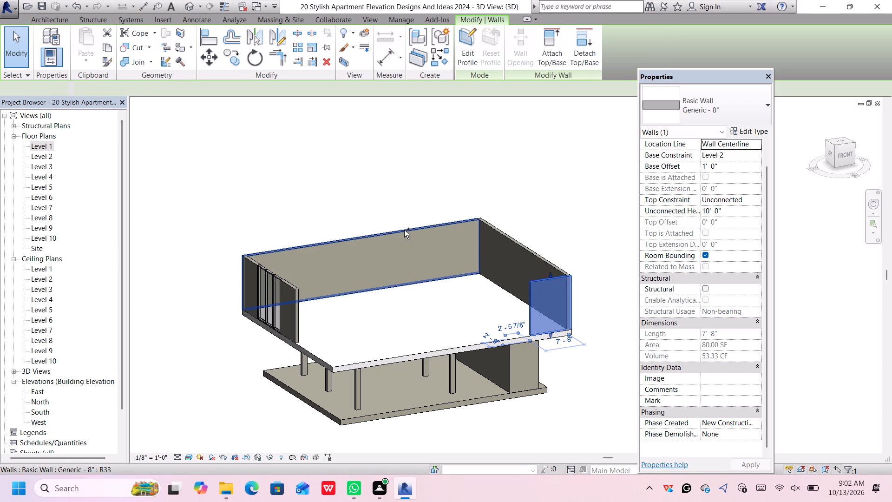
{"action": "left_click", "coordinate": [499, 232], "text": "ctrl"}
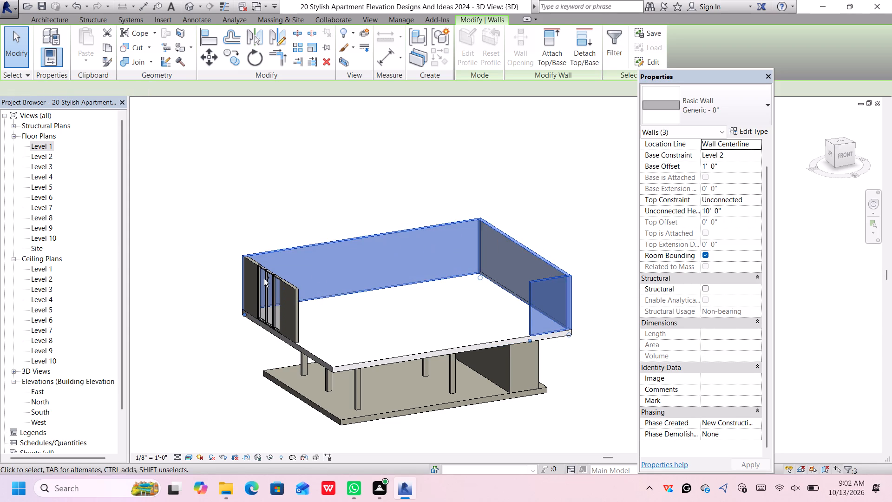
{"action": "left_click", "coordinate": [248, 264], "text": "ctrl"}
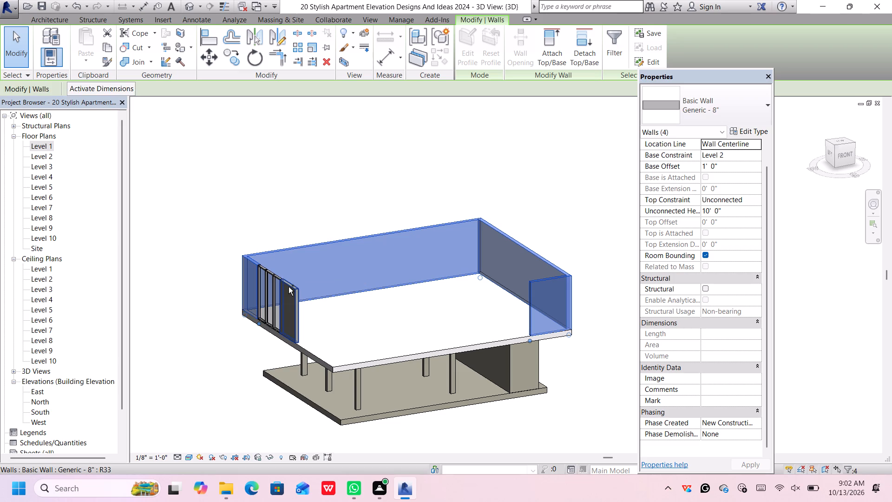
{"action": "left_click", "coordinate": [289, 287], "text": "ctrl"}
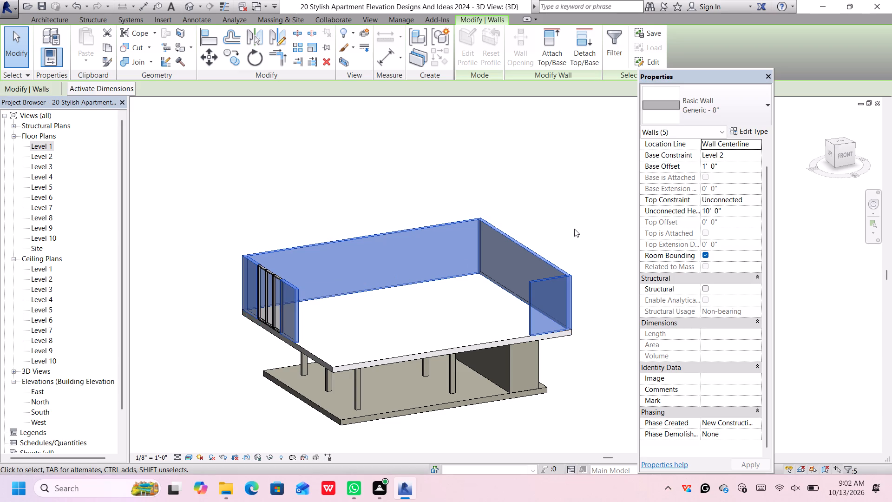
{"action": "left_click", "coordinate": [718, 103]}
{"action": "left_click", "coordinate": [738, 112]}
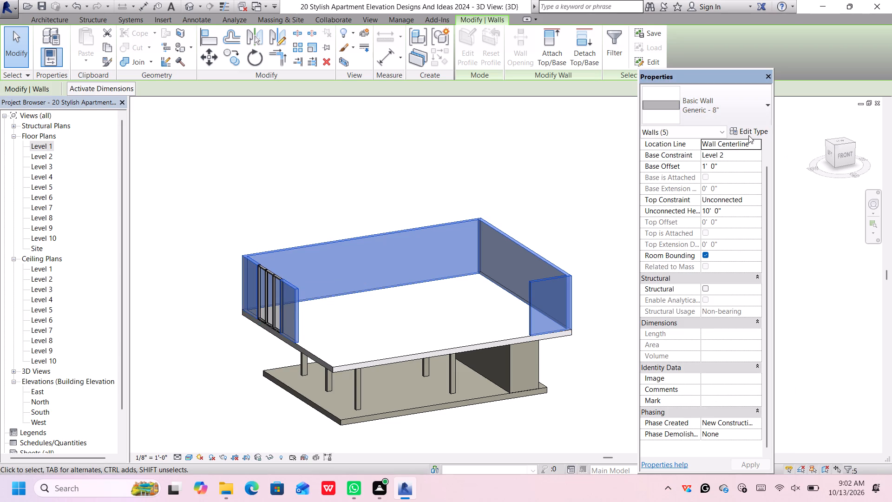
{"action": "left_click", "coordinate": [750, 126]}
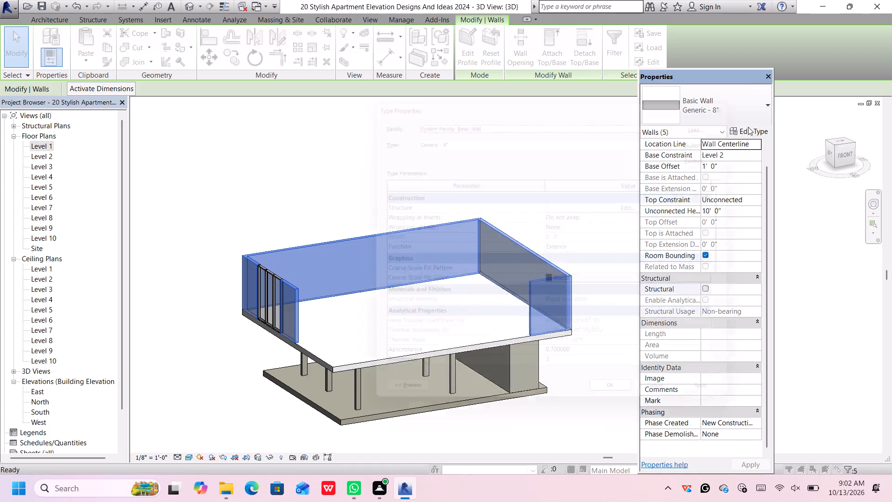
{"action": "left_click", "coordinate": [732, 132]}
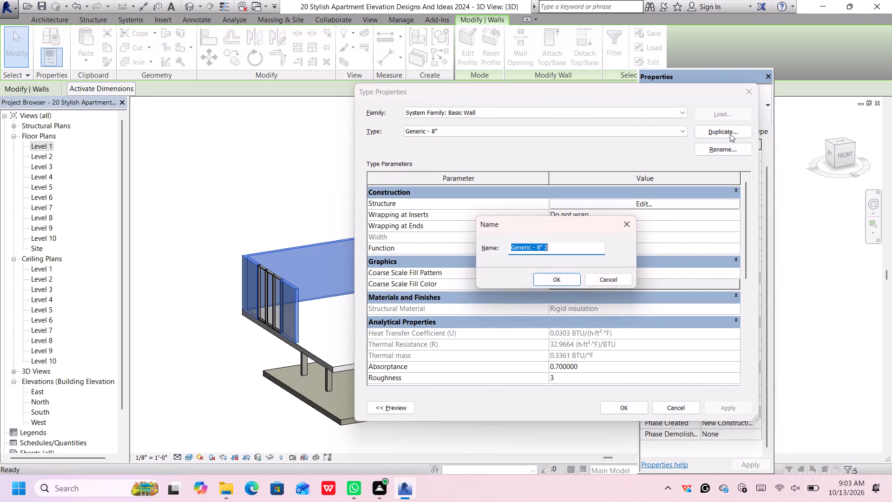
{"action": "left_click", "coordinate": [568, 280]}
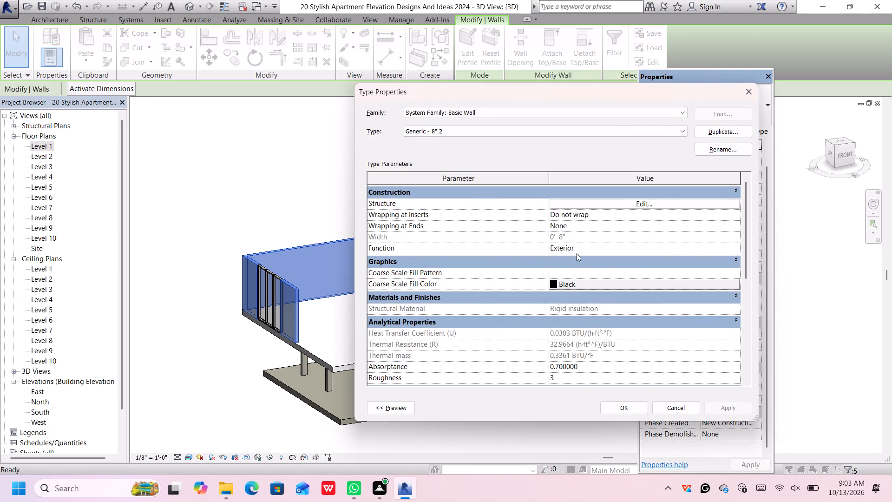
Open the new wall type's structure layer material, Rigid insulation, for editing along with the appearance asset library.
{"action": "left_click", "coordinate": [618, 201]}
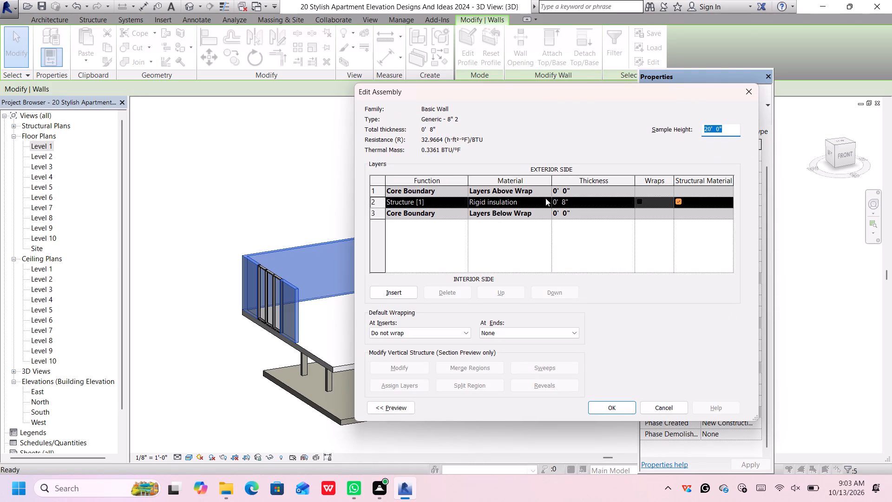
{"action": "left_click", "coordinate": [545, 199]}
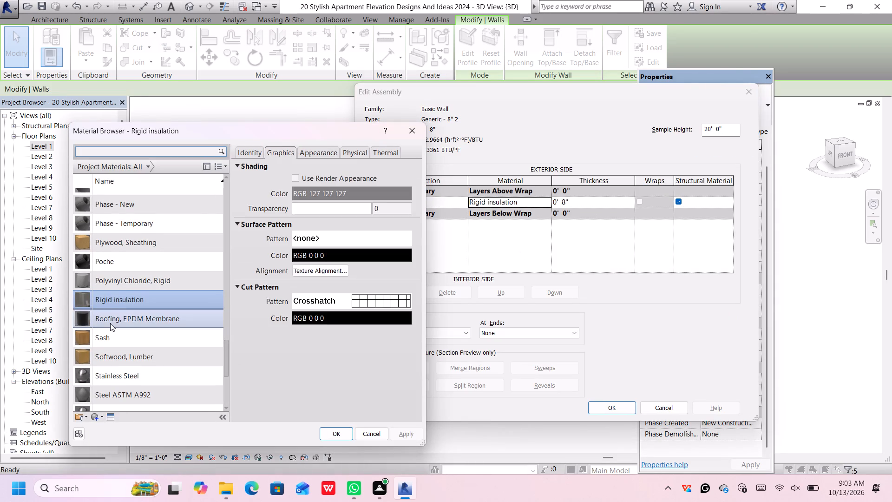
{"action": "scroll", "coordinate": [117, 366], "scroll_direction": "down", "scroll_amount": 2}
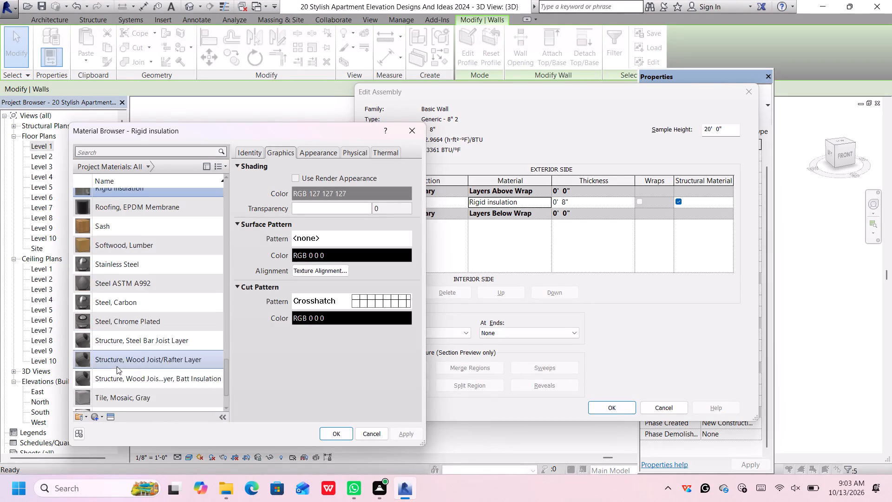
{"action": "scroll", "coordinate": [117, 366], "scroll_direction": "down", "scroll_amount": 1}
{"action": "left_click", "coordinate": [113, 418]}
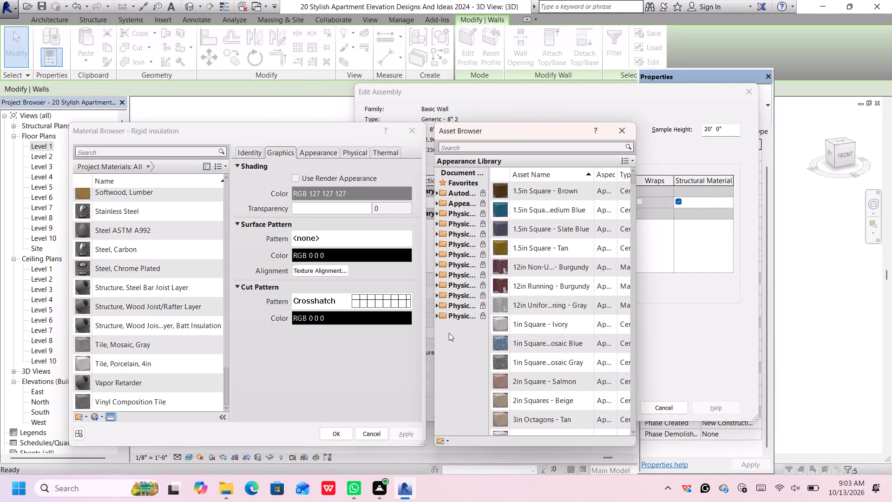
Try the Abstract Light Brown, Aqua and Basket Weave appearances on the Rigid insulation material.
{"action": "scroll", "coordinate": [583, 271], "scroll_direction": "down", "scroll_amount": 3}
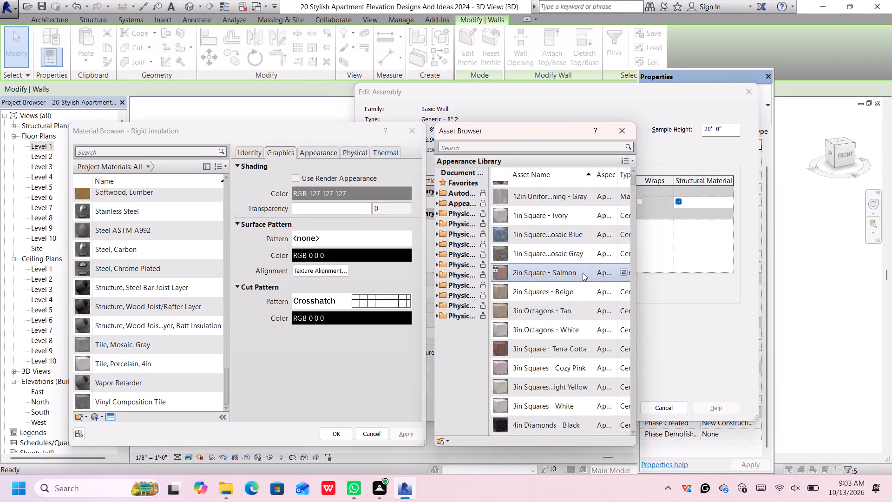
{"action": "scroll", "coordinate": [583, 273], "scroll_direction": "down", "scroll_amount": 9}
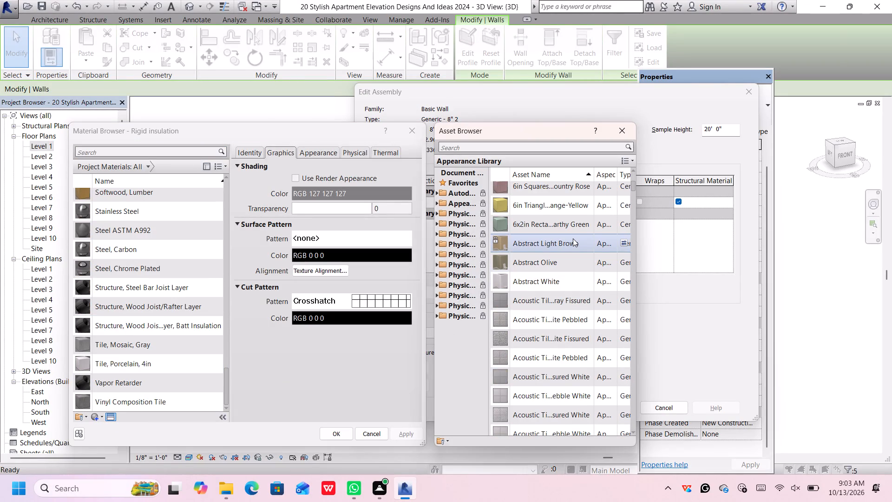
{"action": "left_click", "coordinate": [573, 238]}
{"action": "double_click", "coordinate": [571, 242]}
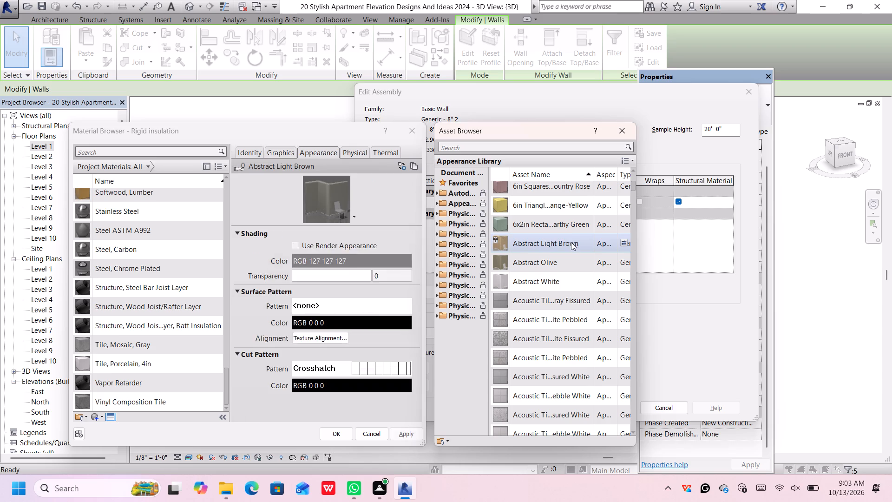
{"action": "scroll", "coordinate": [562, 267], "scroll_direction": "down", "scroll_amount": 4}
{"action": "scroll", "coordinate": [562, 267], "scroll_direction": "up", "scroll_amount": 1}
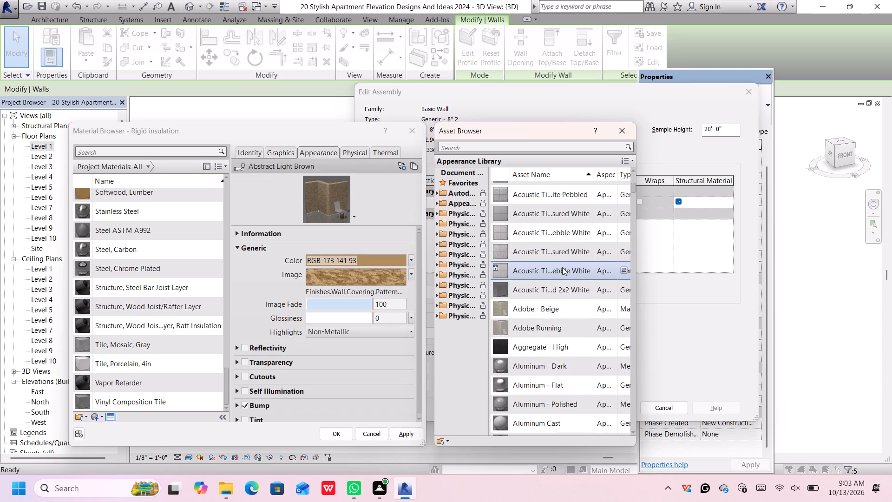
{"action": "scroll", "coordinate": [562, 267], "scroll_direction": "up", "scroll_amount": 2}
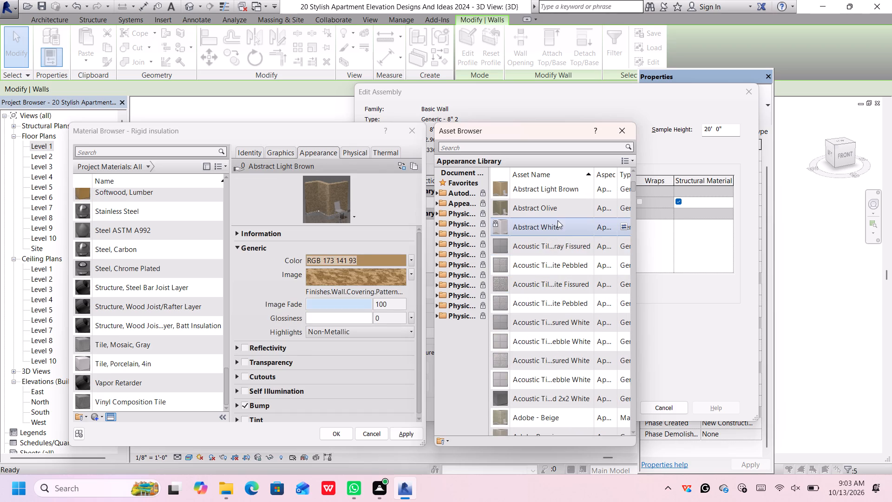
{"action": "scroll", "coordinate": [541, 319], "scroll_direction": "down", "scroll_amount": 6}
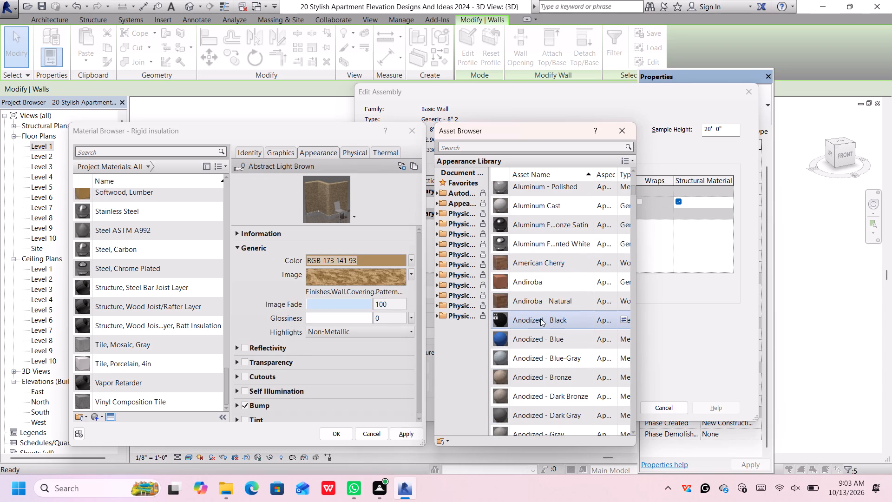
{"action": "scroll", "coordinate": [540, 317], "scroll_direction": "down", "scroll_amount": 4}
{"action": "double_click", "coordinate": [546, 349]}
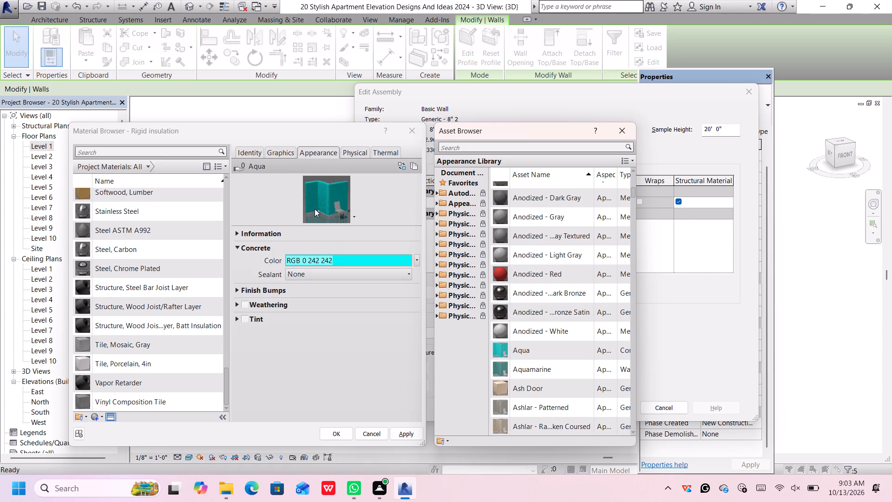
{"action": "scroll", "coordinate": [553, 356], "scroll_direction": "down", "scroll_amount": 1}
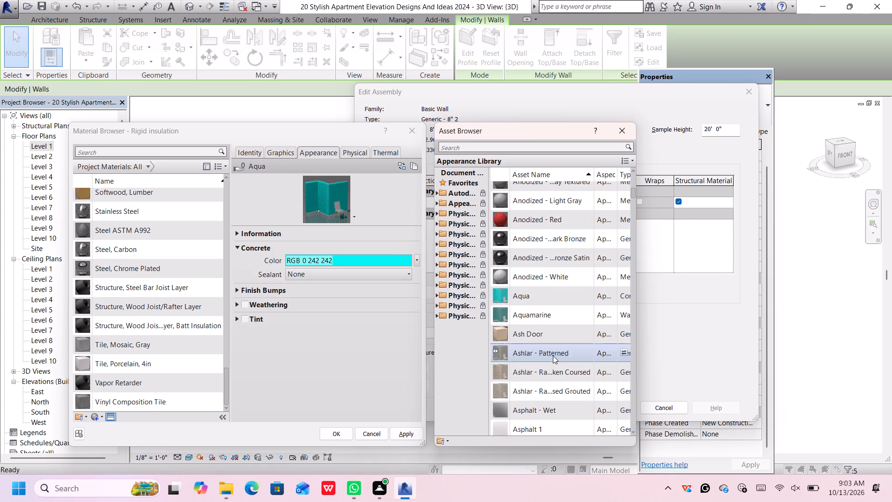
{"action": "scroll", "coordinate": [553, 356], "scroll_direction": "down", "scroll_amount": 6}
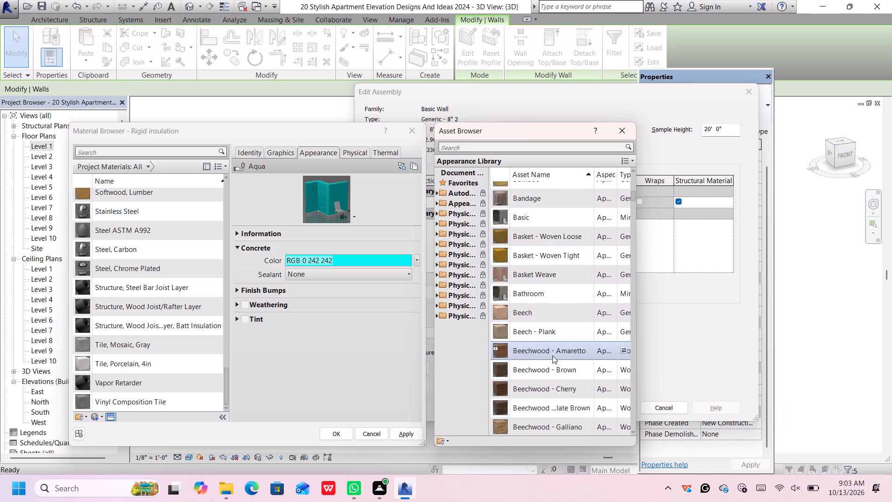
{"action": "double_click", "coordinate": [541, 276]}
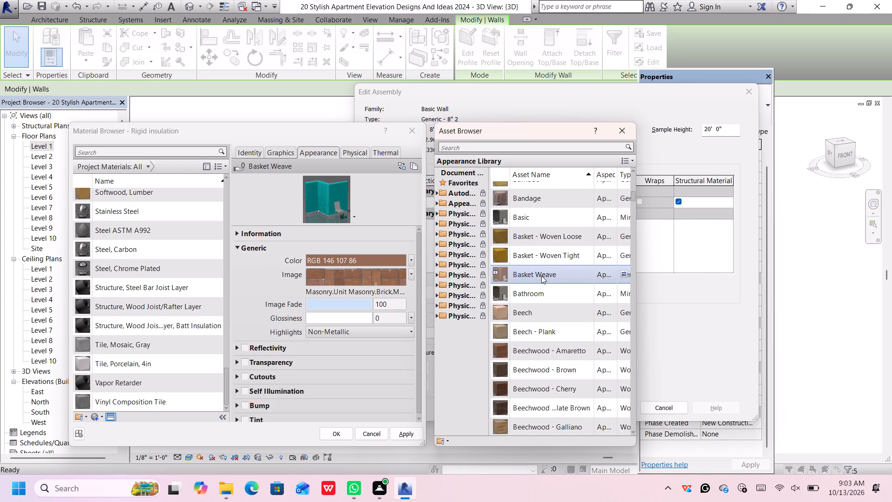
Apply the Bathroom mirror appearance to the Rigid insulation material and set its color to dark gray RGB 109 109 109.
{"action": "double_click", "coordinate": [538, 291]}
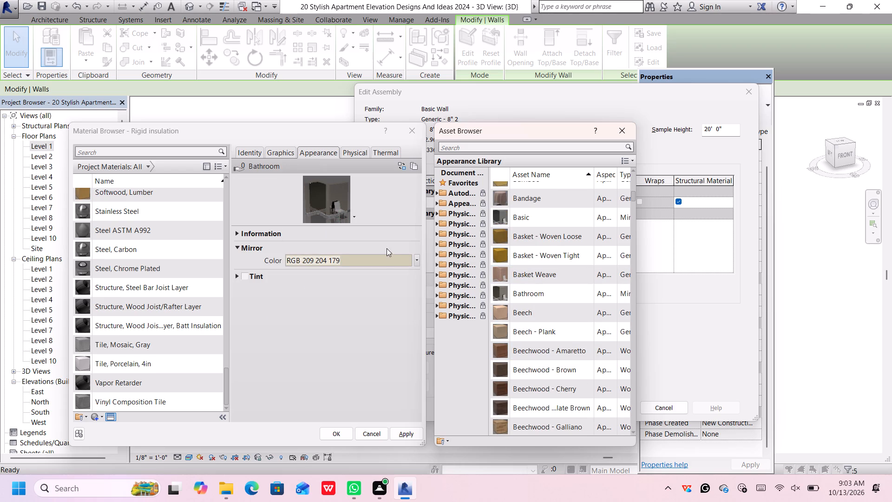
{"action": "left_click", "coordinate": [416, 260]}
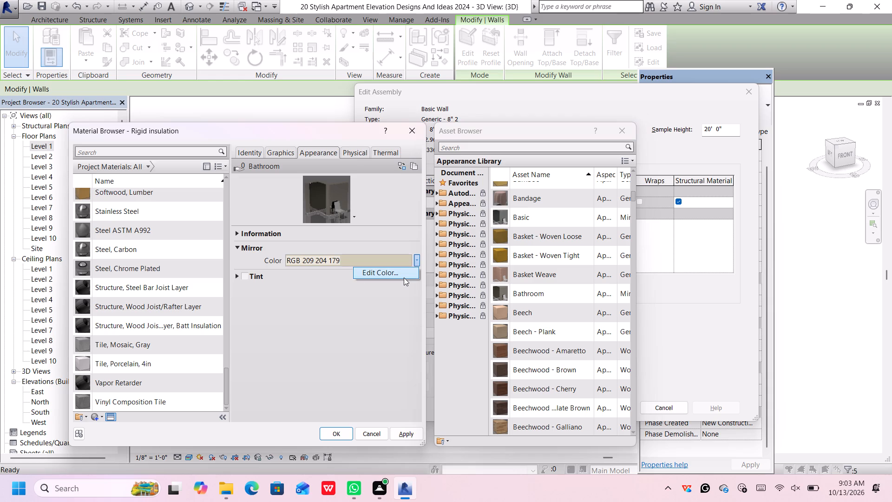
{"action": "left_click", "coordinate": [403, 277]}
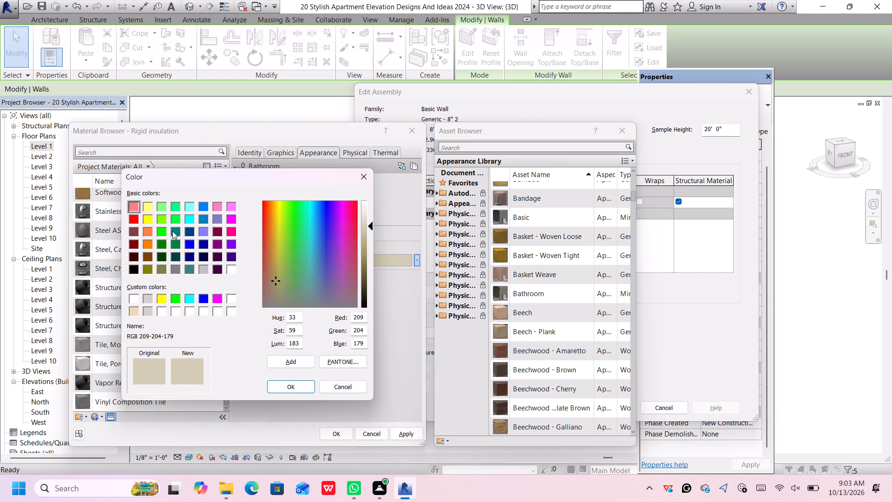
{"action": "left_click", "coordinate": [148, 300]}
{"action": "left_click_drag", "start_coordinate": [372, 221], "coordinate": [372, 246]}
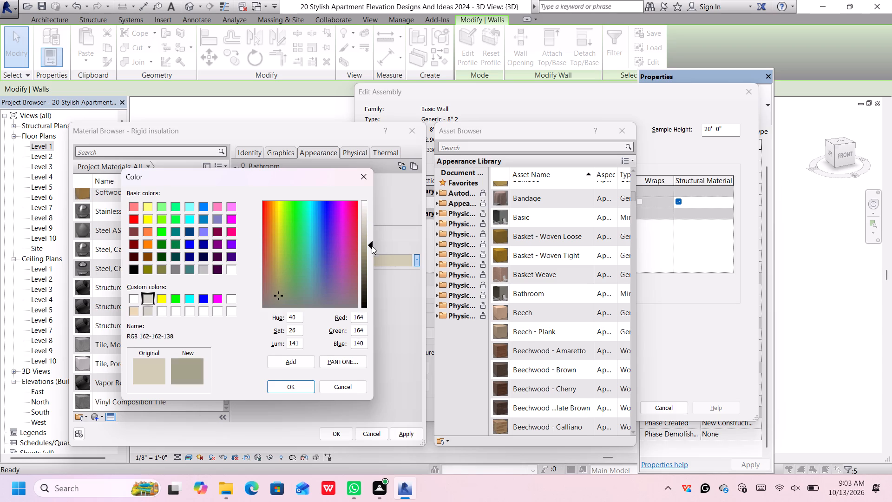
{"action": "left_click_drag", "start_coordinate": [372, 246], "coordinate": [367, 271]}
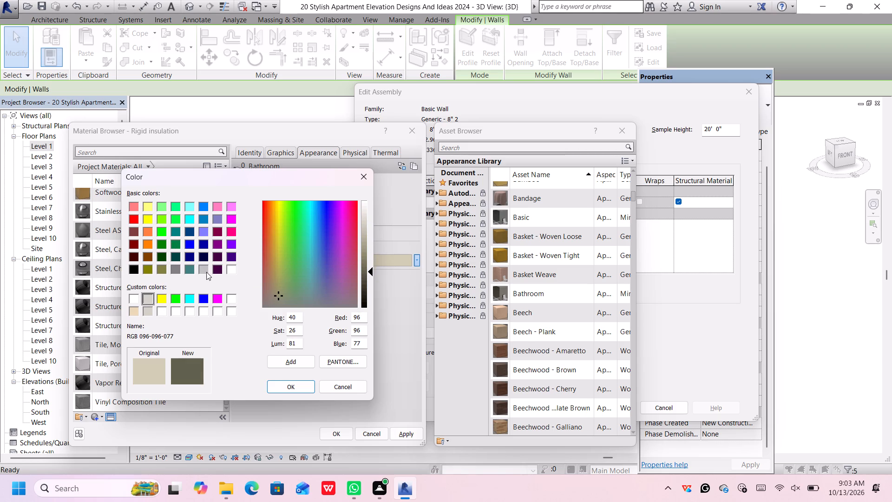
{"action": "left_click", "coordinate": [205, 272]}
{"action": "left_click_drag", "start_coordinate": [362, 250], "coordinate": [367, 250]}
{"action": "left_click", "coordinate": [365, 262]}
{"action": "left_click", "coordinate": [298, 386]}
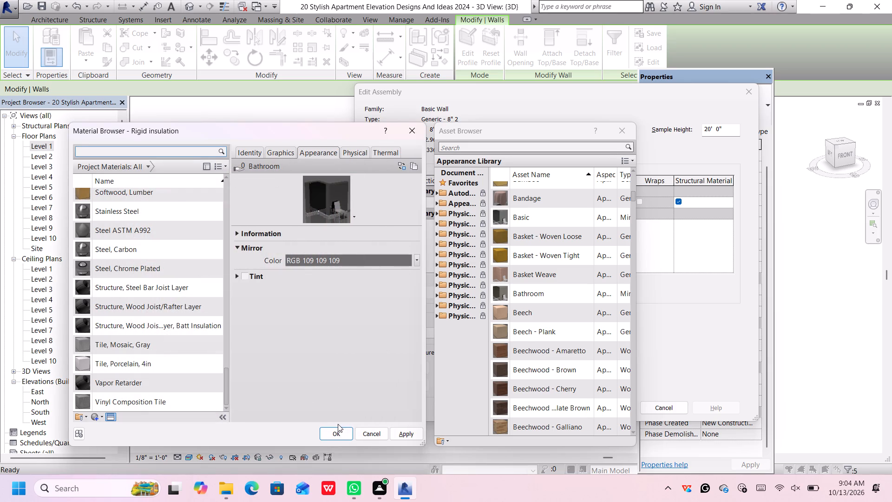
{"action": "left_click", "coordinate": [337, 434]}
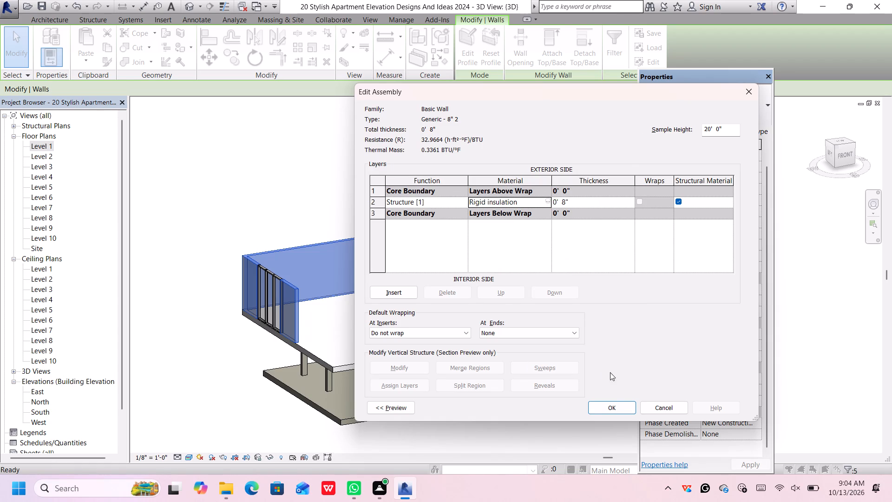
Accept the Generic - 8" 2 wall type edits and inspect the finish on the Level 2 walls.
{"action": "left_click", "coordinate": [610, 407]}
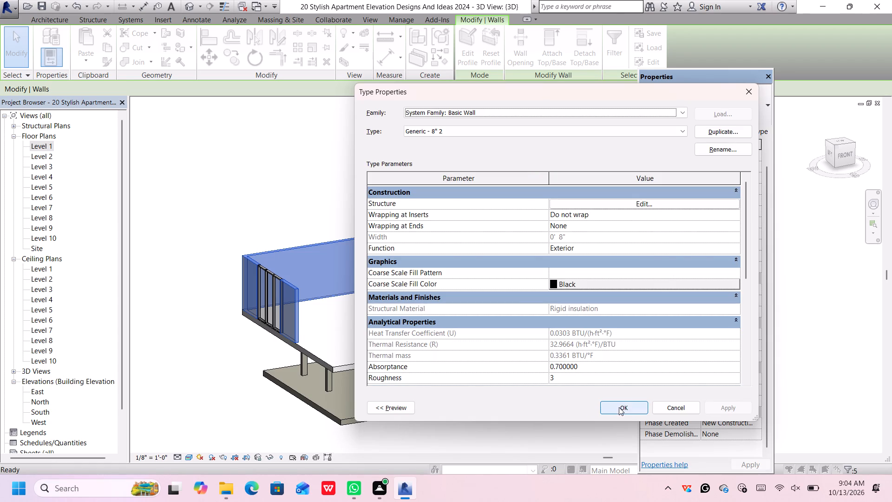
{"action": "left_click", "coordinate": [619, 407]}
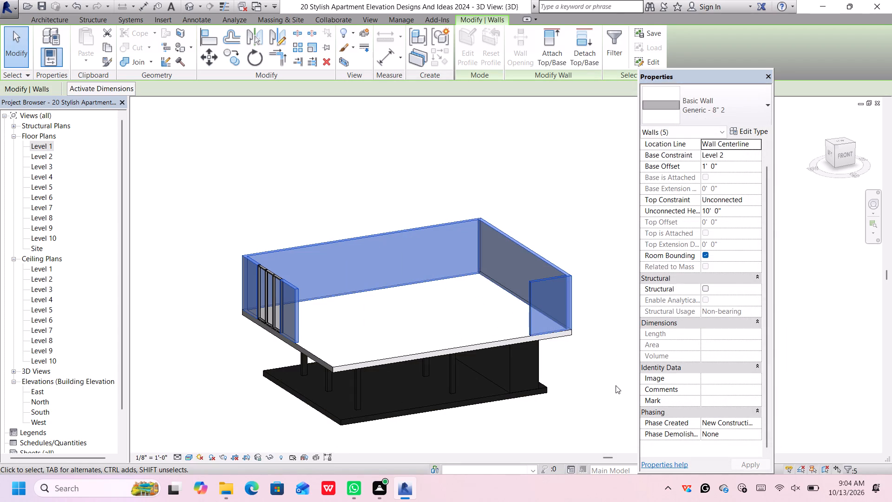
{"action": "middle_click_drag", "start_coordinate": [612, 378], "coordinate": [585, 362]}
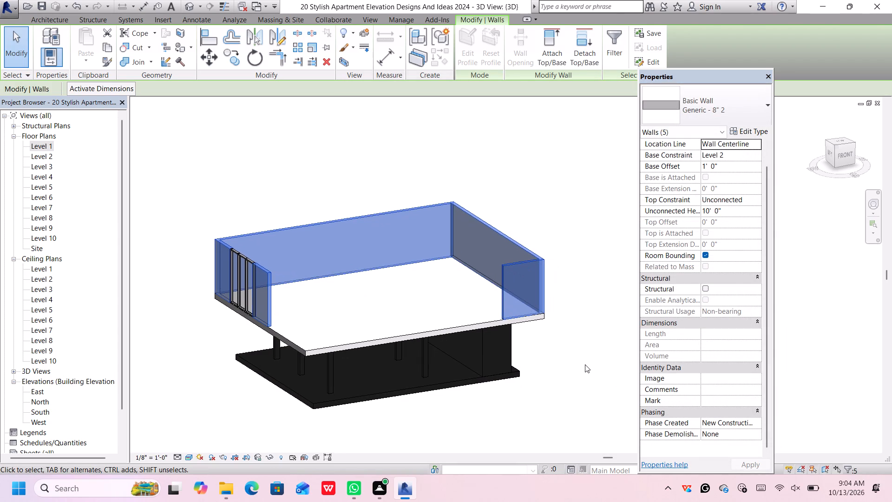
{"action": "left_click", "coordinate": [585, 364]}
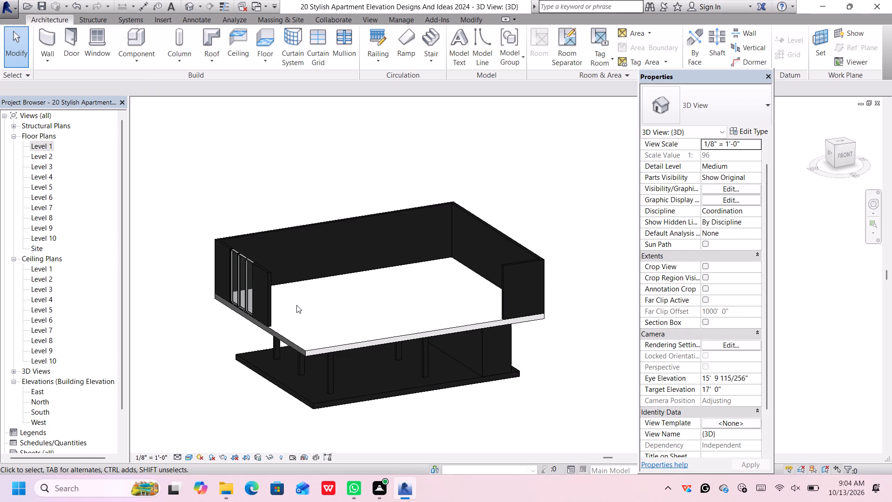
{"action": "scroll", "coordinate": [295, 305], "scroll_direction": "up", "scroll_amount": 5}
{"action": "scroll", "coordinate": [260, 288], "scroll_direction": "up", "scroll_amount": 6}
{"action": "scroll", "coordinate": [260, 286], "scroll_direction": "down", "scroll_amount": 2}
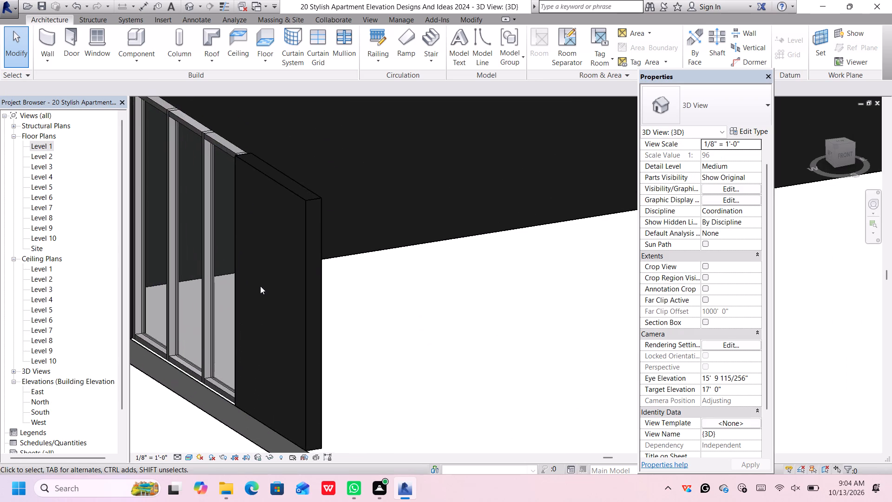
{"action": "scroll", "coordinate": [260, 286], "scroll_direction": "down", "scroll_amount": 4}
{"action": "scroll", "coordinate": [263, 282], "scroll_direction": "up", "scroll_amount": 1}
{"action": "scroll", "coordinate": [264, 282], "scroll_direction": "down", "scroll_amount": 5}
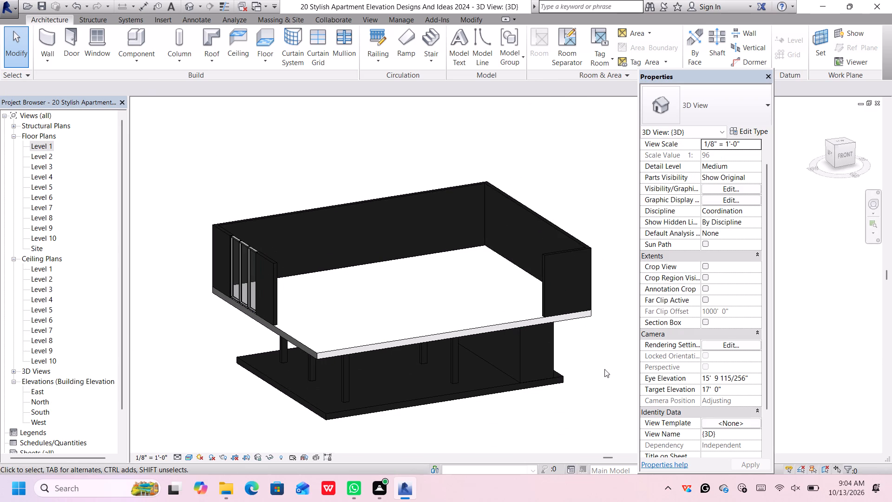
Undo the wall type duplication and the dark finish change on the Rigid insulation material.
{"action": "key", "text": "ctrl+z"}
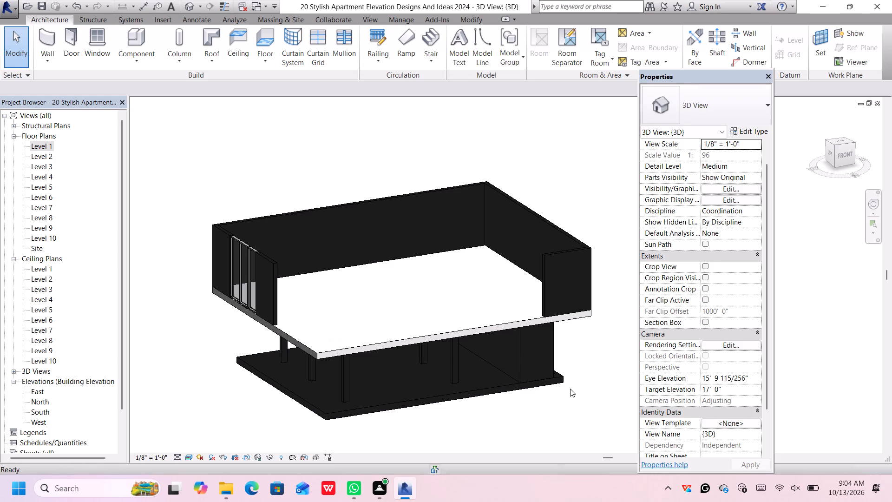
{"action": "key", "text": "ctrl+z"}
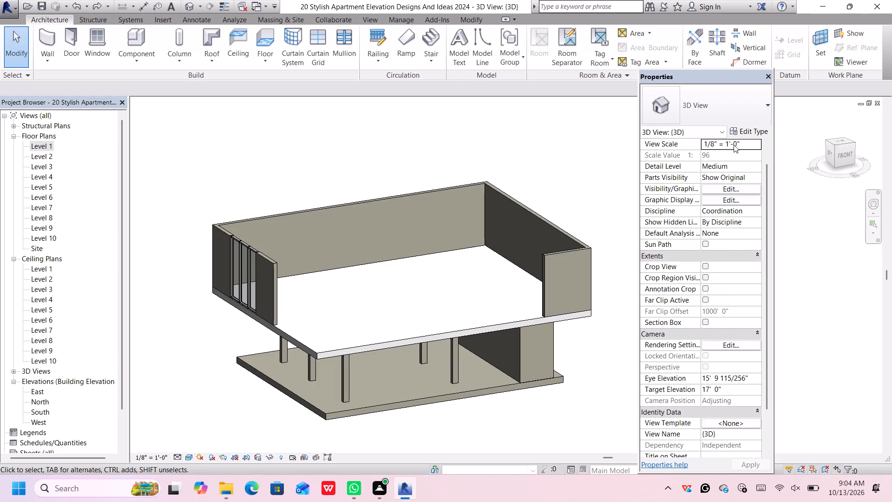
Select the short Level 2 front wall and open the material of its Generic - 8" type's structure layer for editing.
{"action": "left_click", "coordinate": [745, 109]}
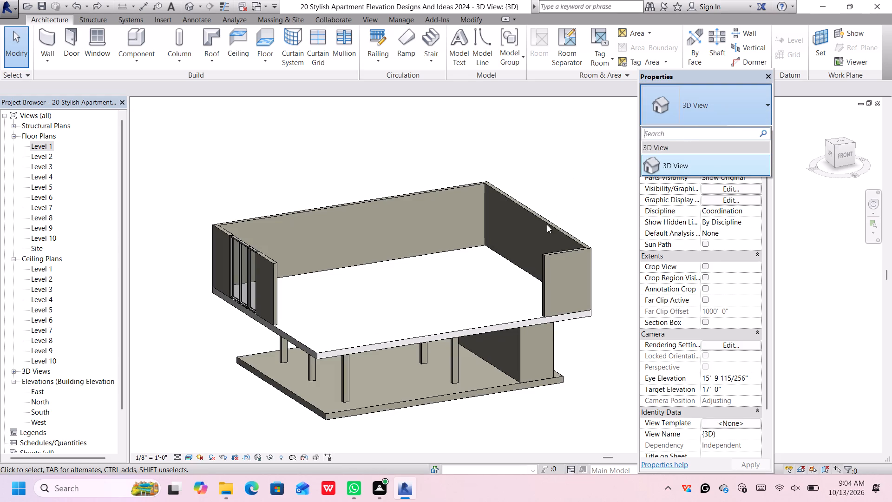
{"action": "left_click", "coordinate": [560, 269]}
{"action": "left_click", "coordinate": [563, 251]}
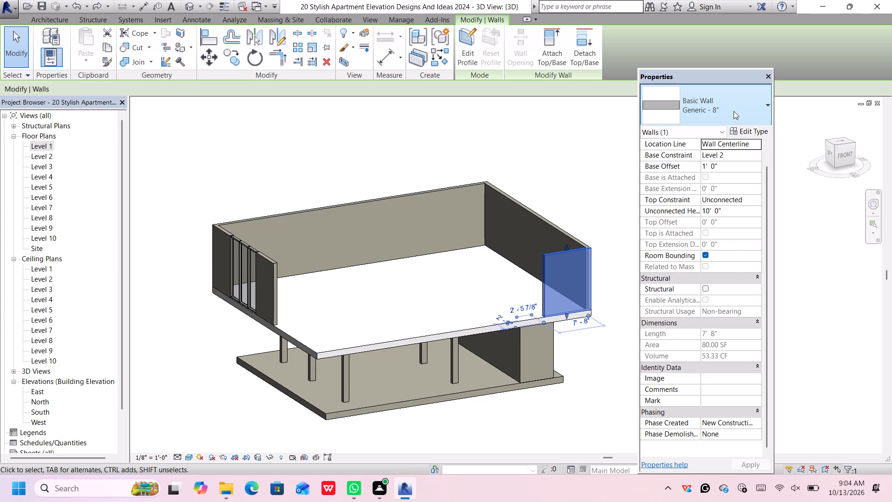
{"action": "left_click", "coordinate": [734, 111]}
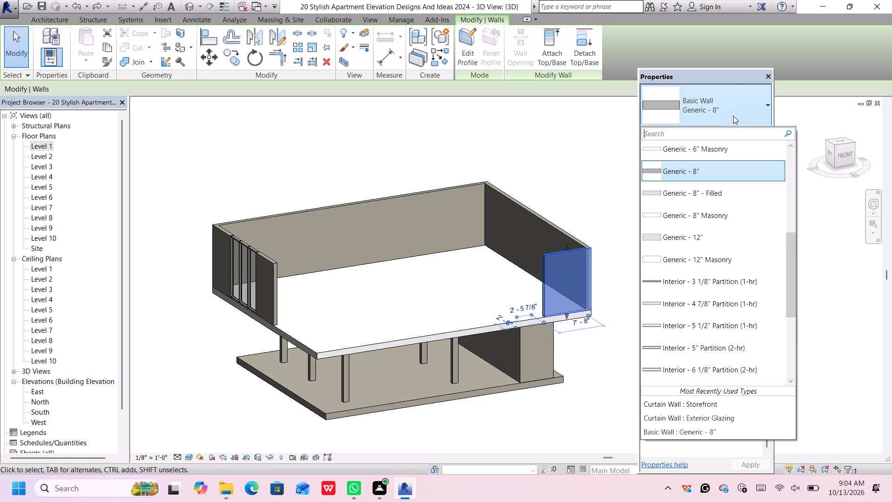
{"action": "left_click", "coordinate": [733, 115]}
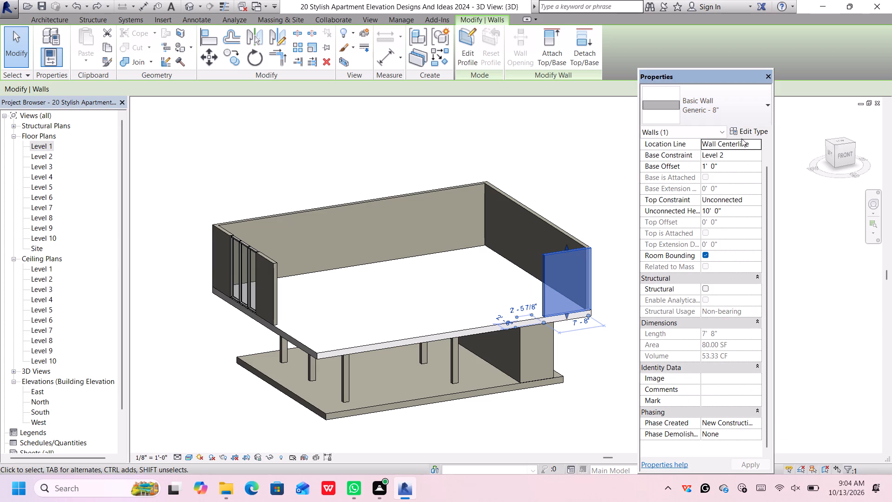
{"action": "left_click", "coordinate": [741, 132]}
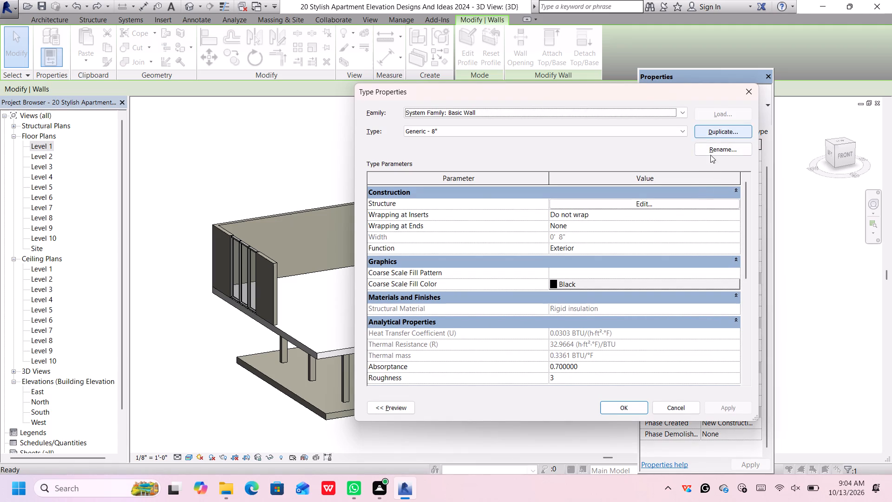
{"action": "left_click", "coordinate": [688, 198]}
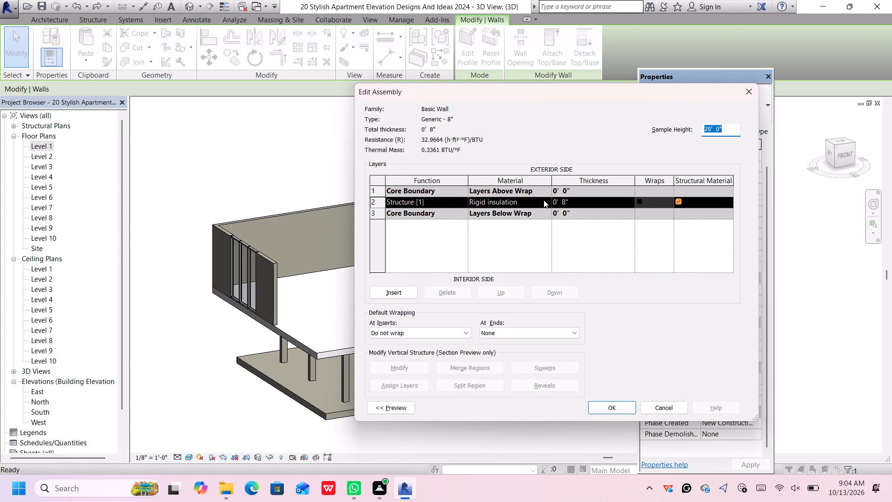
{"action": "left_click", "coordinate": [544, 200]}
{"action": "left_click", "coordinate": [546, 203]}
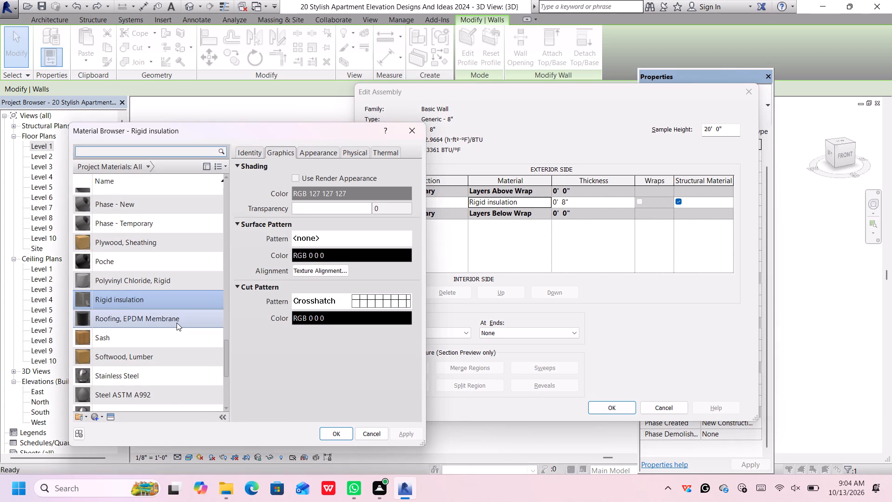
Choose Door - Frame from the project materials for the wall's structure layer.
{"action": "scroll", "coordinate": [177, 323], "scroll_direction": "down", "scroll_amount": 7}
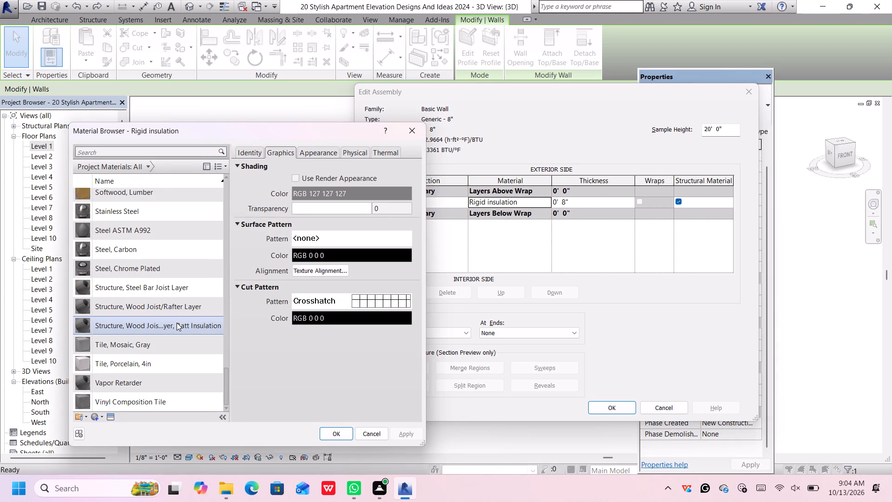
{"action": "scroll", "coordinate": [177, 323], "scroll_direction": "down", "scroll_amount": 2}
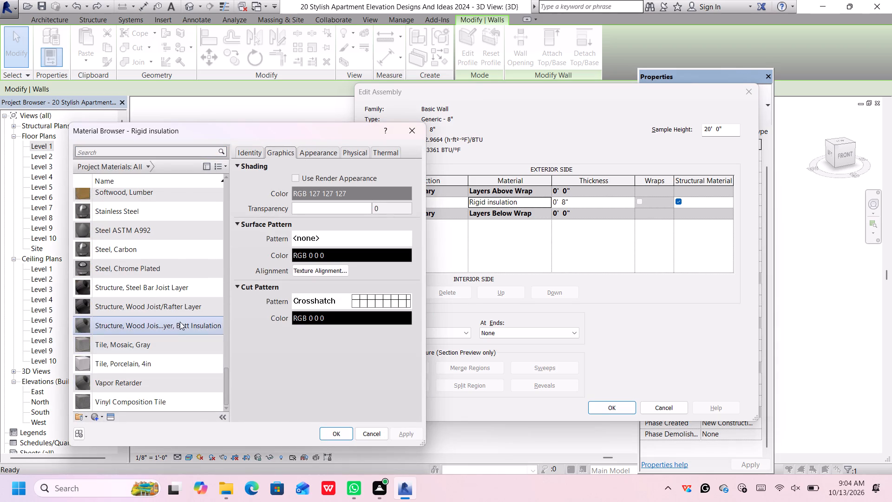
{"action": "scroll", "coordinate": [180, 322], "scroll_direction": "up", "scroll_amount": 9}
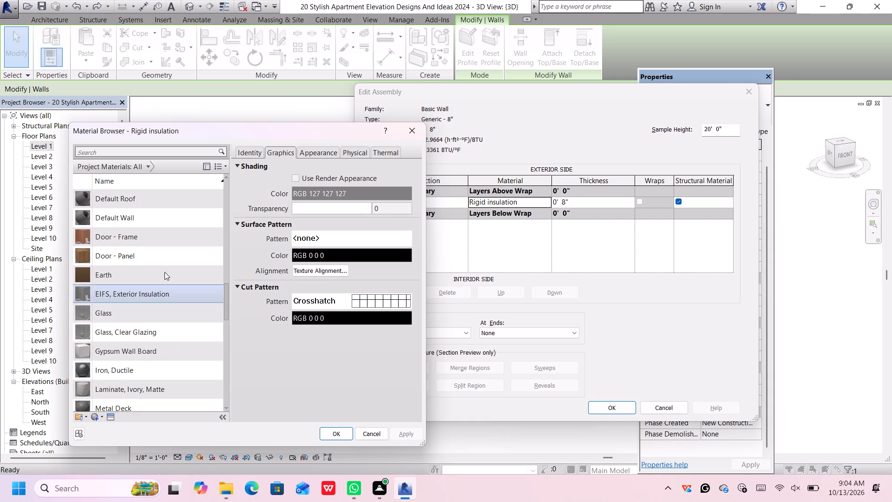
{"action": "left_click", "coordinate": [176, 239]}
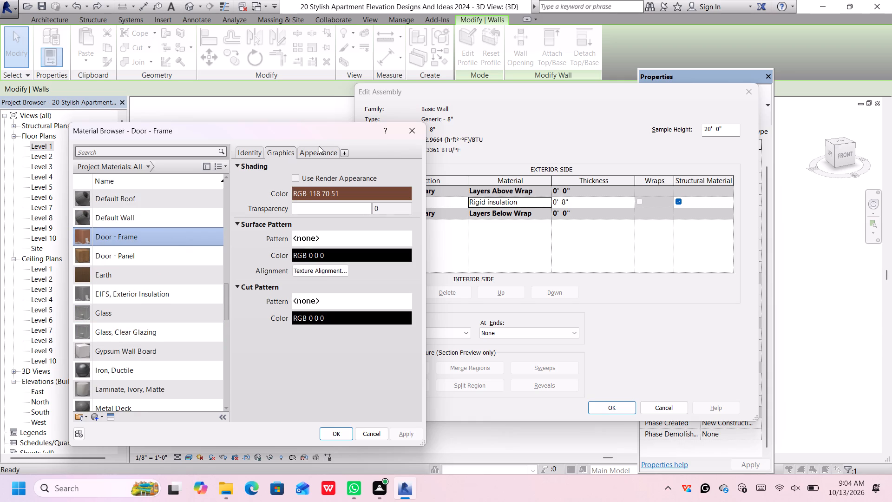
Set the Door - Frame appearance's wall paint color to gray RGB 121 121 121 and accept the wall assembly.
{"action": "left_click", "coordinate": [319, 146]}
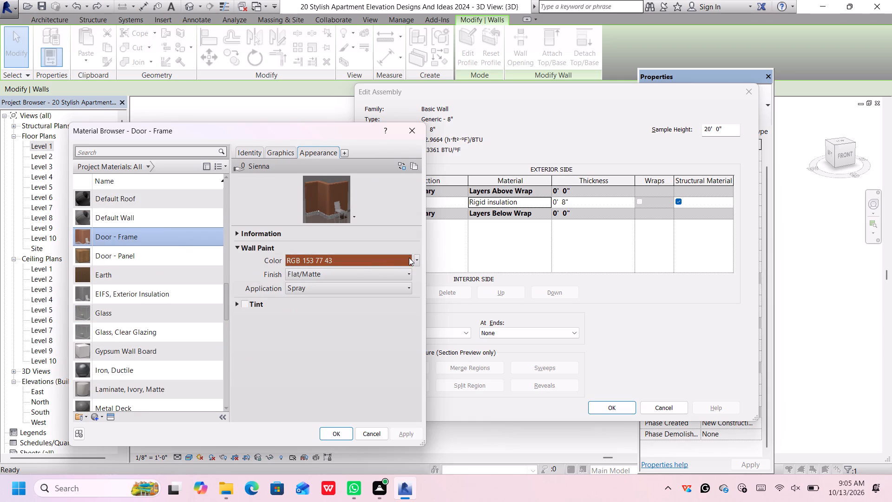
{"action": "left_click", "coordinate": [417, 260]}
{"action": "left_click", "coordinate": [405, 278]}
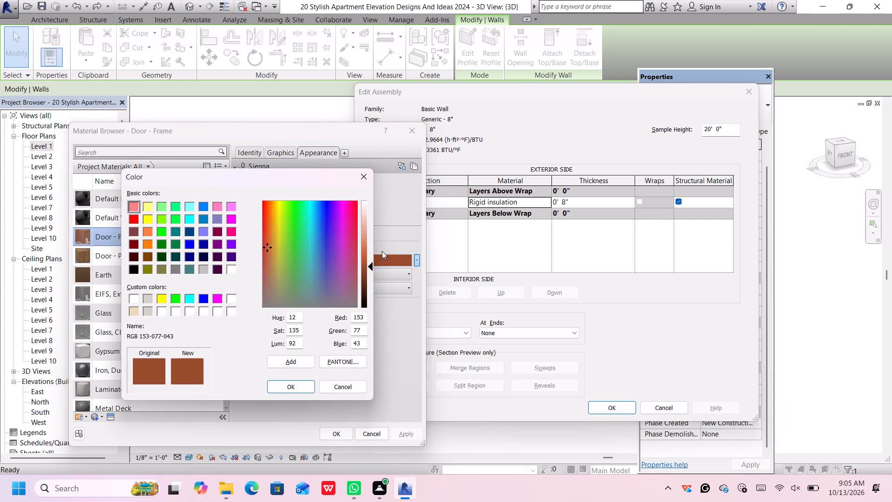
{"action": "left_click", "coordinate": [201, 265]}
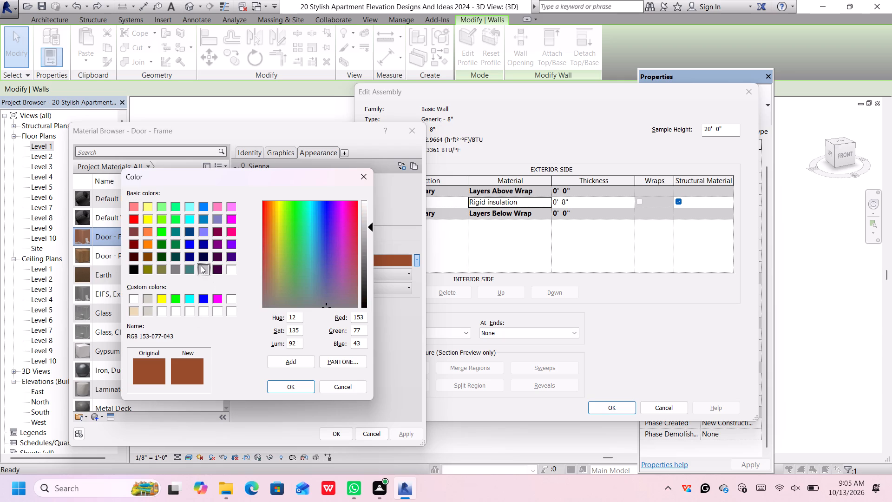
{"action": "left_click", "coordinate": [175, 270]}
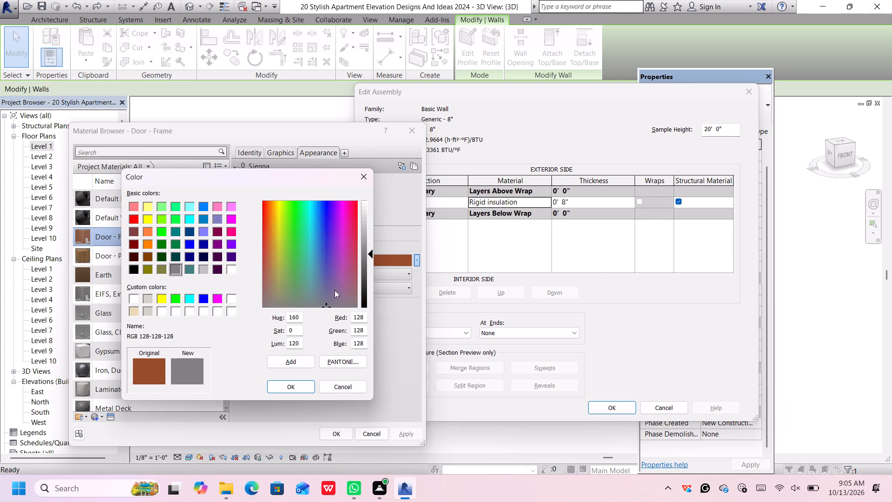
{"action": "left_click", "coordinate": [289, 384]}
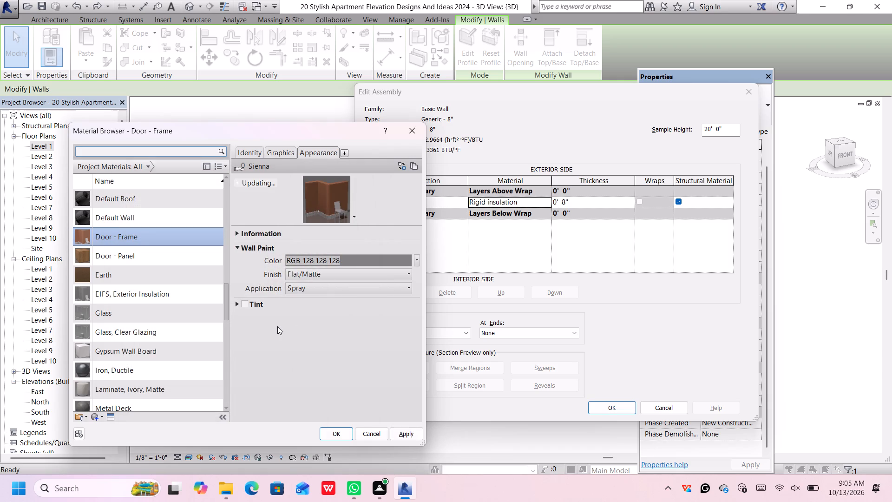
{"action": "left_click", "coordinate": [416, 260]}
{"action": "left_click", "coordinate": [404, 276]}
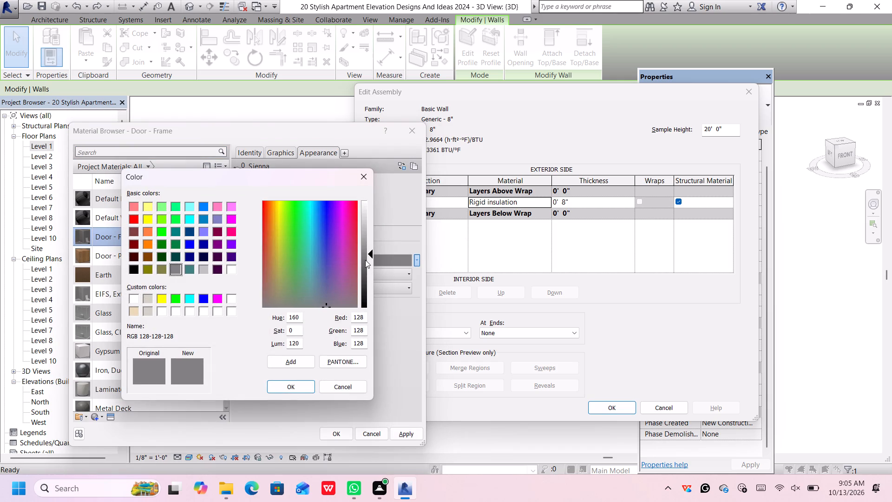
{"action": "left_click", "coordinate": [366, 257]}
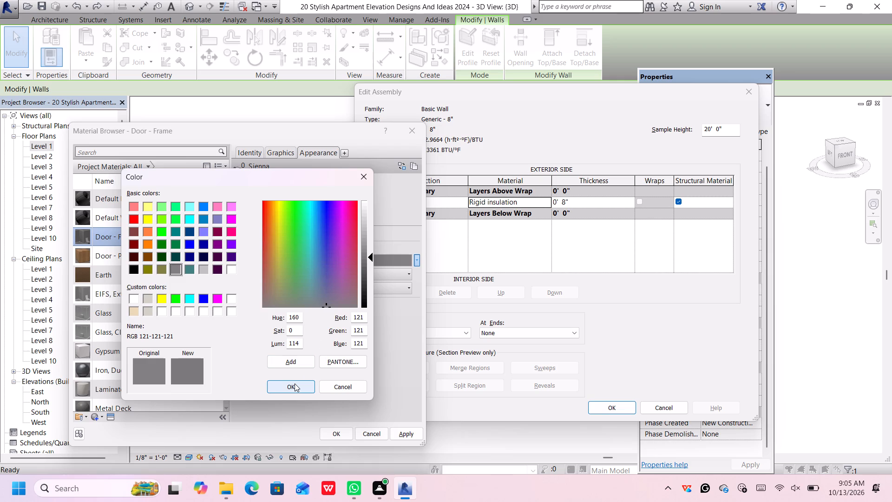
{"action": "left_click", "coordinate": [295, 383]}
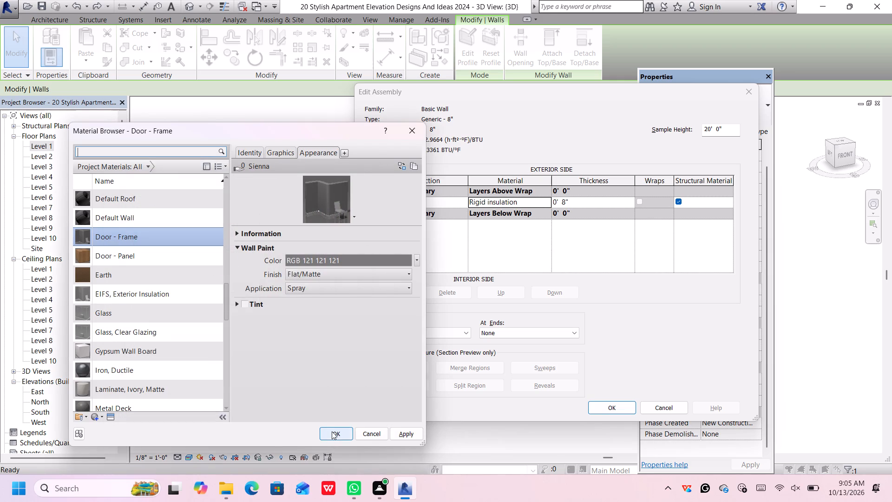
{"action": "left_click", "coordinate": [334, 430]}
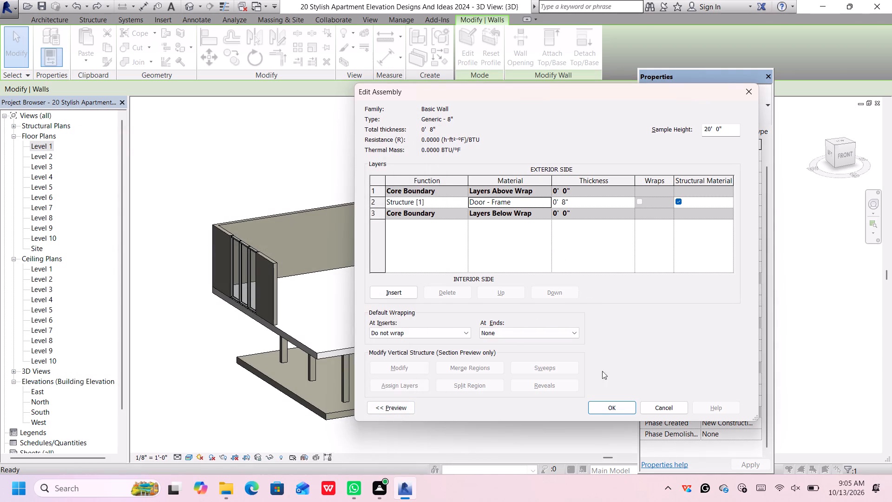
{"action": "left_click", "coordinate": [610, 411]}
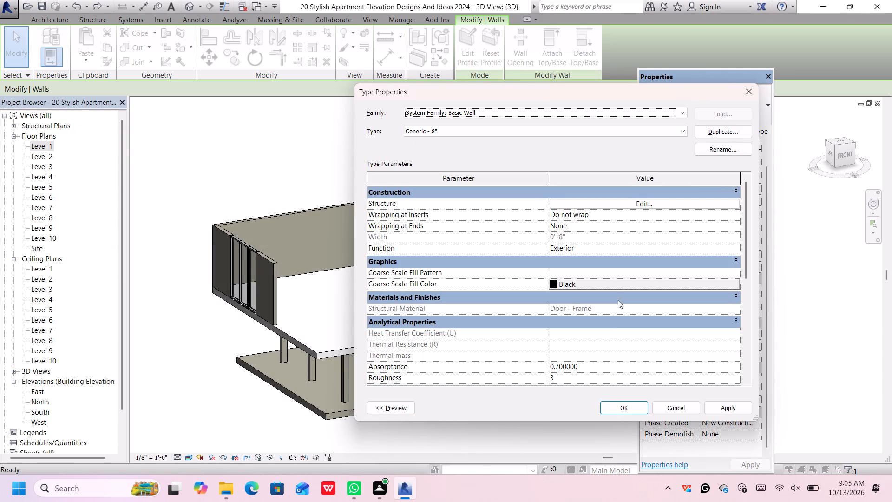
Duplicate the short Level 2 front wall's type as Generic - 8" 2 and apply it to that wall.
{"action": "left_click", "coordinate": [732, 128]}
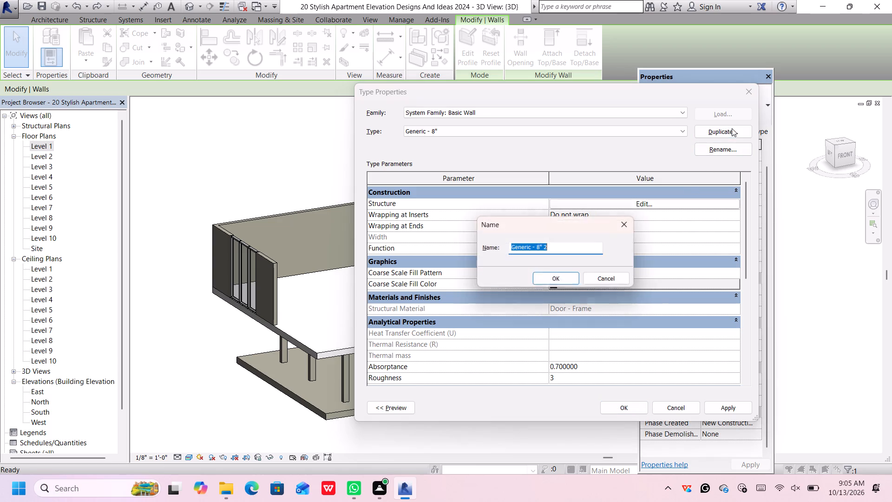
{"action": "left_click", "coordinate": [543, 277]}
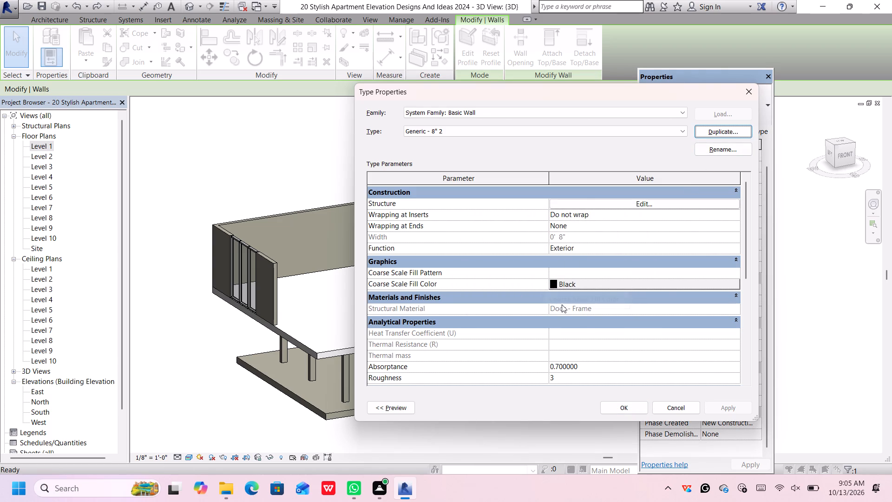
{"action": "left_click", "coordinate": [630, 409]}
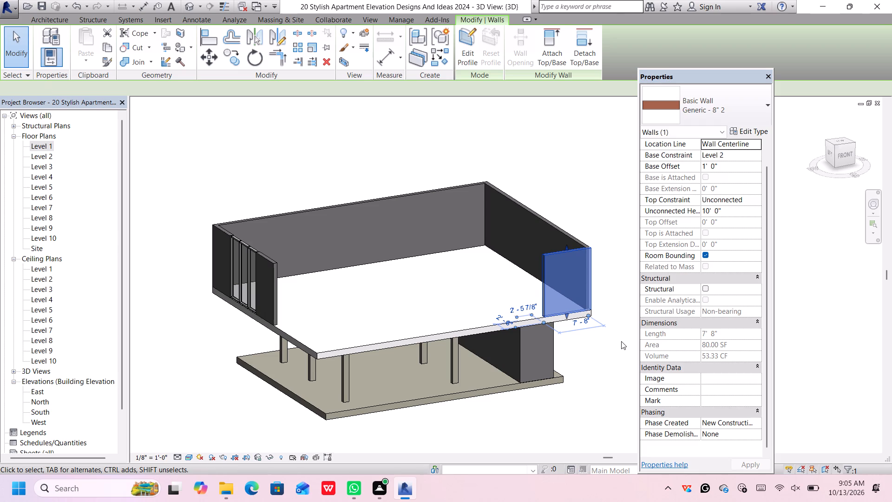
{"action": "left_click", "coordinate": [608, 240]}
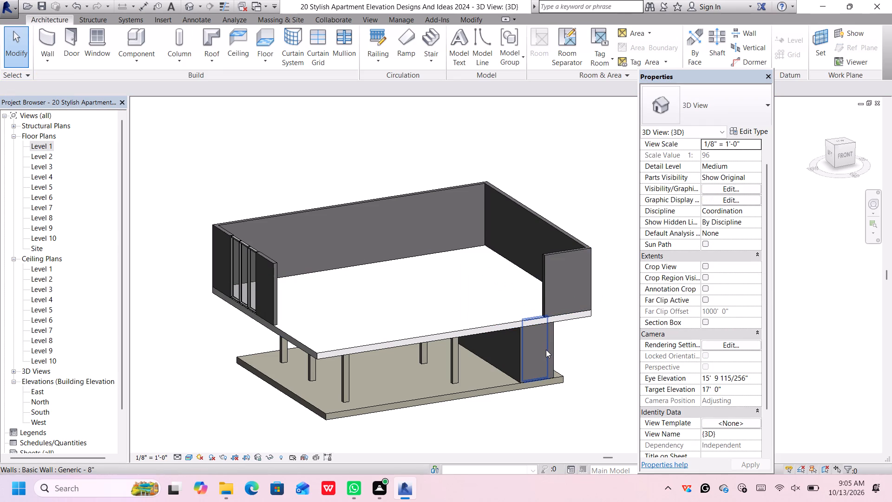
Select the long Level 1 side wall beneath the slab and duplicate its type as Generic - 8" 3.
{"action": "scroll", "coordinate": [525, 365], "scroll_direction": "up", "scroll_amount": 4}
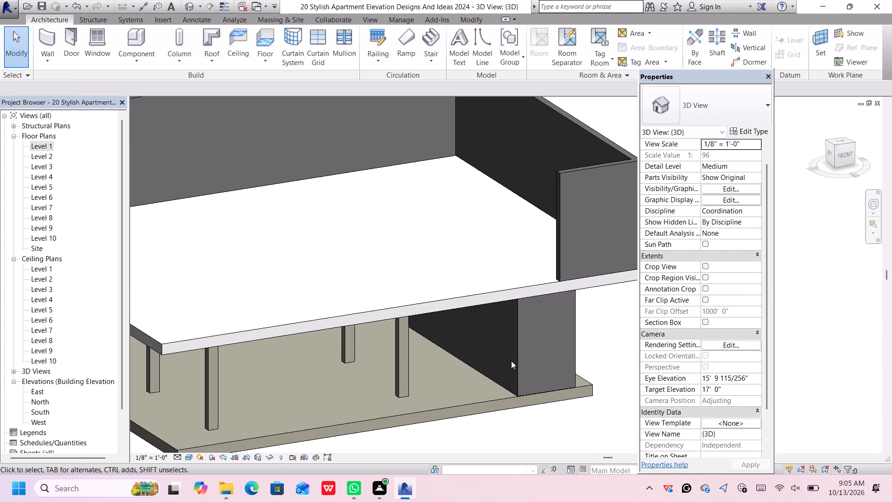
{"action": "left_click", "coordinate": [514, 360]}
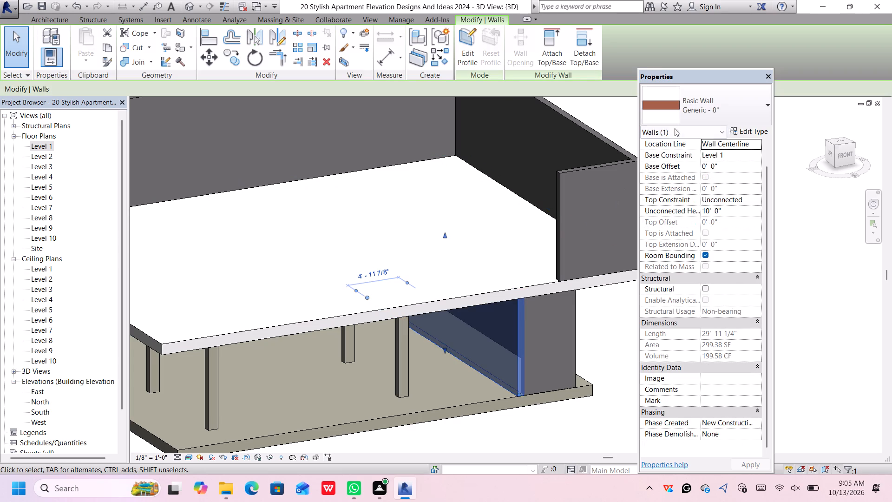
{"action": "scroll", "coordinate": [579, 316], "scroll_direction": "down", "scroll_amount": 5}
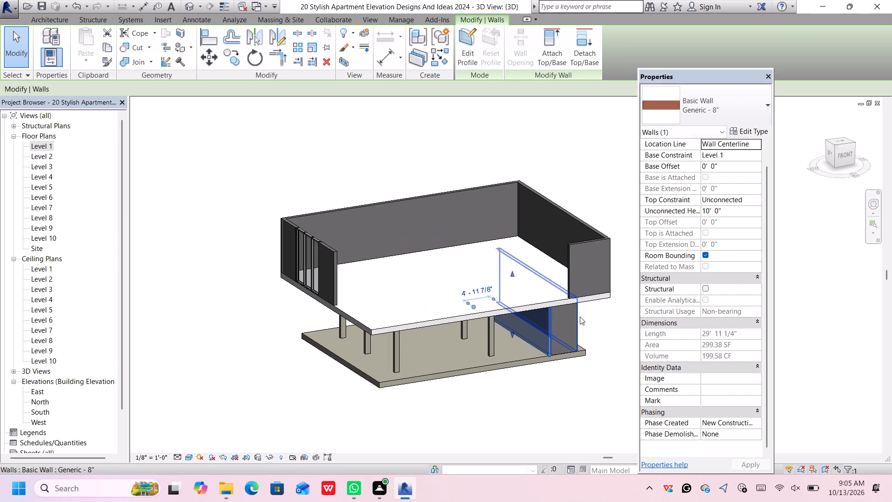
{"action": "middle_click_drag", "start_coordinate": [593, 353], "coordinate": [484, 341]}
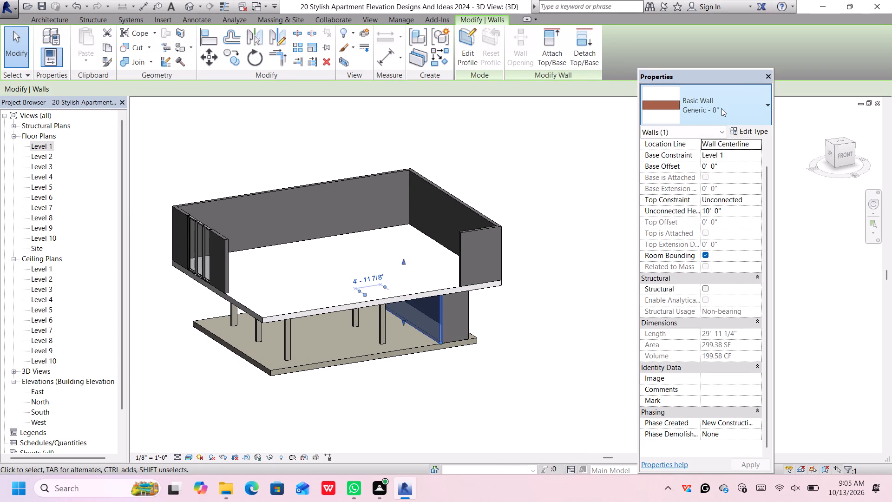
{"action": "scroll", "coordinate": [723, 123], "scroll_direction": "up", "scroll_amount": 2}
{"action": "left_click", "coordinate": [736, 131]}
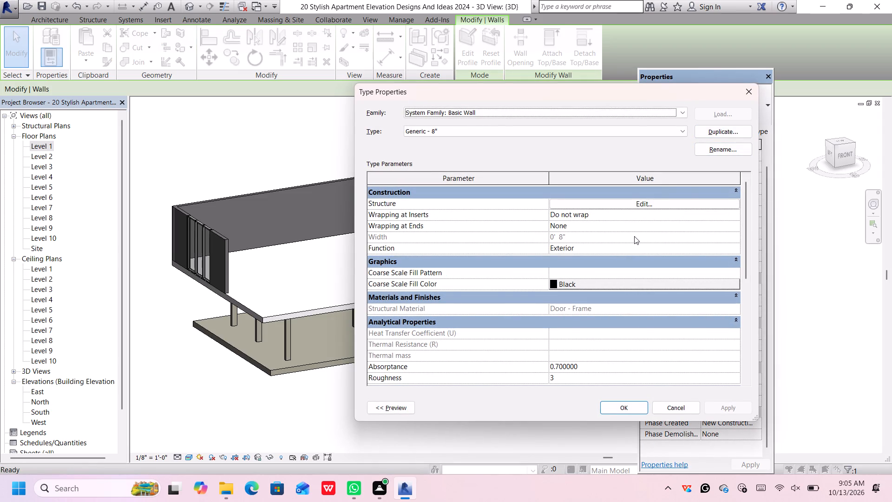
{"action": "left_click", "coordinate": [724, 132]}
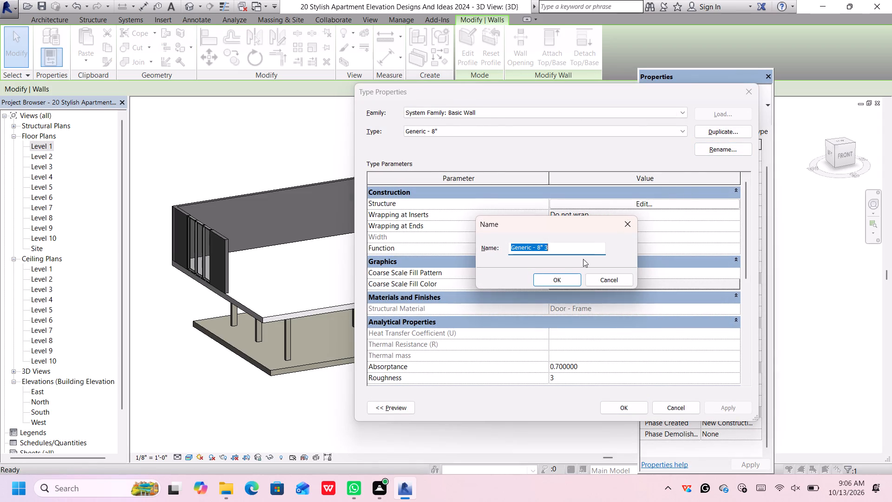
{"action": "left_click", "coordinate": [565, 280]}
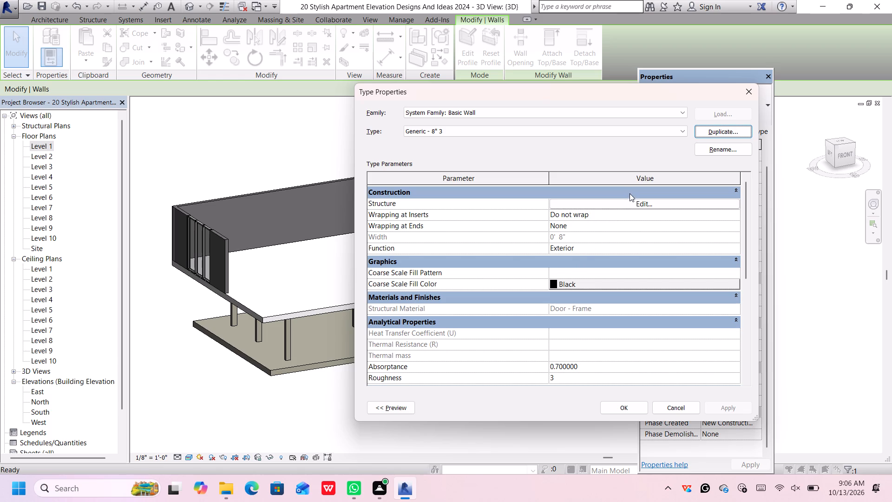
Assign EIFS, Exterior Insulation to the structure layer of Generic - 8" 3 and accept the assembly and type properties.
{"action": "left_click", "coordinate": [630, 202]}
{"action": "left_click", "coordinate": [547, 200]}
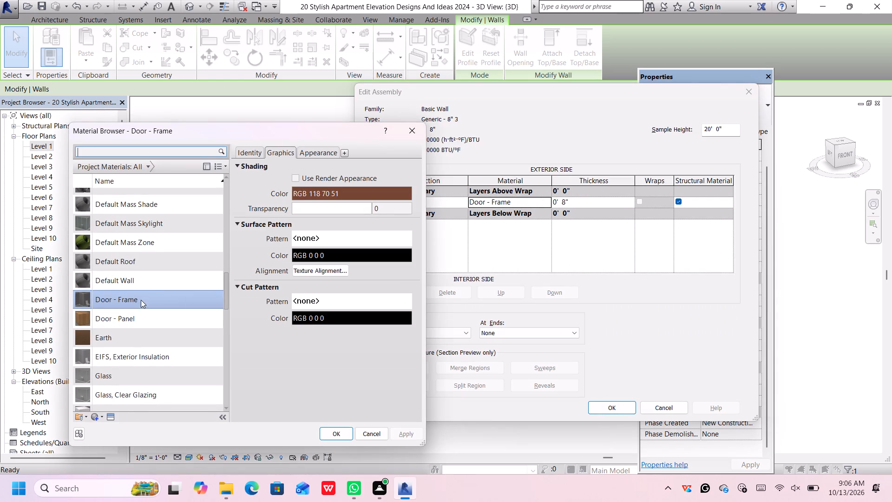
{"action": "scroll", "coordinate": [142, 293], "scroll_direction": "down", "scroll_amount": 1}
{"action": "left_click", "coordinate": [131, 301]}
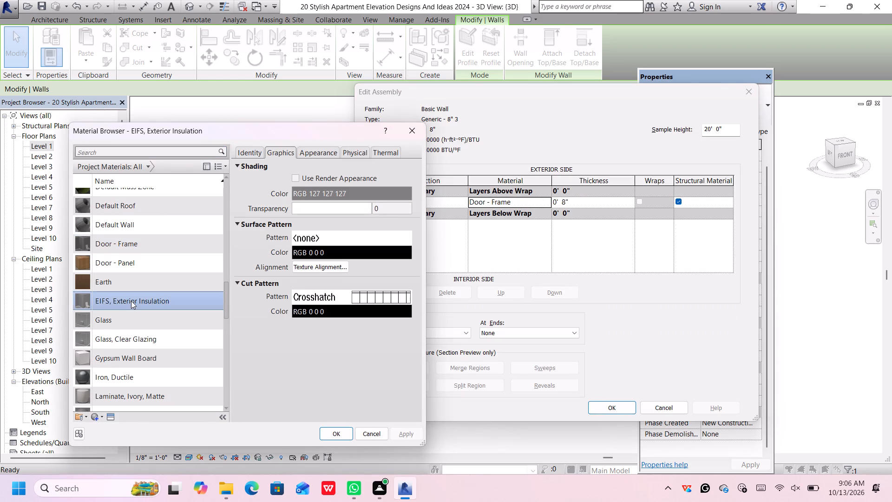
{"action": "left_click", "coordinate": [302, 146]}
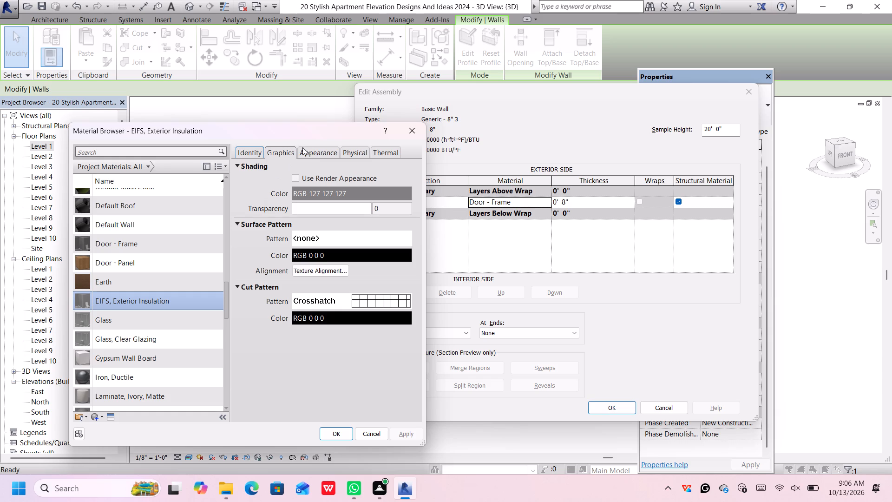
{"action": "left_click", "coordinate": [309, 152]}
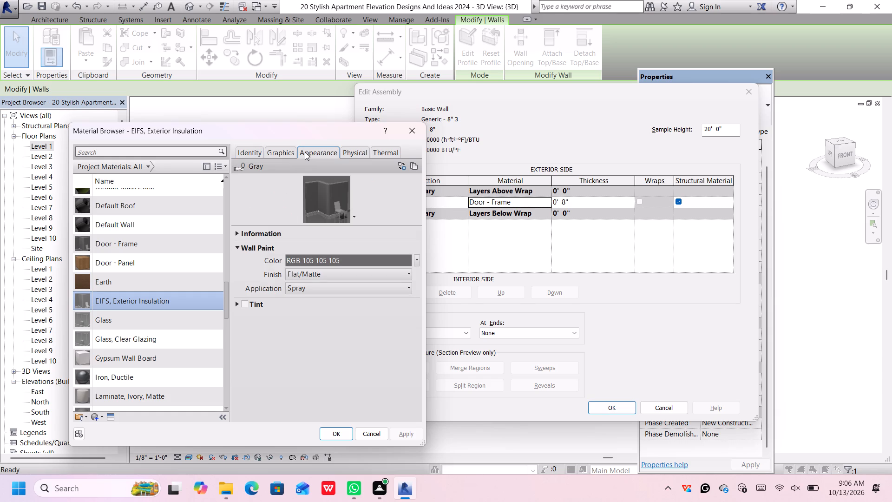
{"action": "scroll", "coordinate": [134, 305], "scroll_direction": "down", "scroll_amount": 1}
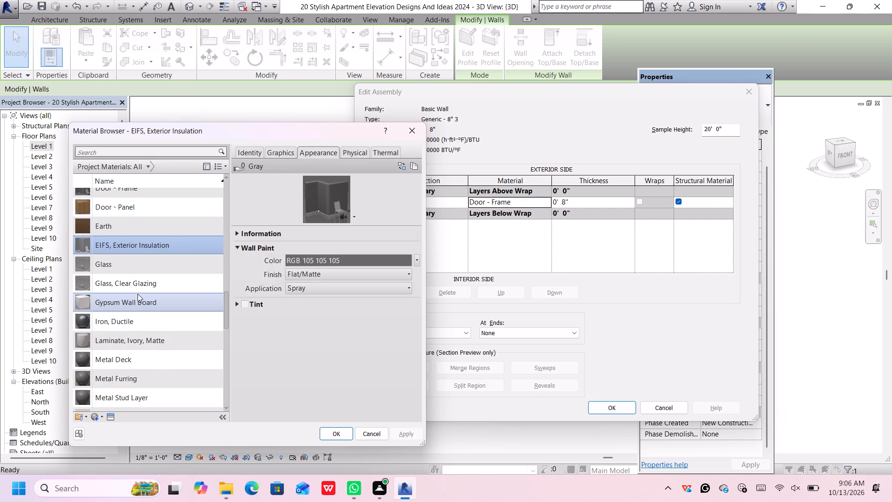
{"action": "scroll", "coordinate": [138, 293], "scroll_direction": "up", "scroll_amount": 3}
{"action": "scroll", "coordinate": [138, 294], "scroll_direction": "down", "scroll_amount": 1}
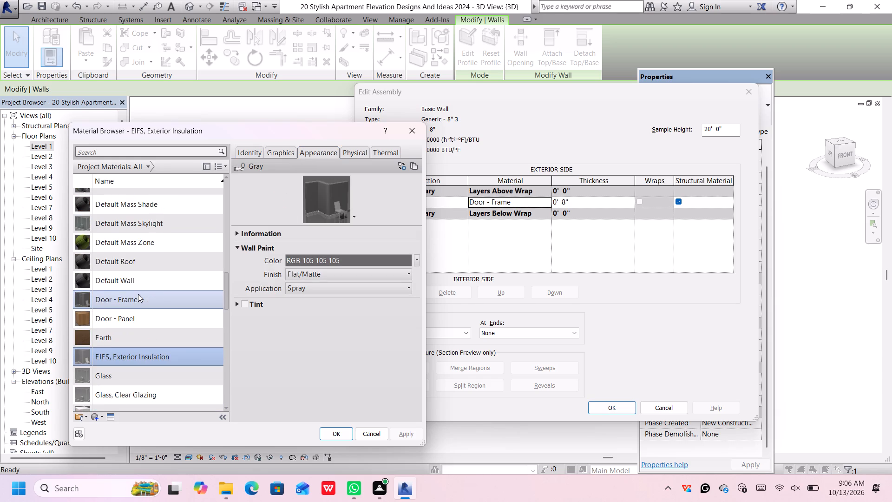
{"action": "left_click", "coordinate": [338, 434]}
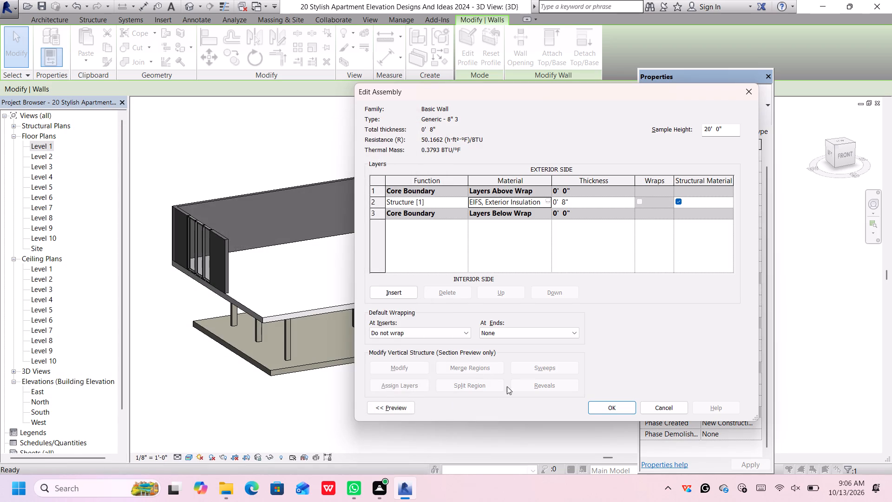
{"action": "left_click", "coordinate": [606, 411]}
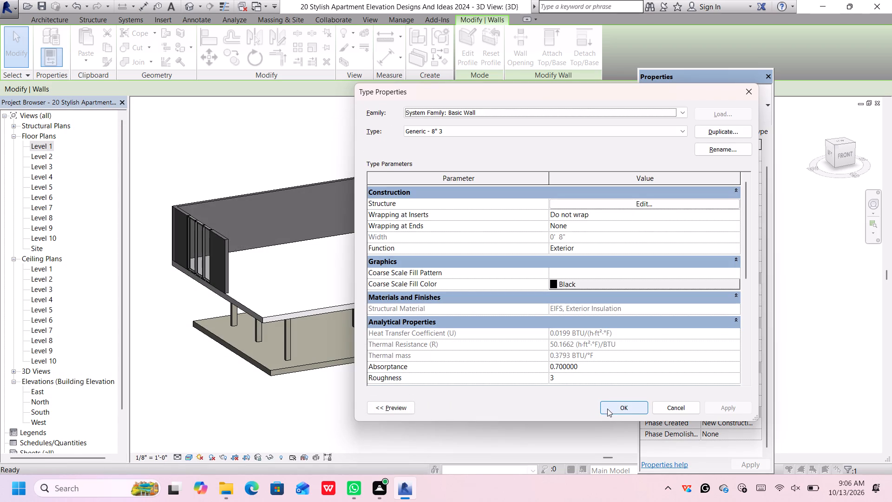
{"action": "left_click", "coordinate": [607, 409]}
{"action": "left_click", "coordinate": [533, 314]}
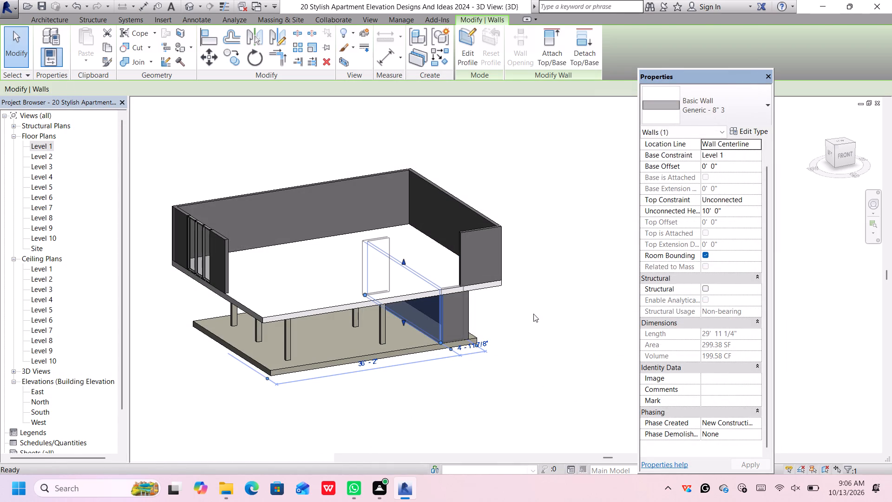
Reselect the long Level 1 side wall beneath the slab and choose Generic - 8" 3 as its type.
{"action": "scroll", "coordinate": [458, 324], "scroll_direction": "up", "scroll_amount": 5}
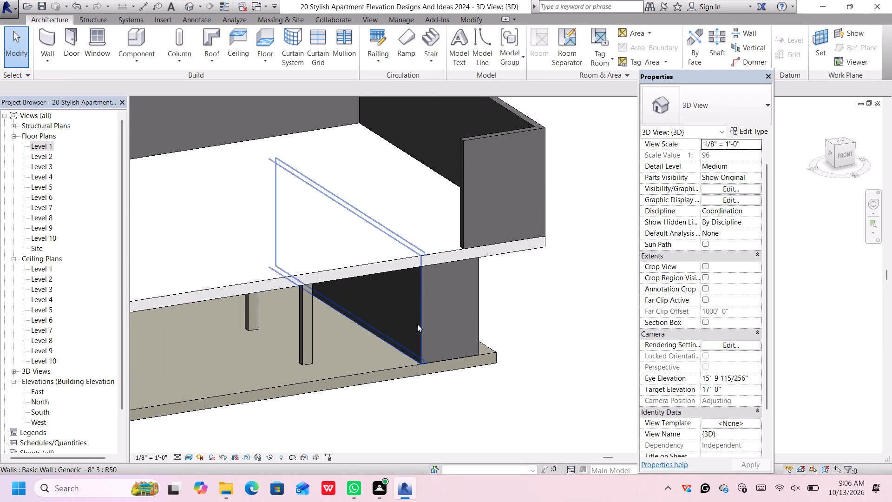
{"action": "scroll", "coordinate": [417, 324], "scroll_direction": "up", "scroll_amount": 6}
{"action": "left_click", "coordinate": [417, 324]}
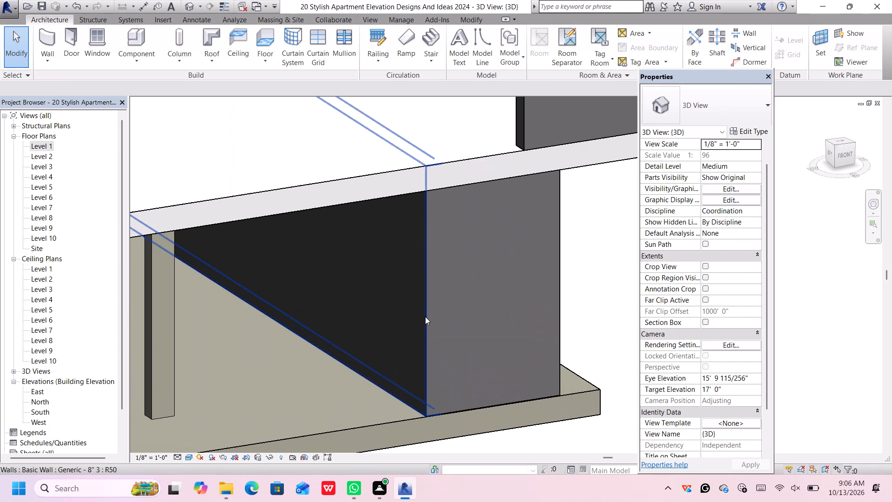
{"action": "left_click", "coordinate": [425, 317]}
{"action": "left_click", "coordinate": [703, 111]}
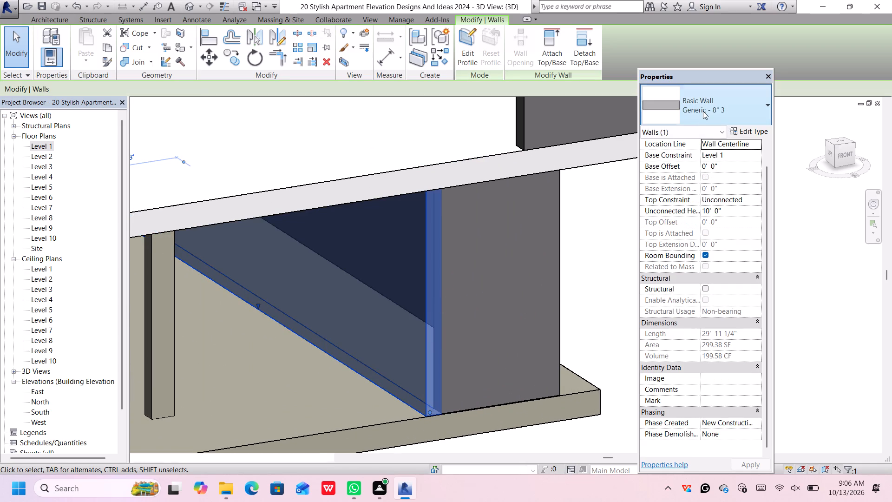
{"action": "left_click", "coordinate": [699, 166]}
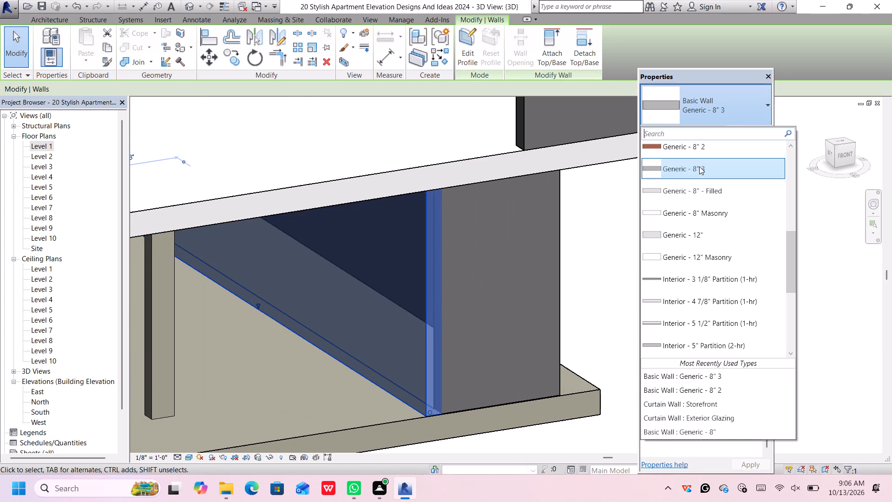
{"action": "scroll", "coordinate": [551, 238], "scroll_direction": "down", "scroll_amount": 2}
{"action": "scroll", "coordinate": [513, 262], "scroll_direction": "down", "scroll_amount": 2}
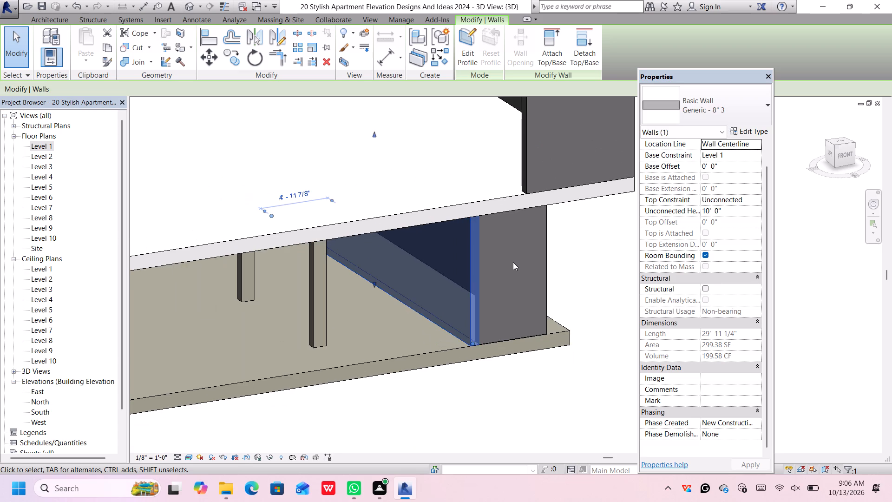
{"action": "middle_click_drag", "start_coordinate": [513, 262], "coordinate": [511, 234]}
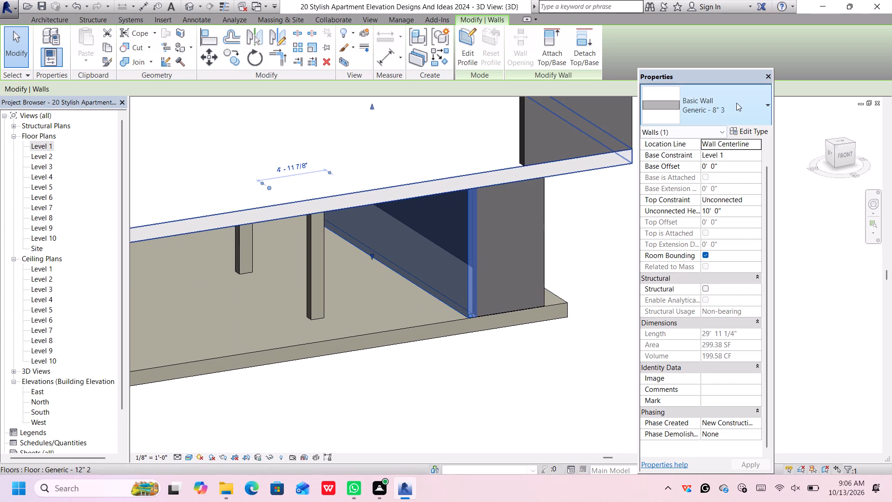
Open the structure layer material of Generic - 8" 3 for editing and examine the Parking Stripe material's appearance.
{"action": "left_click", "coordinate": [743, 129]}
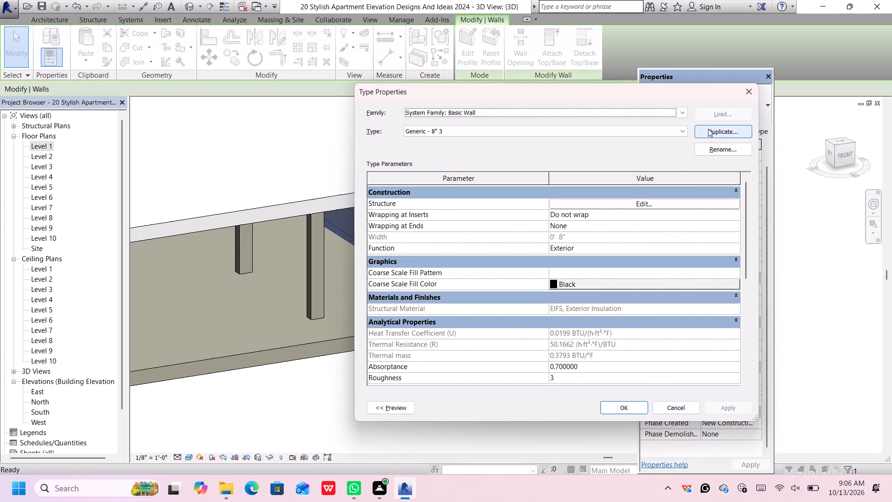
{"action": "left_click", "coordinate": [664, 204]}
{"action": "left_click", "coordinate": [545, 201]}
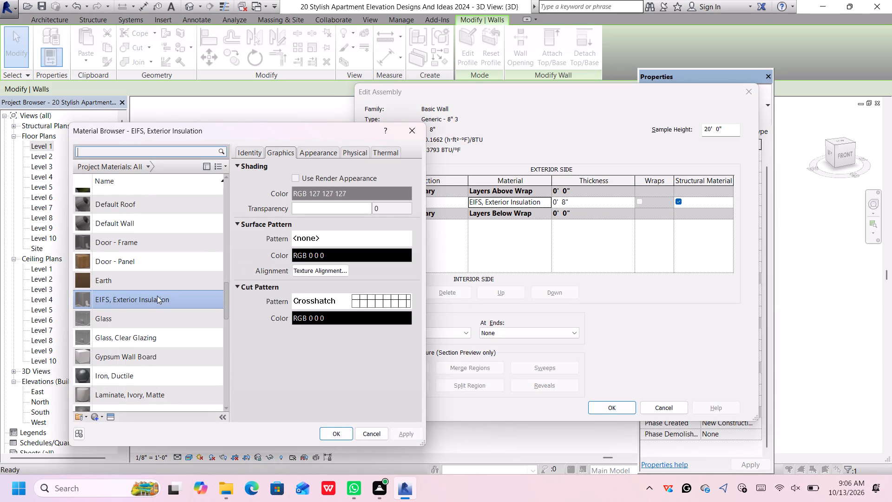
{"action": "scroll", "coordinate": [157, 295], "scroll_direction": "down", "scroll_amount": 6}
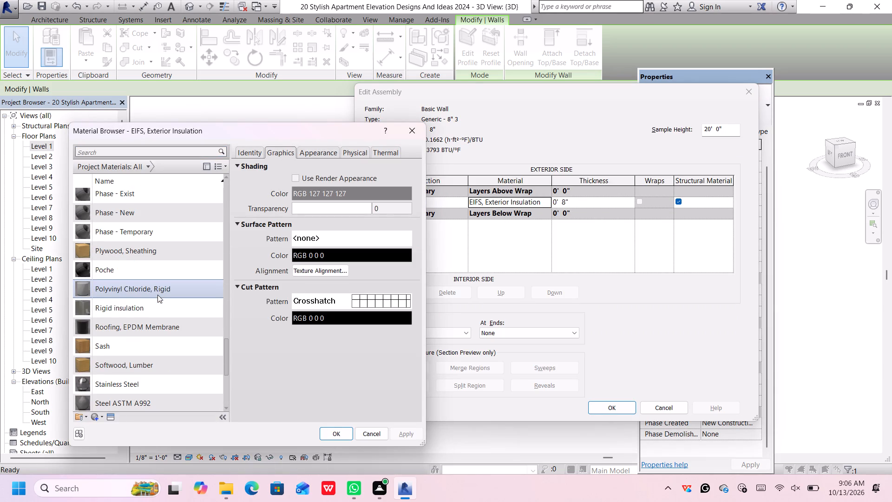
{"action": "scroll", "coordinate": [157, 295], "scroll_direction": "up", "scroll_amount": 1}
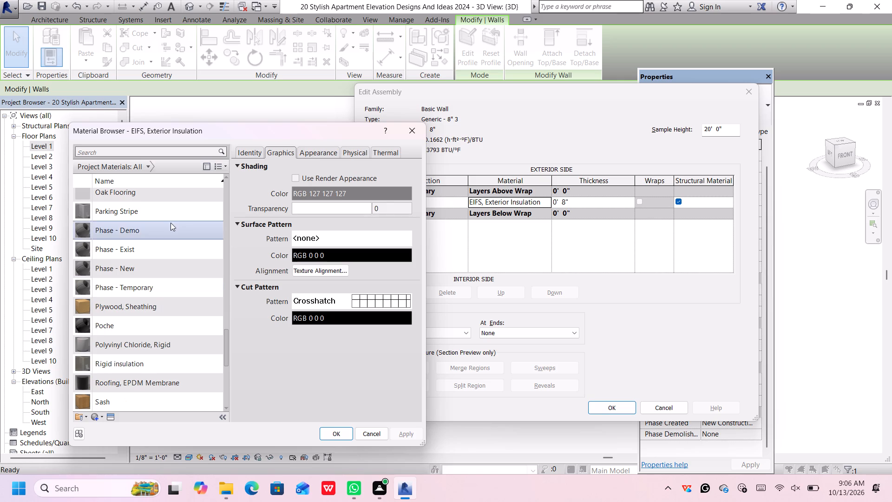
{"action": "left_click", "coordinate": [174, 211]}
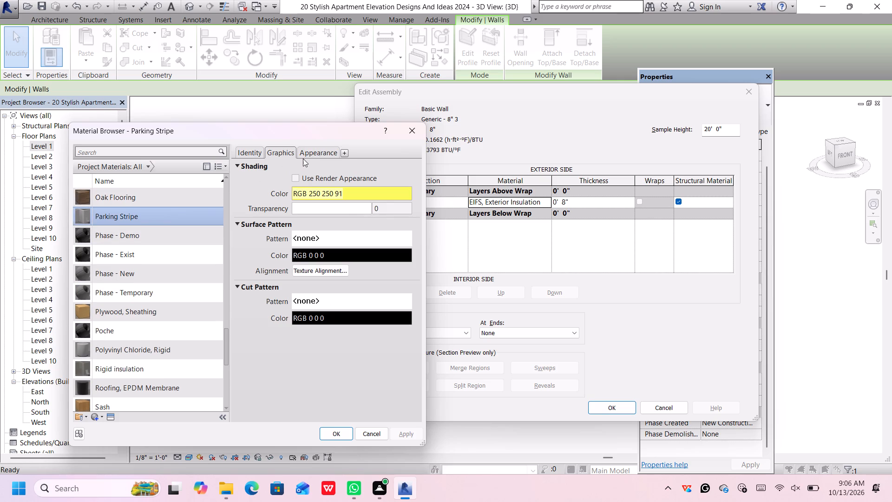
{"action": "left_click", "coordinate": [321, 152]}
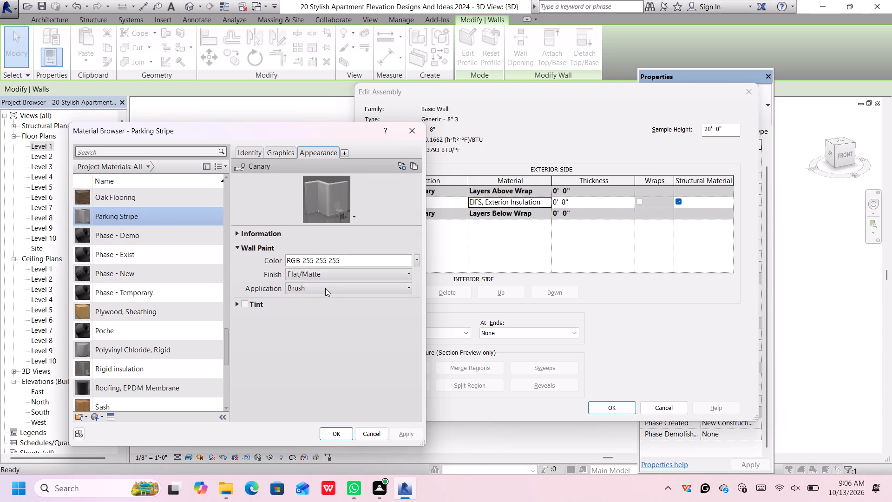
Browse the project materials and examine the Concrete Masonry Units material's appearance.
{"action": "scroll", "coordinate": [135, 298], "scroll_direction": "down", "scroll_amount": 2}
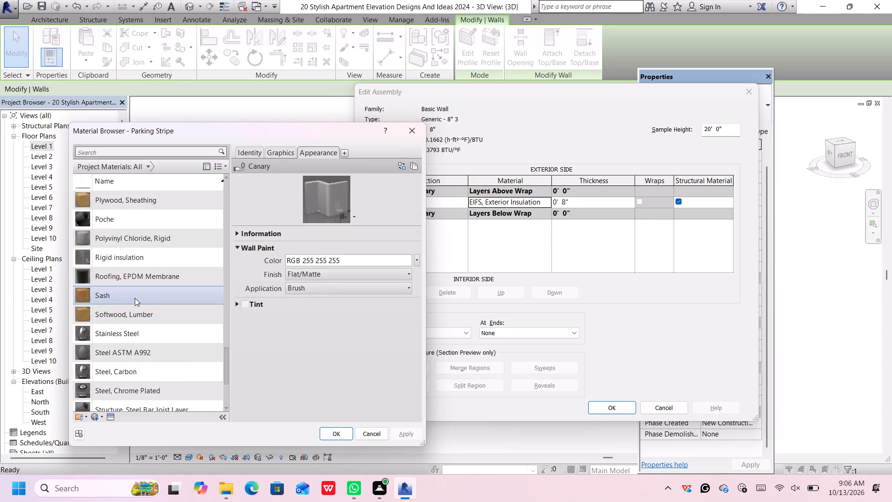
{"action": "scroll", "coordinate": [135, 298], "scroll_direction": "down", "scroll_amount": 4}
{"action": "scroll", "coordinate": [135, 297], "scroll_direction": "up", "scroll_amount": 13}
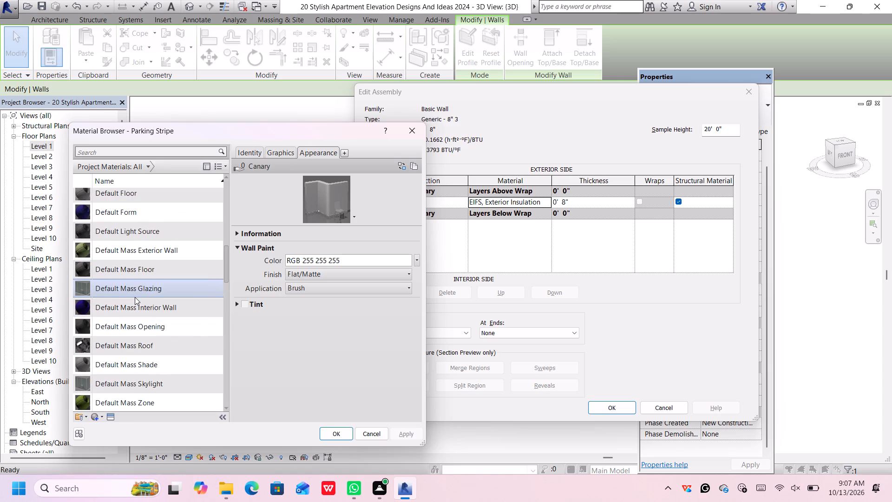
{"action": "scroll", "coordinate": [135, 297], "scroll_direction": "up", "scroll_amount": 5}
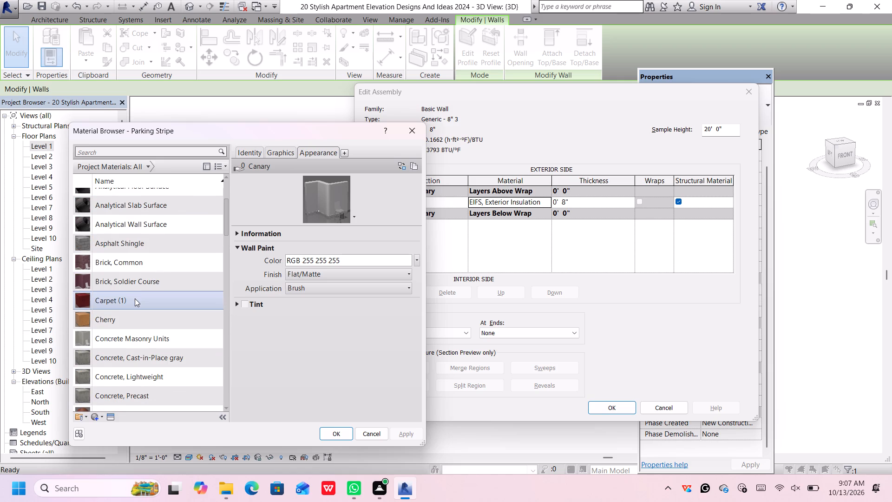
{"action": "left_click", "coordinate": [127, 340]}
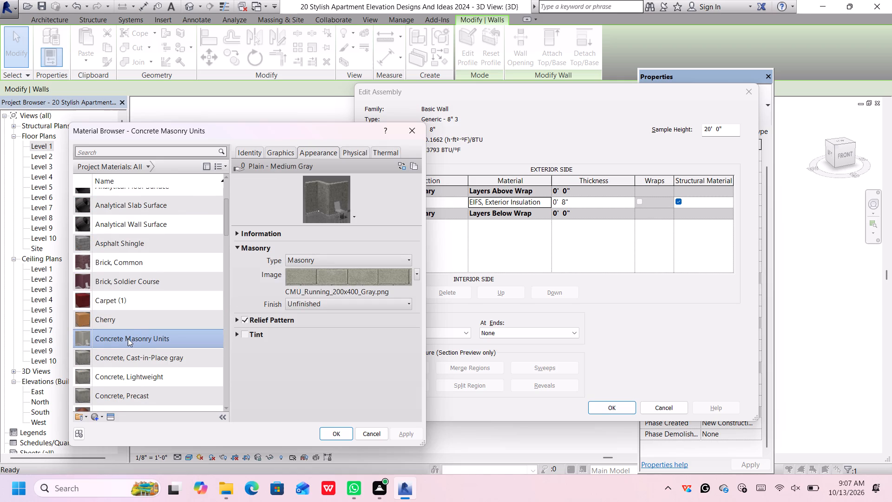
{"action": "scroll", "coordinate": [132, 258], "scroll_direction": "up", "scroll_amount": 5}
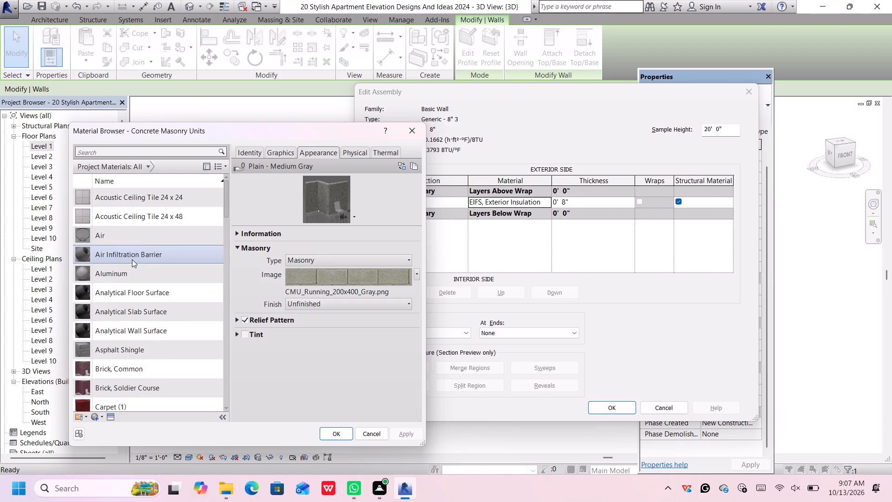
Select EIFS, Exterior Insulation, set its wall paint color to RGB 188-188-188, and accept the material, assembly and type properties.
{"action": "scroll", "coordinate": [132, 259], "scroll_direction": "down", "scroll_amount": 6}
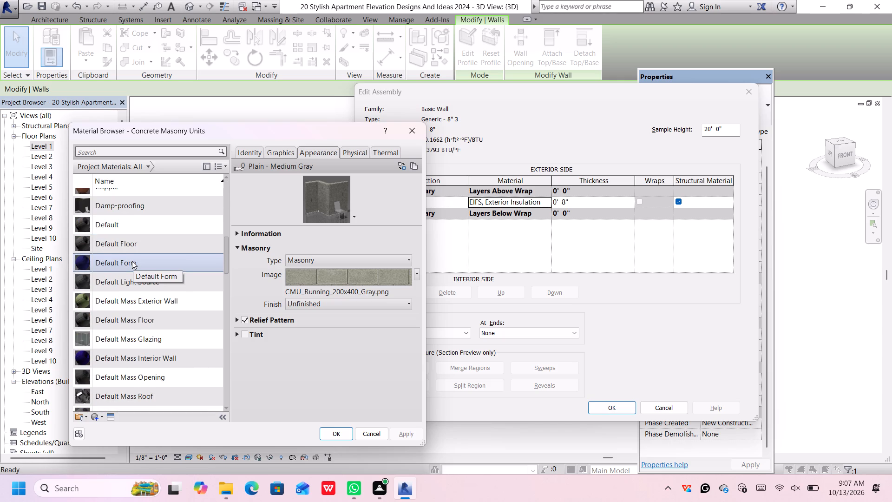
{"action": "scroll", "coordinate": [132, 261], "scroll_direction": "down", "scroll_amount": 2}
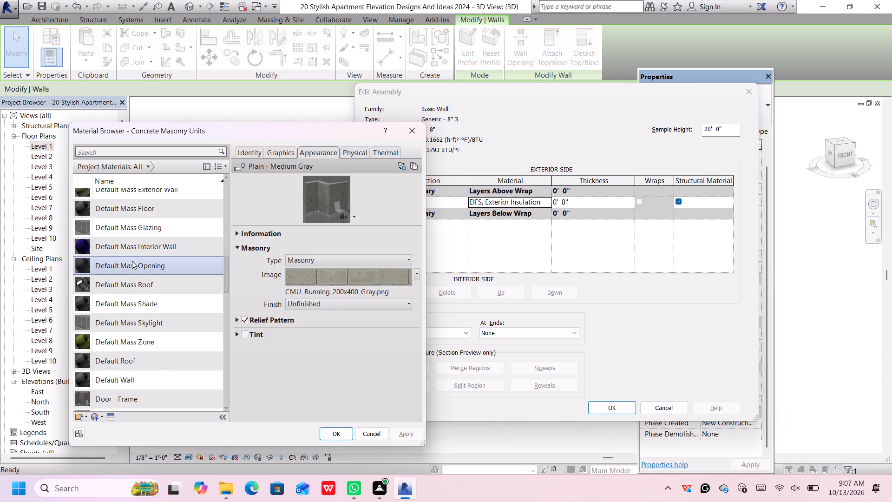
{"action": "scroll", "coordinate": [132, 261], "scroll_direction": "down", "scroll_amount": 2}
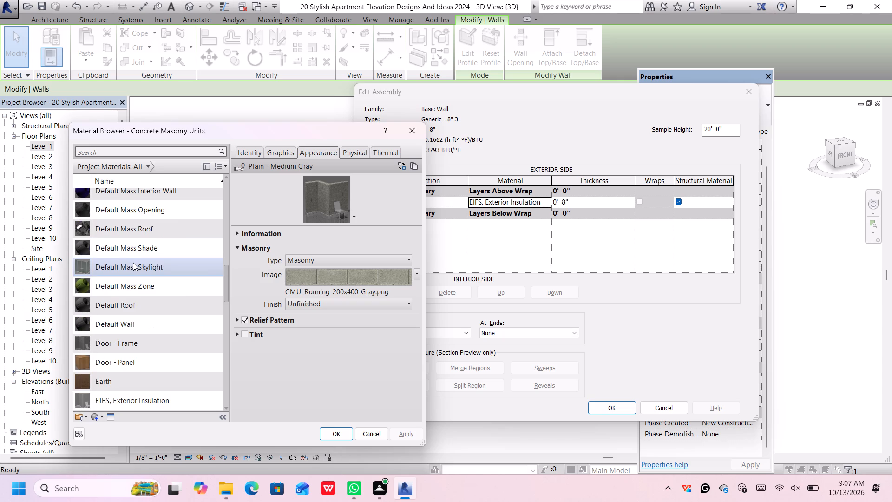
{"action": "scroll", "coordinate": [133, 262], "scroll_direction": "up", "scroll_amount": 1}
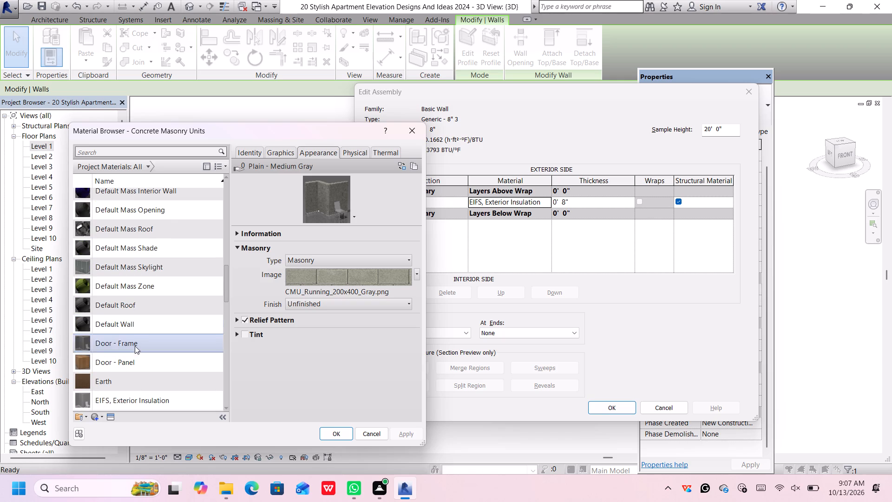
{"action": "left_click", "coordinate": [140, 400]}
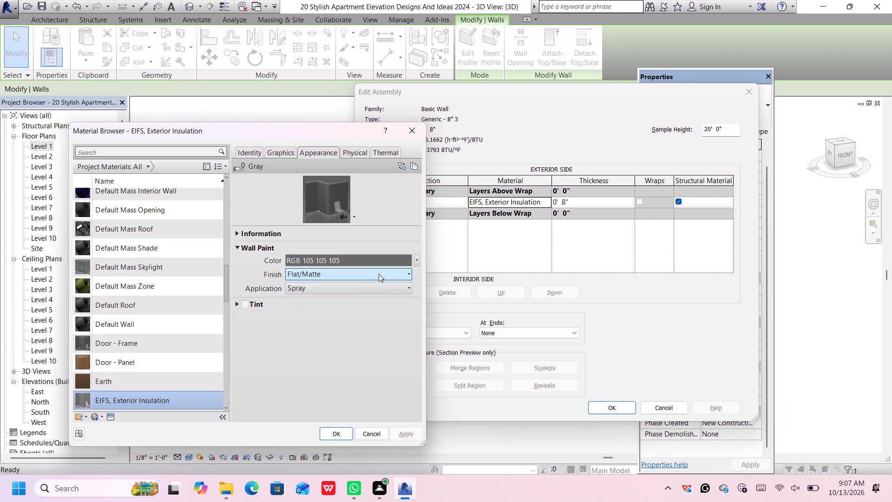
{"action": "left_click", "coordinate": [416, 259]}
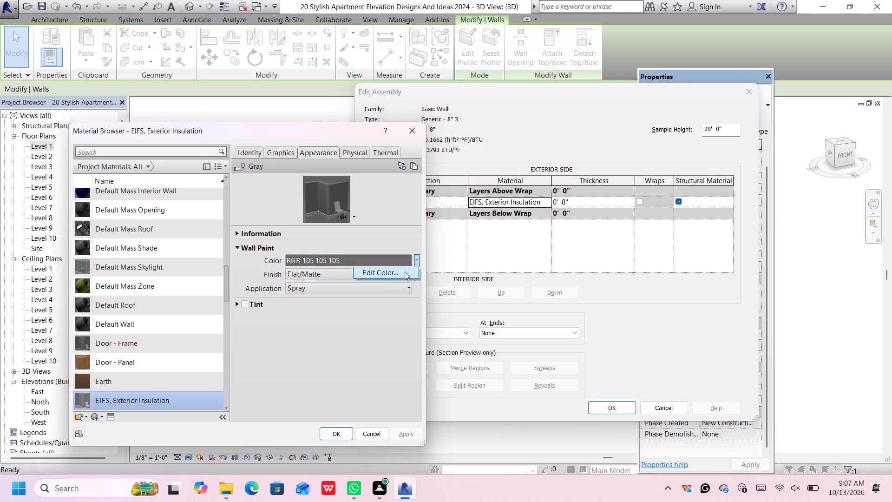
{"action": "left_click", "coordinate": [403, 274]}
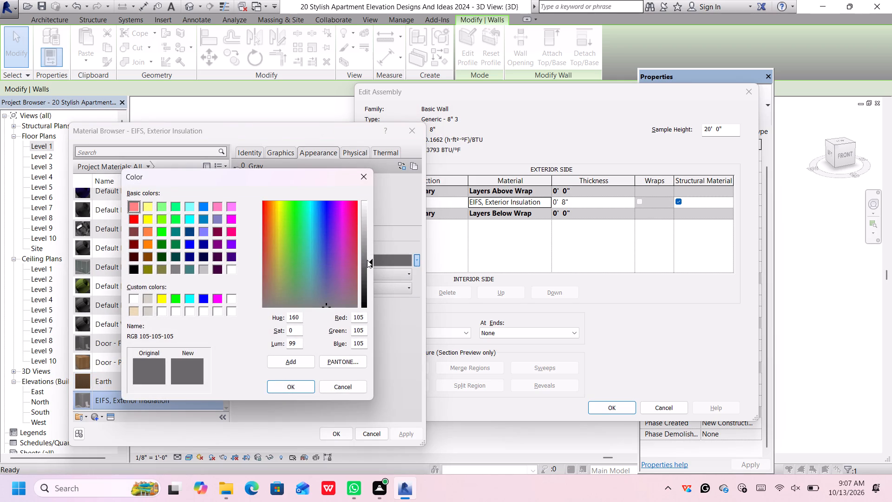
{"action": "left_click", "coordinate": [205, 269]}
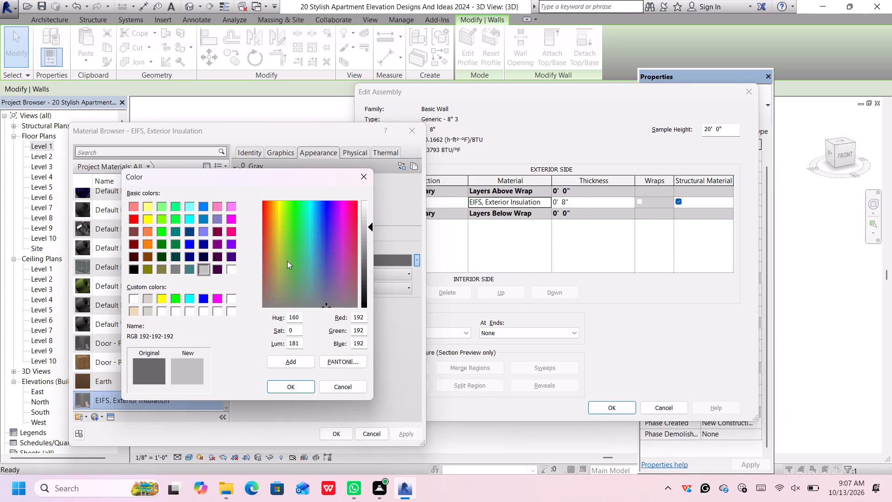
{"action": "left_click", "coordinate": [370, 227]}
{"action": "left_click", "coordinate": [298, 389]}
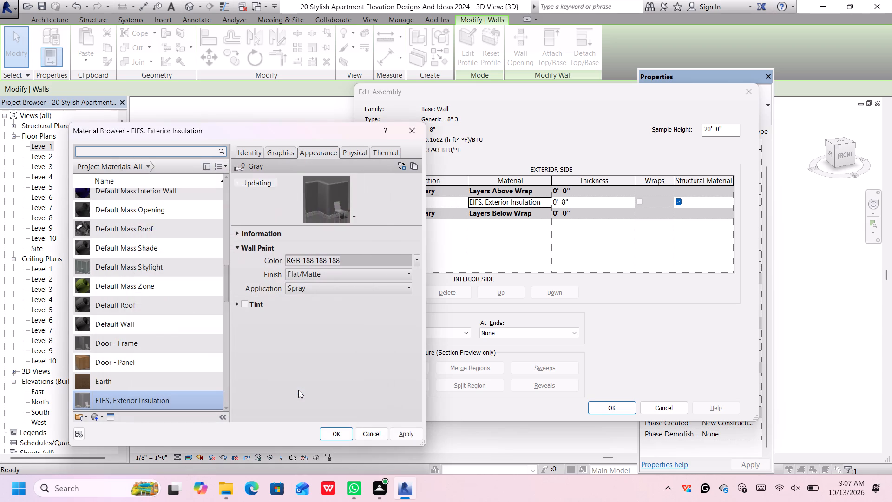
{"action": "left_click", "coordinate": [330, 433]}
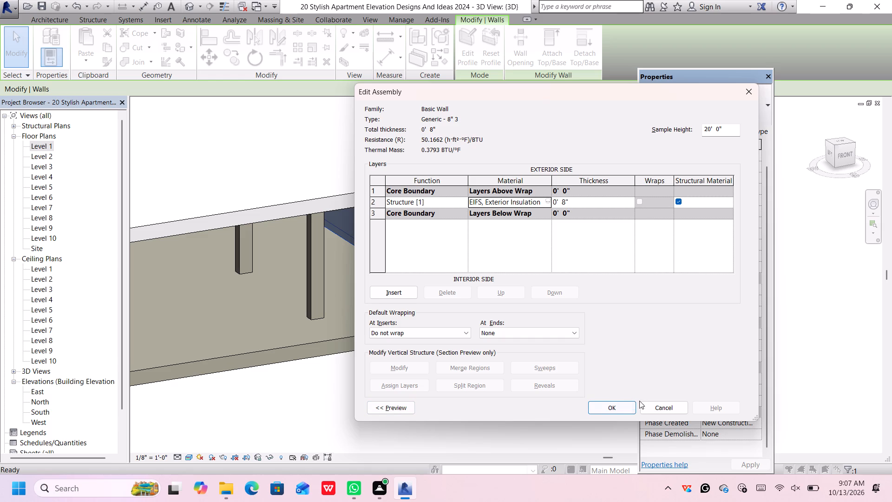
{"action": "left_click", "coordinate": [617, 407]}
{"action": "left_click", "coordinate": [616, 407]}
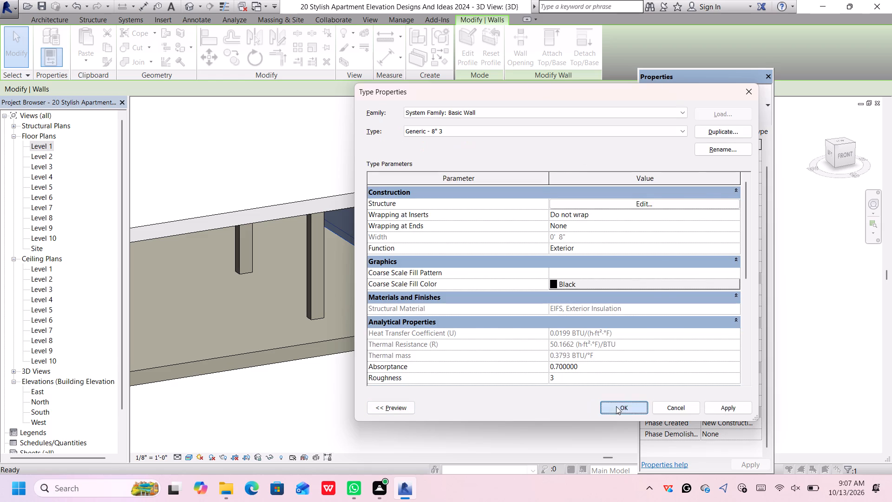
{"action": "left_click", "coordinate": [533, 366]}
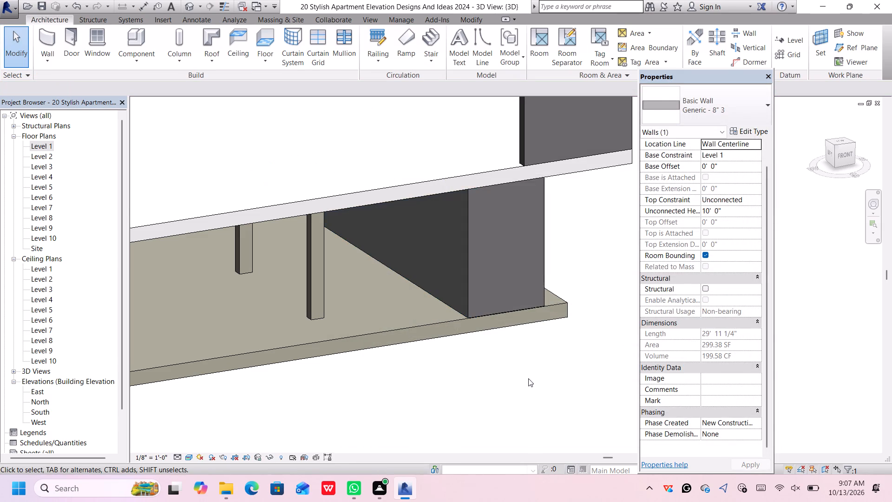
Assign the Generic - 8" 3 type to the short front-facing Level 1 wall beneath the slab.
{"action": "left_click", "coordinate": [478, 268]}
{"action": "left_click", "coordinate": [706, 113]}
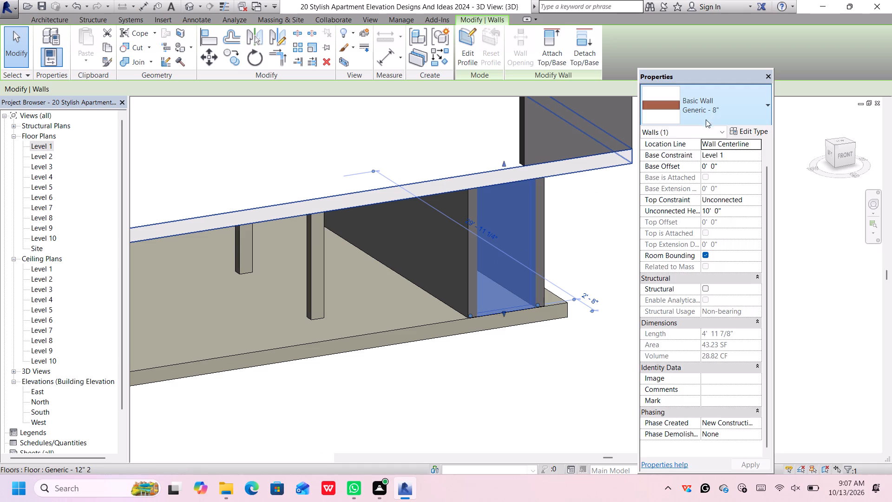
{"action": "left_click", "coordinate": [713, 196]}
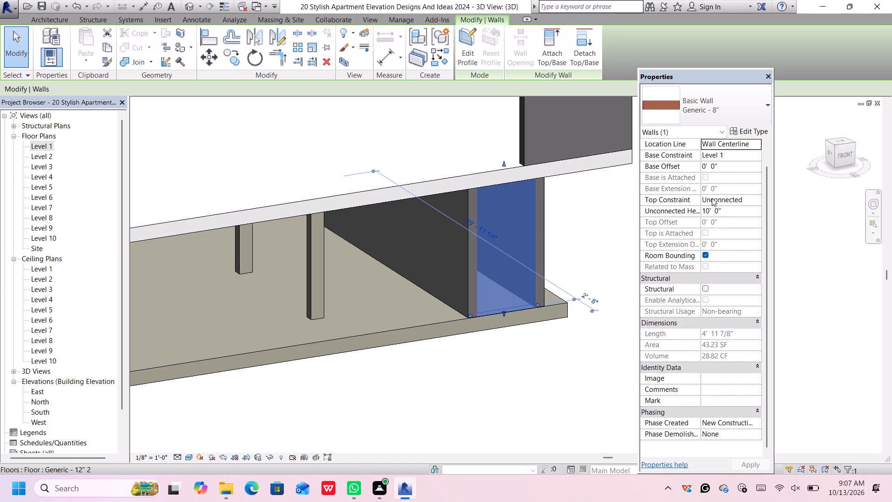
{"action": "left_click", "coordinate": [538, 389]}
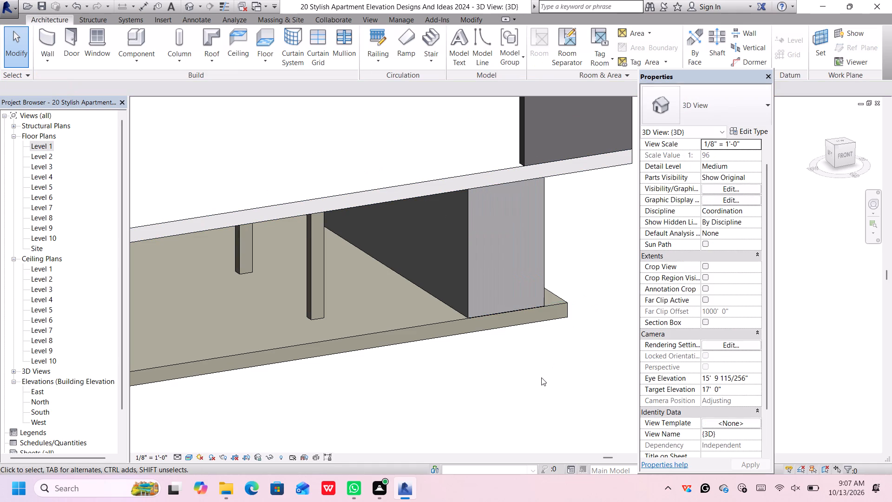
Assign the Generic - 8" 3 type to the outer long Level 1 wall on the building's right side.
{"action": "scroll", "coordinate": [541, 372], "scroll_direction": "down", "scroll_amount": 1}
{"action": "scroll", "coordinate": [541, 372], "scroll_direction": "up", "scroll_amount": 1}
{"action": "scroll", "coordinate": [541, 372], "scroll_direction": "down", "scroll_amount": 4}
{"action": "middle_click_drag", "start_coordinate": [537, 389], "coordinate": [521, 357]}
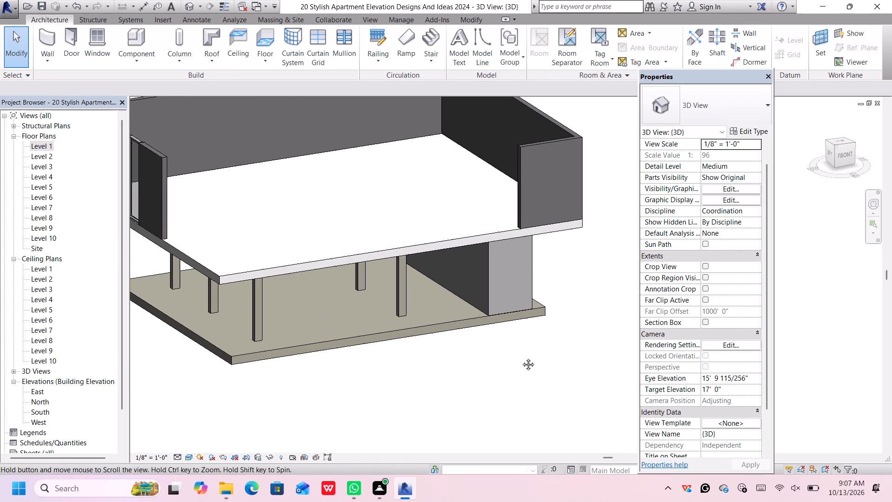
{"action": "middle_click_drag", "start_coordinate": [521, 357], "coordinate": [516, 350]}
{"action": "scroll", "coordinate": [516, 346], "scroll_direction": "up", "scroll_amount": 2}
{"action": "scroll", "coordinate": [447, 235], "scroll_direction": "up", "scroll_amount": 1}
{"action": "middle_click", "coordinate": [538, 350]}
{"action": "scroll", "coordinate": [538, 350], "scroll_direction": "down", "scroll_amount": 3}
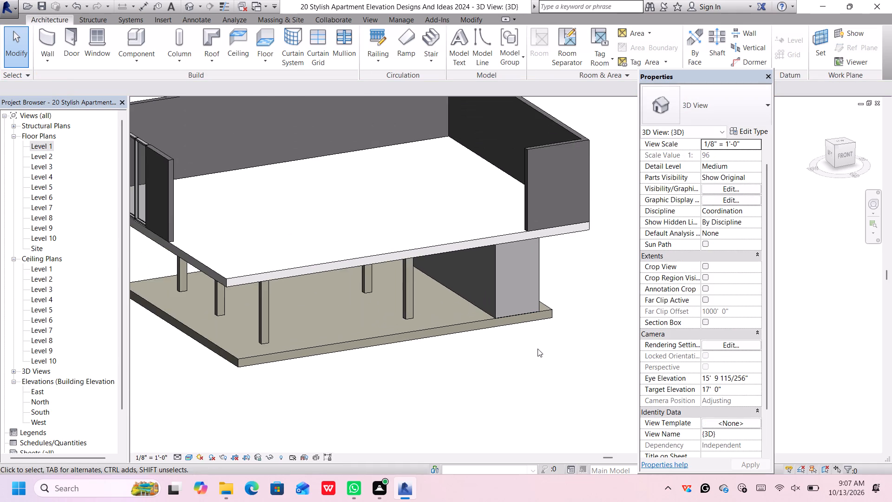
{"action": "scroll", "coordinate": [538, 354], "scroll_direction": "down", "scroll_amount": 2}
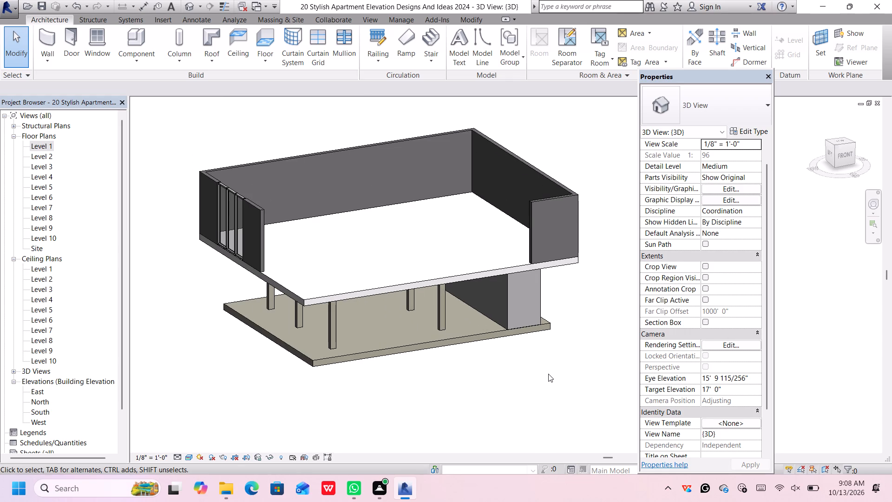
{"action": "middle_click_drag", "start_coordinate": [548, 373], "coordinate": [452, 344], "text": "shift"}
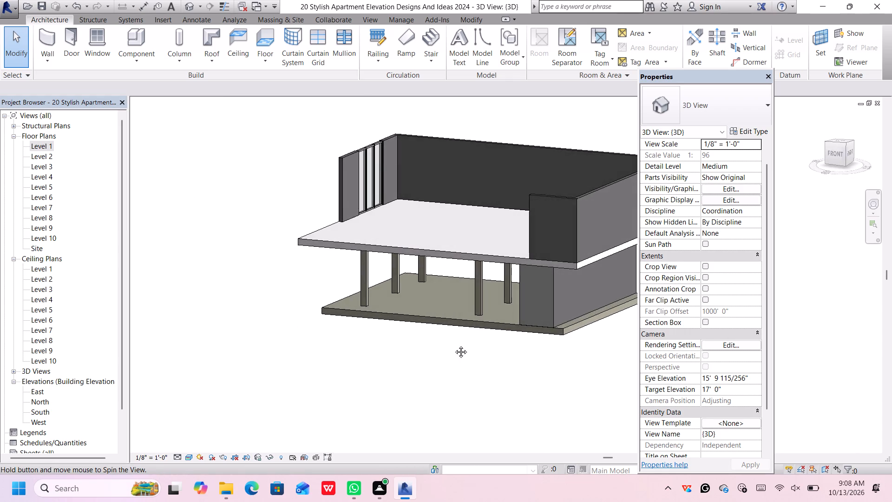
{"action": "left_click", "coordinate": [551, 298]}
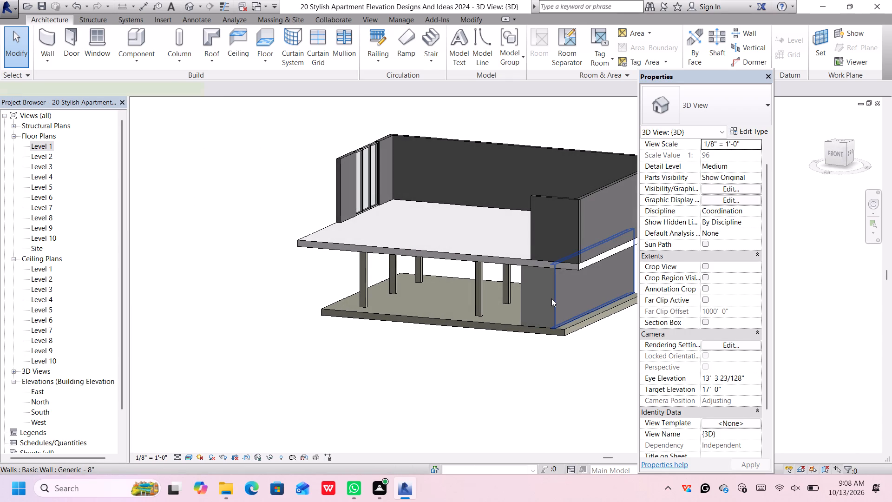
{"action": "left_click", "coordinate": [727, 101]}
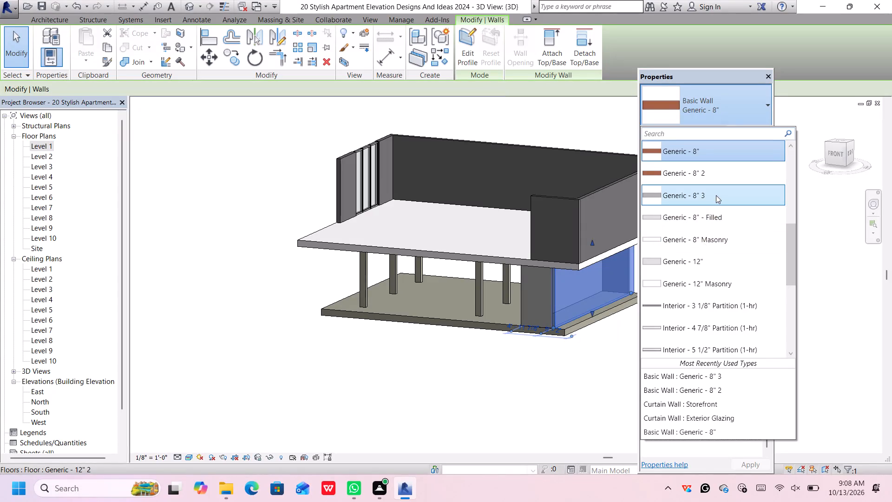
{"action": "left_click", "coordinate": [716, 195]}
{"action": "left_click", "coordinate": [593, 374]}
Assign the Generic - 8" 3 type to the short rear-facing Level 1 wall beneath the slab.
{"action": "scroll", "coordinate": [593, 374], "scroll_direction": "down", "scroll_amount": 2}
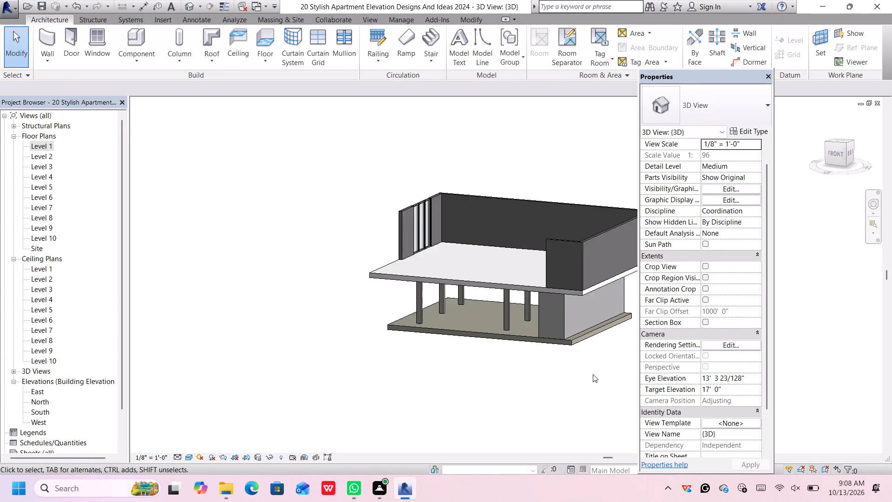
{"action": "scroll", "coordinate": [593, 374], "scroll_direction": "down", "scroll_amount": 3}
{"action": "scroll", "coordinate": [593, 374], "scroll_direction": "up", "scroll_amount": 9}
{"action": "scroll", "coordinate": [593, 371], "scroll_direction": "down", "scroll_amount": 2}
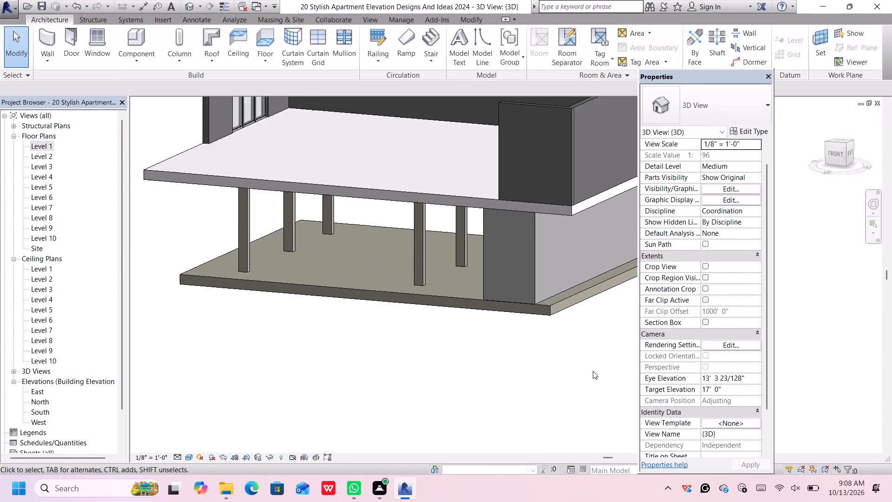
{"action": "scroll", "coordinate": [593, 371], "scroll_direction": "down", "scroll_amount": 1}
{"action": "middle_click_drag", "start_coordinate": [591, 371], "coordinate": [529, 389]}
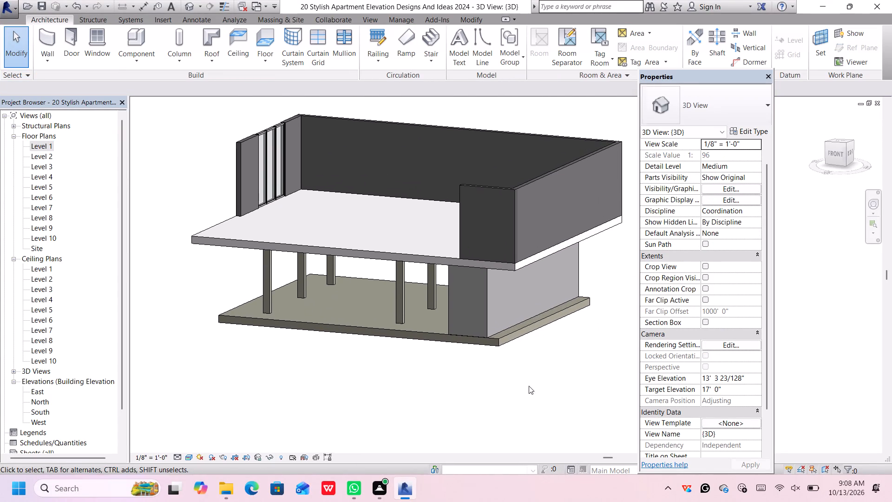
{"action": "middle_click_drag", "start_coordinate": [530, 369], "coordinate": [525, 371]}
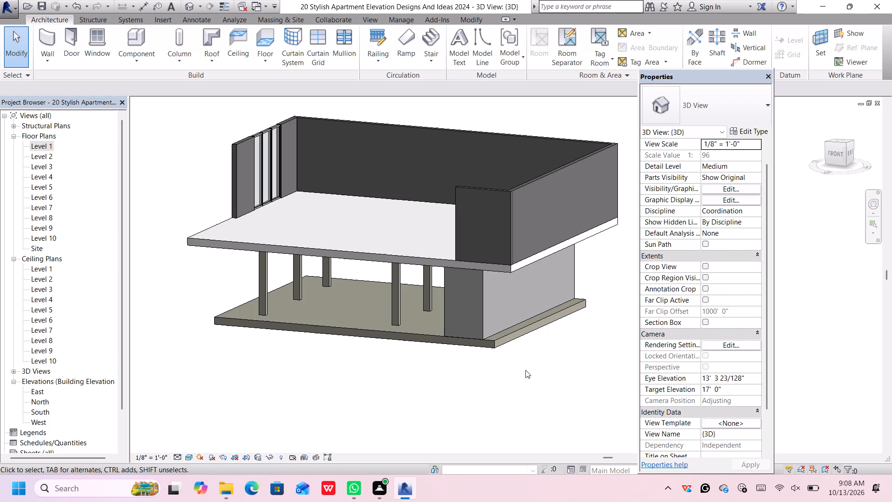
{"action": "middle_click_drag", "start_coordinate": [525, 370], "coordinate": [400, 347], "text": "shift"}
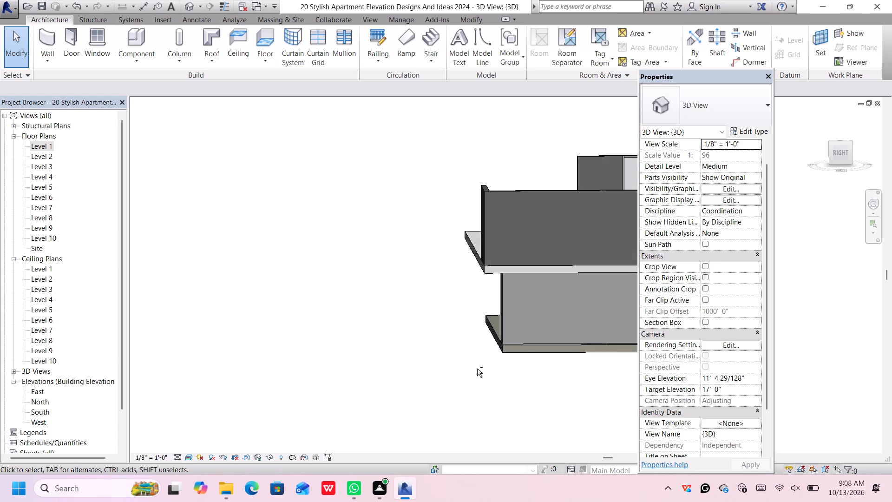
{"action": "scroll", "coordinate": [504, 371], "scroll_direction": "down", "scroll_amount": 9}
{"action": "middle_click_drag", "start_coordinate": [548, 382], "coordinate": [506, 345]}
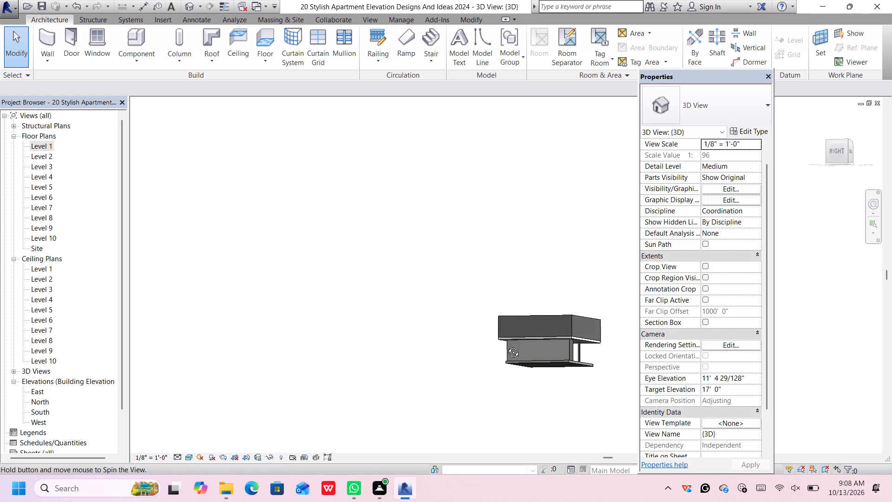
{"action": "middle_click_drag", "start_coordinate": [506, 345], "coordinate": [418, 384]}
{"action": "scroll", "coordinate": [548, 380], "scroll_direction": "up", "scroll_amount": 7}
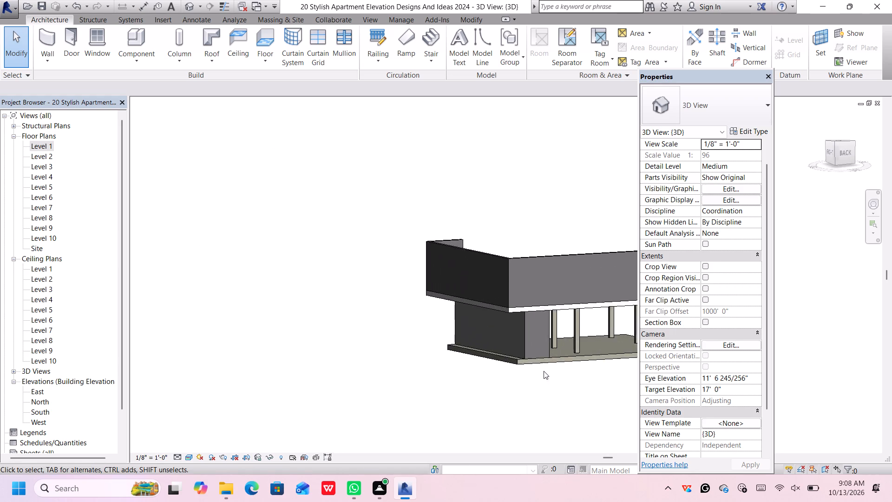
{"action": "scroll", "coordinate": [532, 353], "scroll_direction": "up", "scroll_amount": 6}
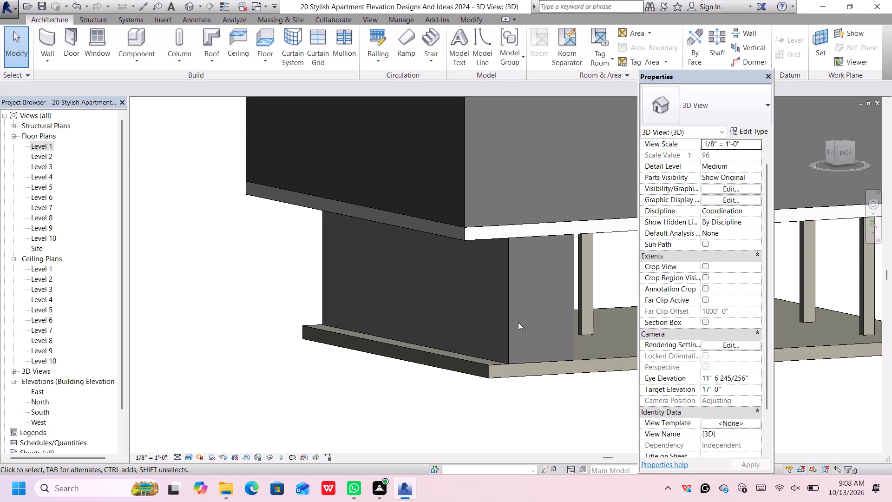
{"action": "left_click", "coordinate": [518, 322]}
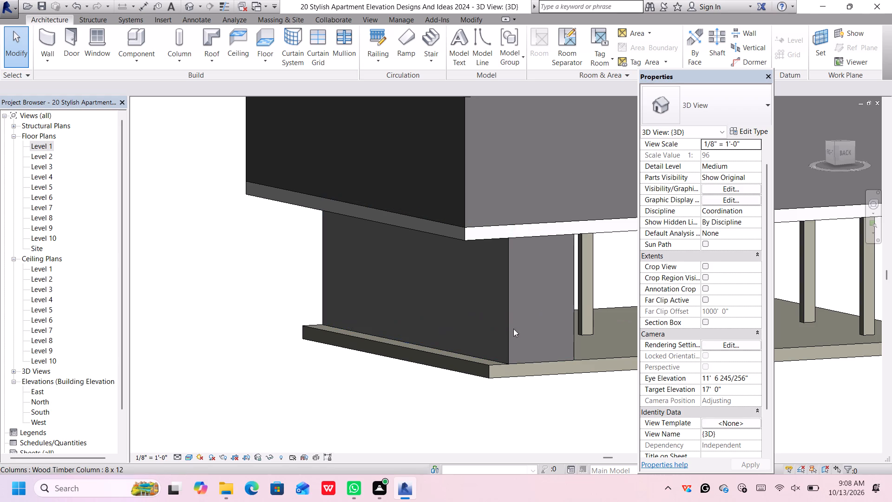
{"action": "left_click", "coordinate": [510, 349]}
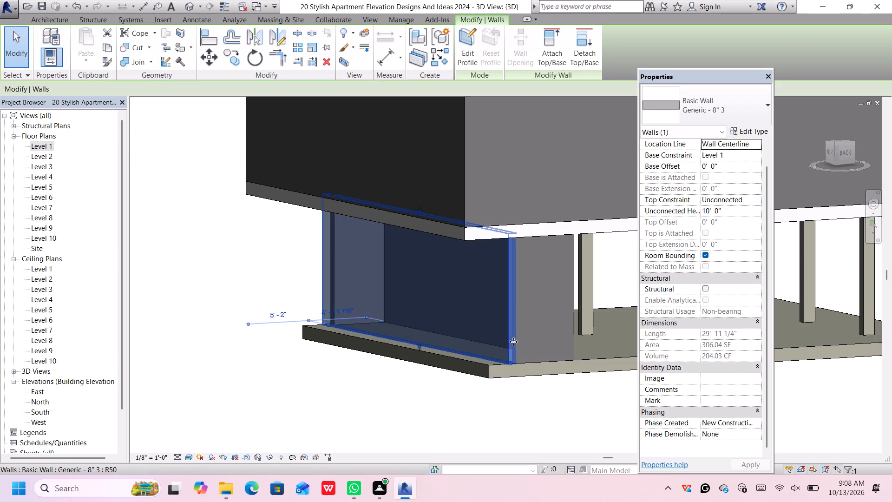
{"action": "scroll", "coordinate": [537, 324], "scroll_direction": "down", "scroll_amount": 5}
{"action": "scroll", "coordinate": [545, 314], "scroll_direction": "up", "scroll_amount": 4}
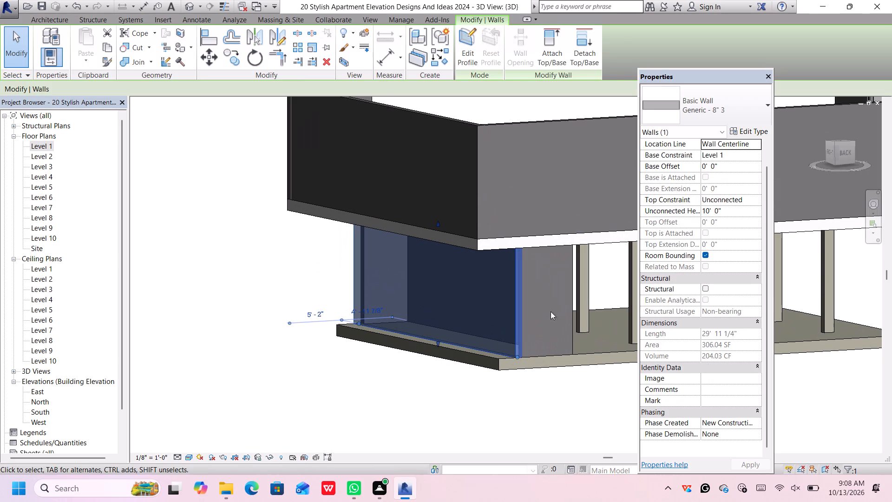
{"action": "left_click", "coordinate": [569, 314]}
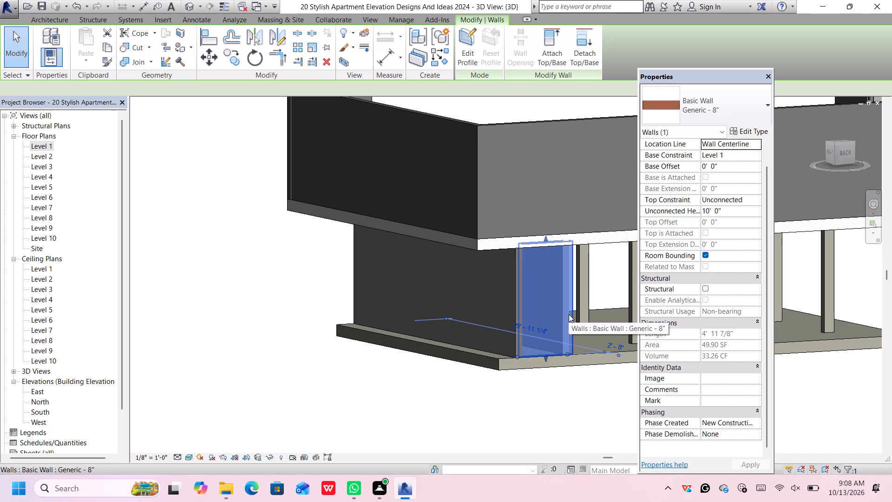
{"action": "left_click", "coordinate": [762, 95]}
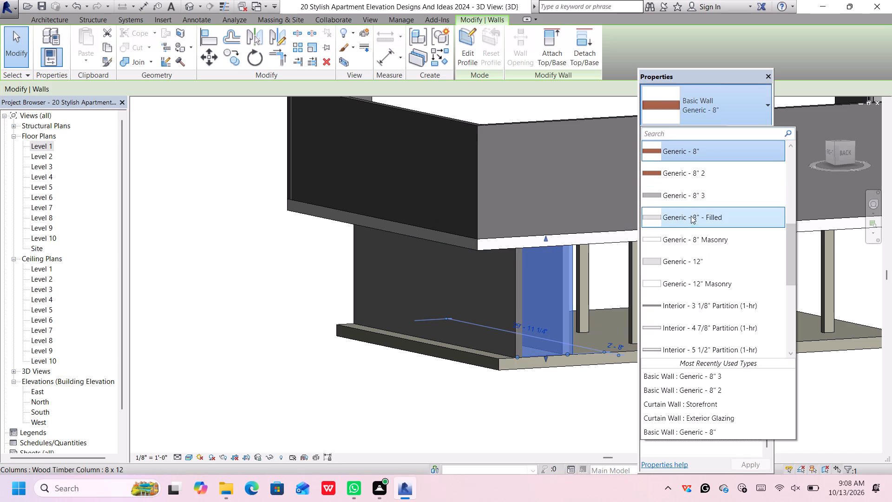
{"action": "left_click", "coordinate": [698, 199]}
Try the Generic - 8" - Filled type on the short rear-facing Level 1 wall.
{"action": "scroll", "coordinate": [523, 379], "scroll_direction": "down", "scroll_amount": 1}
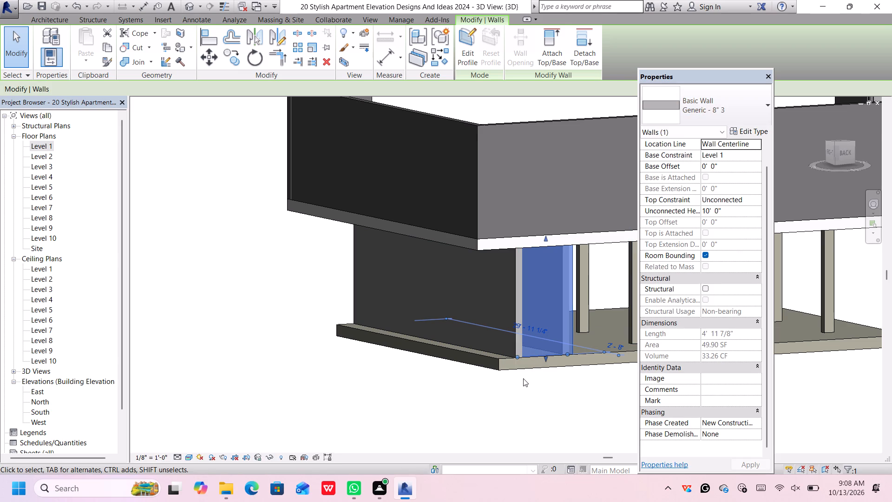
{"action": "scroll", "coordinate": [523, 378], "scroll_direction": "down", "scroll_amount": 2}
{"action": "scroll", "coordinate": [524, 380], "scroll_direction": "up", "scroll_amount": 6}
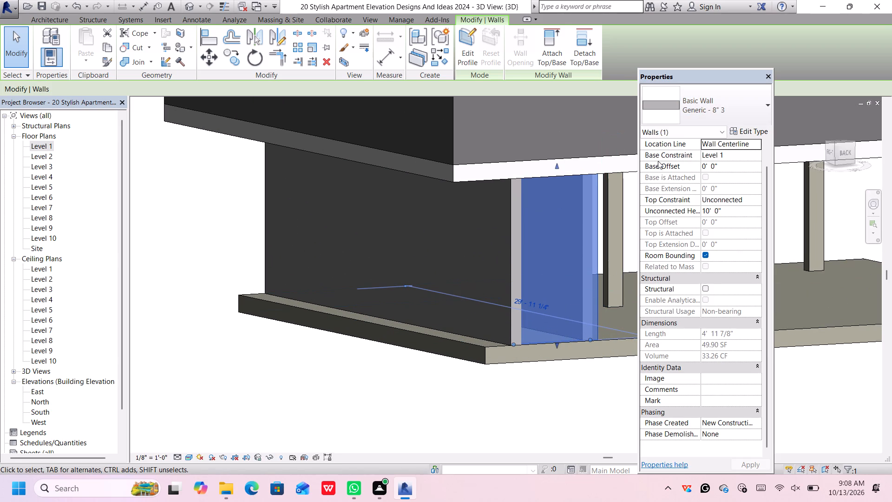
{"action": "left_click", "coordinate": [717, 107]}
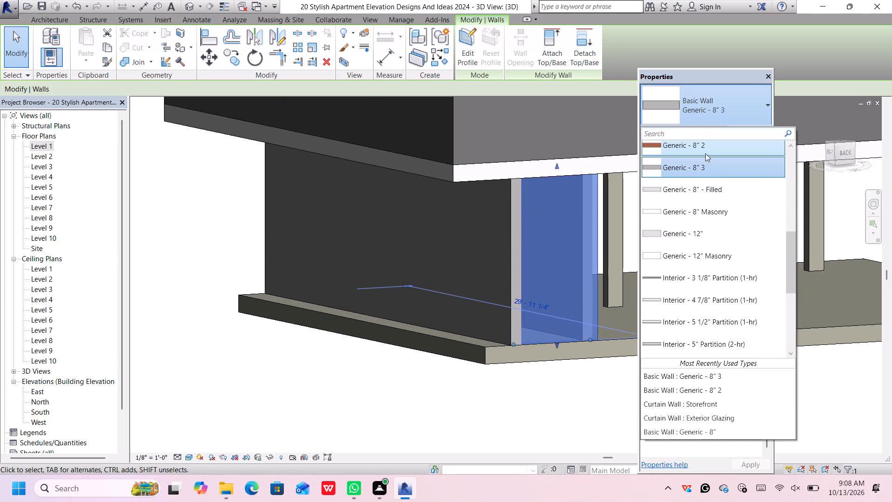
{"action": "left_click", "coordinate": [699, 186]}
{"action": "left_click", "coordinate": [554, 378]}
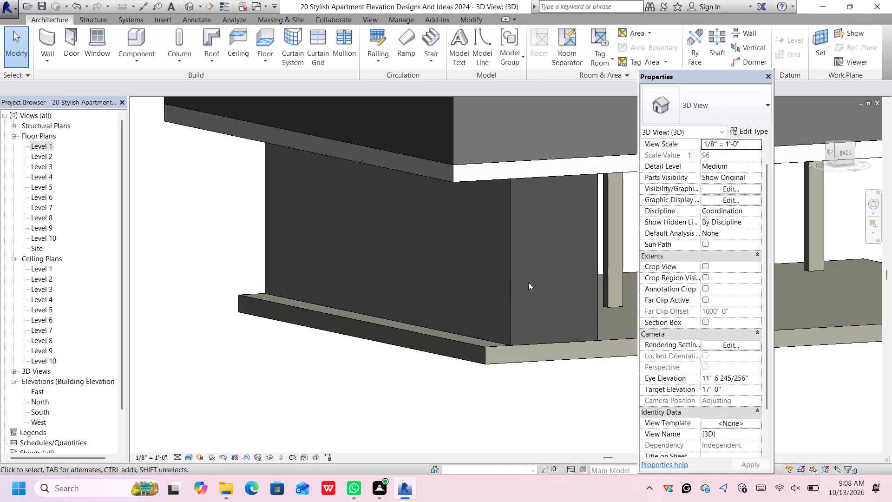
Switch the short rear-facing Level 1 wall back to the Generic - 8" 3 type.
{"action": "left_click", "coordinate": [547, 289]}
{"action": "left_click", "coordinate": [593, 271]}
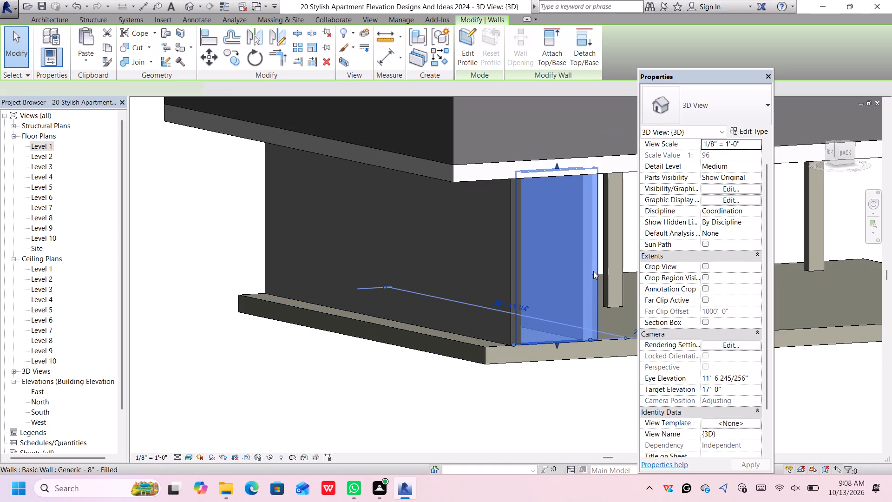
{"action": "left_click", "coordinate": [718, 119]}
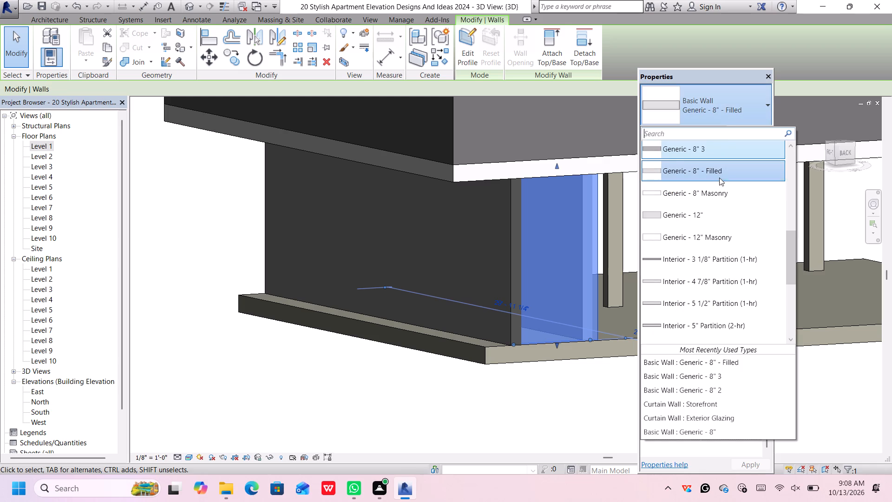
{"action": "left_click", "coordinate": [719, 153]}
{"action": "left_click", "coordinate": [541, 401]}
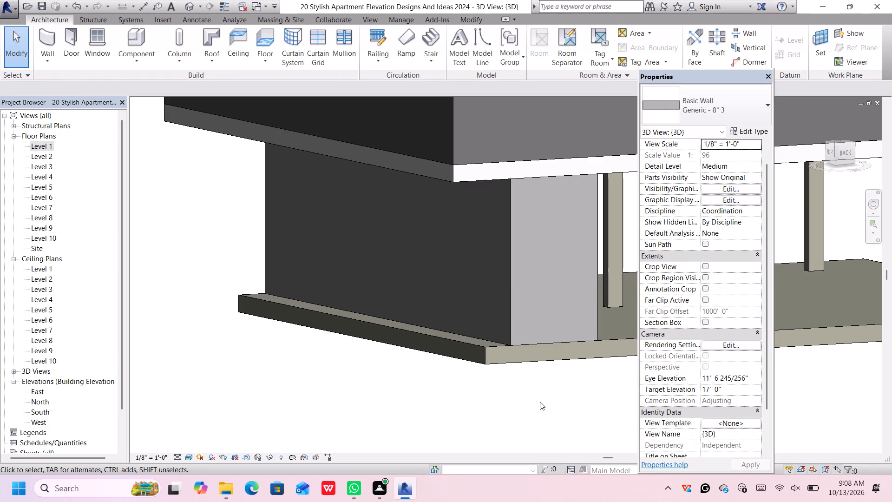
Check the wall type assigned to the long Level 1 wall on the building's right side.
{"action": "scroll", "coordinate": [540, 401], "scroll_direction": "down", "scroll_amount": 4}
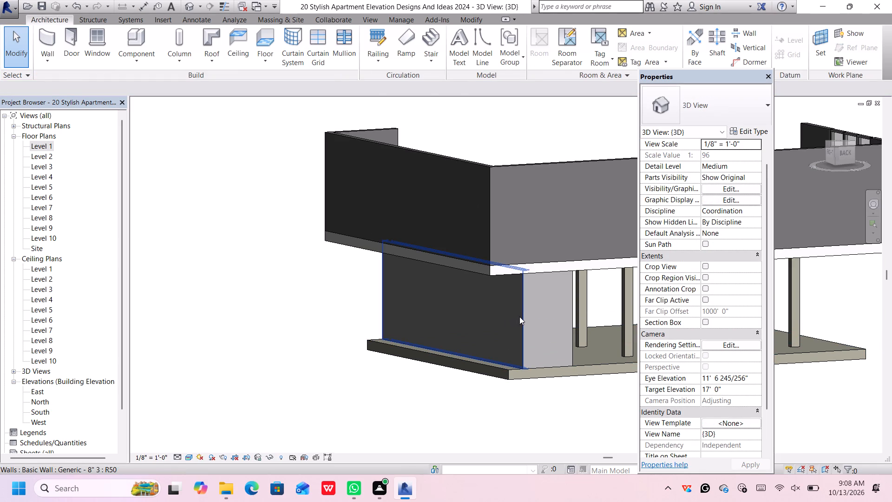
{"action": "left_click", "coordinate": [519, 317]}
{"action": "left_click", "coordinate": [719, 106]}
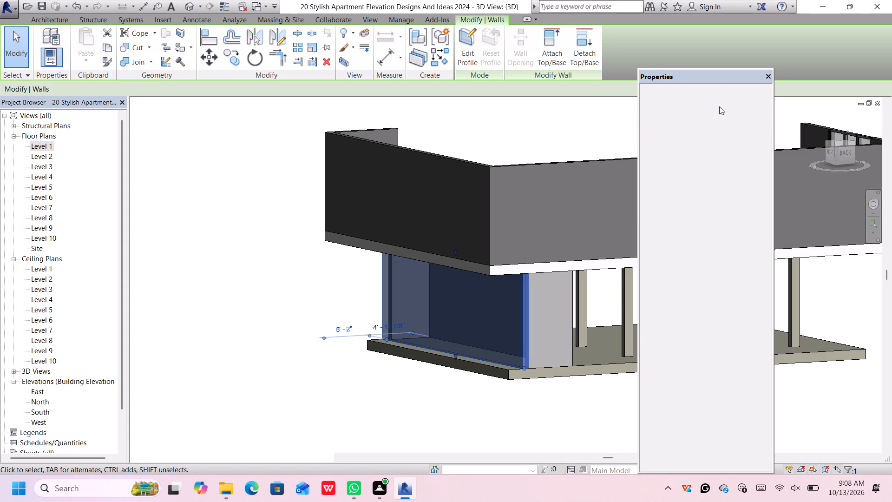
{"action": "left_click", "coordinate": [517, 429]}
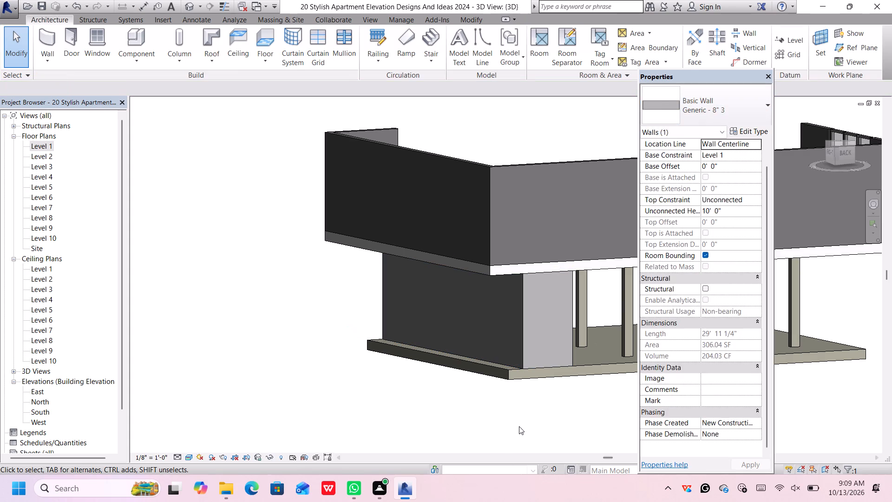
Examine the walls, columns and floor slabs from the rear and the front to compare their finishes.
{"action": "middle_click_drag", "start_coordinate": [520, 423], "coordinate": [470, 350]}
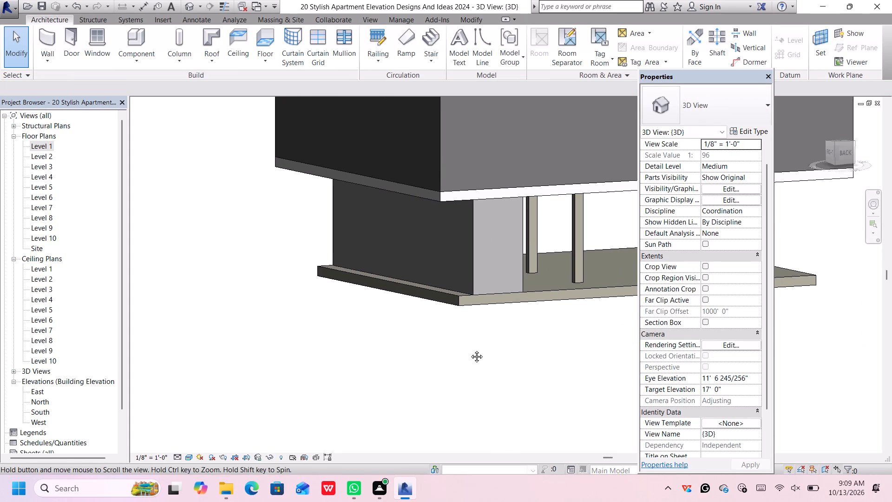
{"action": "middle_click_drag", "start_coordinate": [470, 350], "coordinate": [648, 382]}
{"action": "middle_click_drag", "start_coordinate": [429, 363], "coordinate": [489, 349], "text": "shift"}
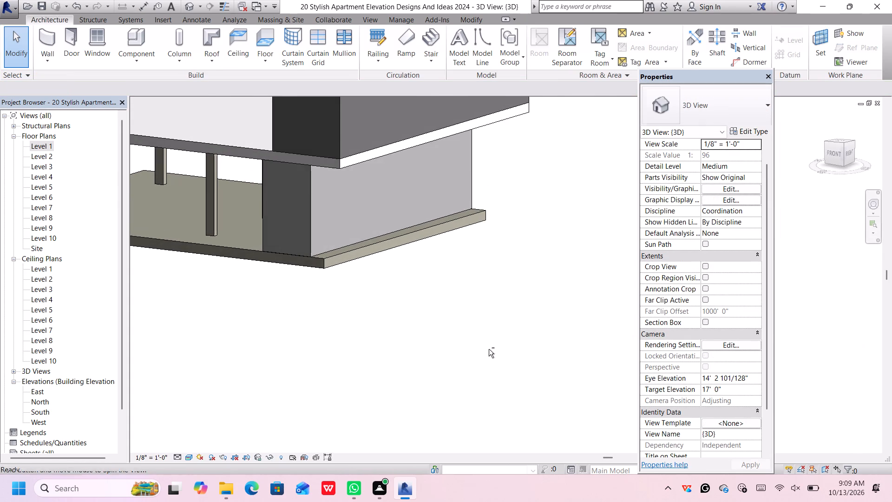
{"action": "scroll", "coordinate": [386, 330], "scroll_direction": "up", "scroll_amount": 1, "text": "shift"}
{"action": "scroll", "coordinate": [386, 330], "scroll_direction": "down", "scroll_amount": 7}
{"action": "middle_click_drag", "start_coordinate": [387, 331], "coordinate": [433, 345]}
{"action": "middle_click_drag", "start_coordinate": [426, 356], "coordinate": [439, 357], "text": "shift"}
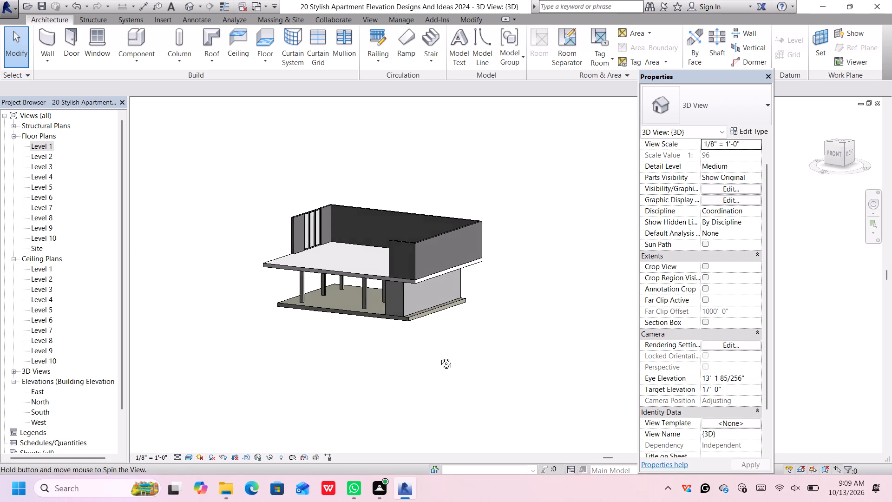
{"action": "middle_click_drag", "start_coordinate": [439, 357], "coordinate": [477, 345], "text": "shift"}
{"action": "scroll", "coordinate": [406, 329], "scroll_direction": "up", "scroll_amount": 6}
{"action": "scroll", "coordinate": [400, 320], "scroll_direction": "down", "scroll_amount": 2}
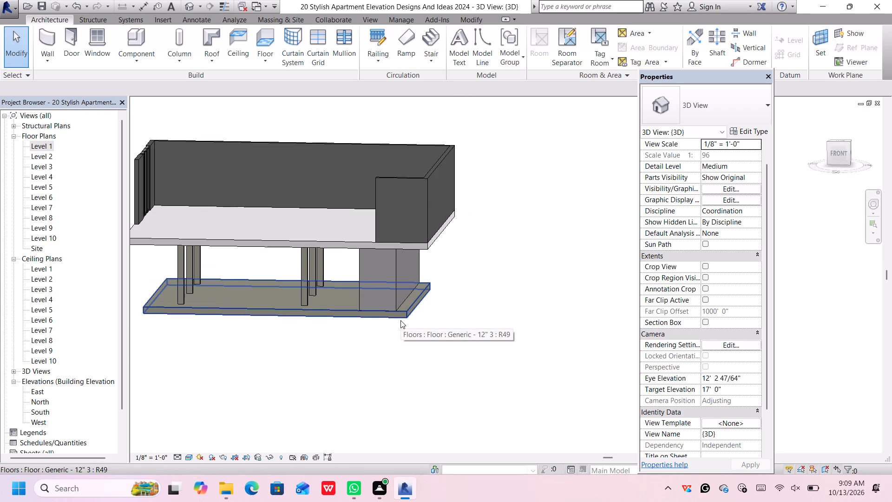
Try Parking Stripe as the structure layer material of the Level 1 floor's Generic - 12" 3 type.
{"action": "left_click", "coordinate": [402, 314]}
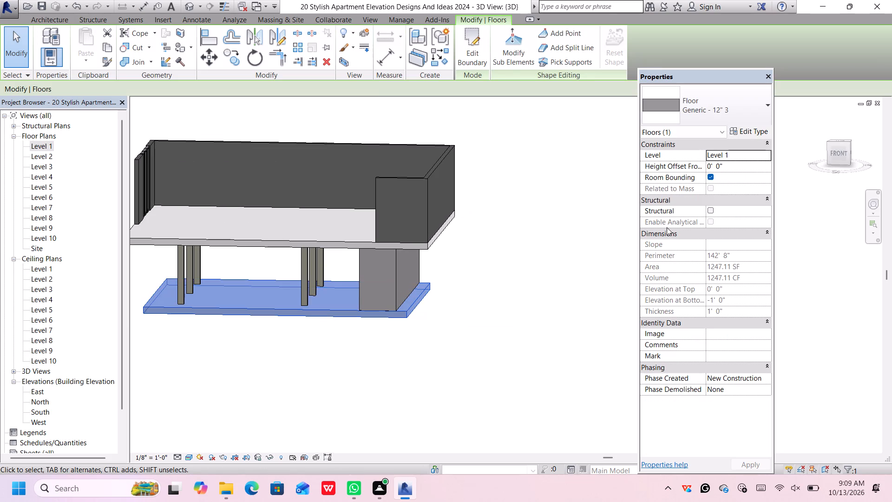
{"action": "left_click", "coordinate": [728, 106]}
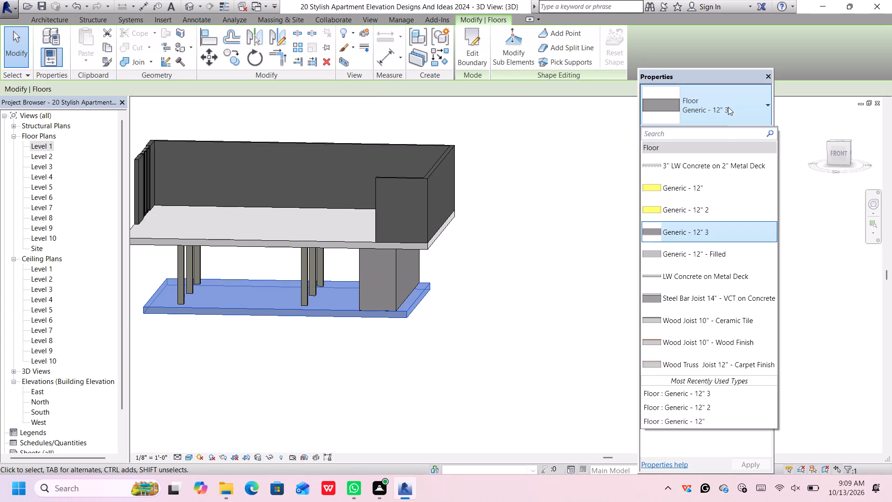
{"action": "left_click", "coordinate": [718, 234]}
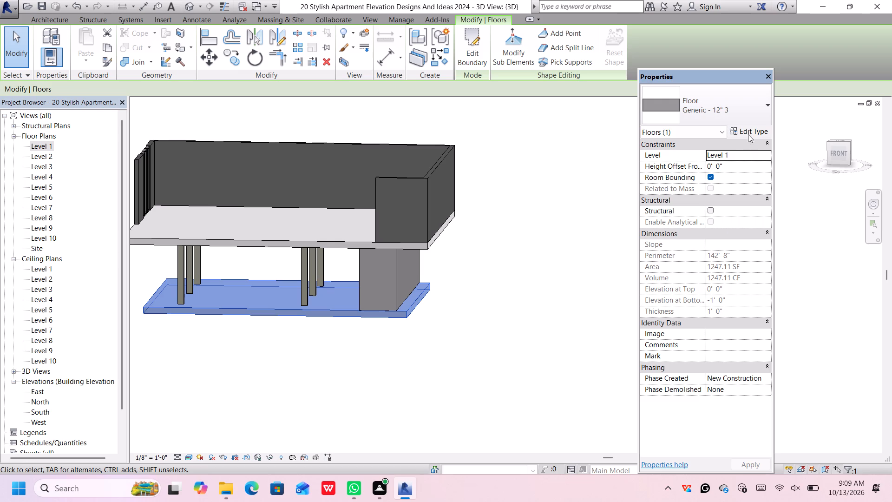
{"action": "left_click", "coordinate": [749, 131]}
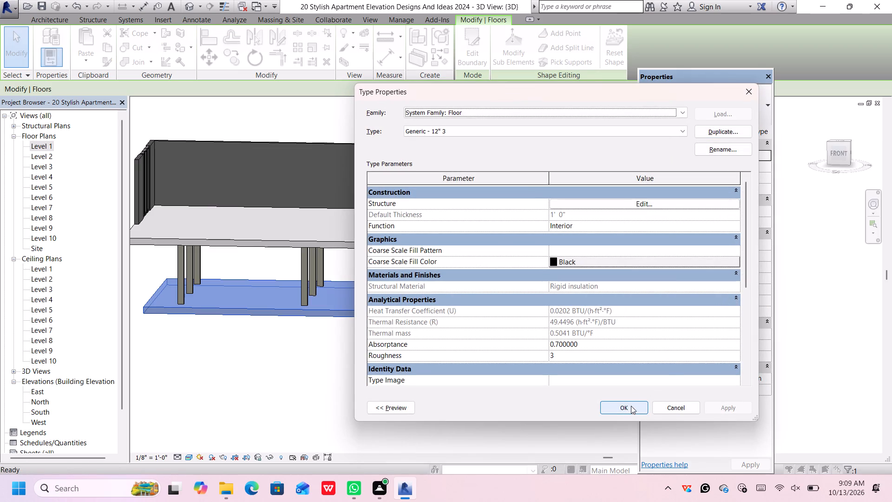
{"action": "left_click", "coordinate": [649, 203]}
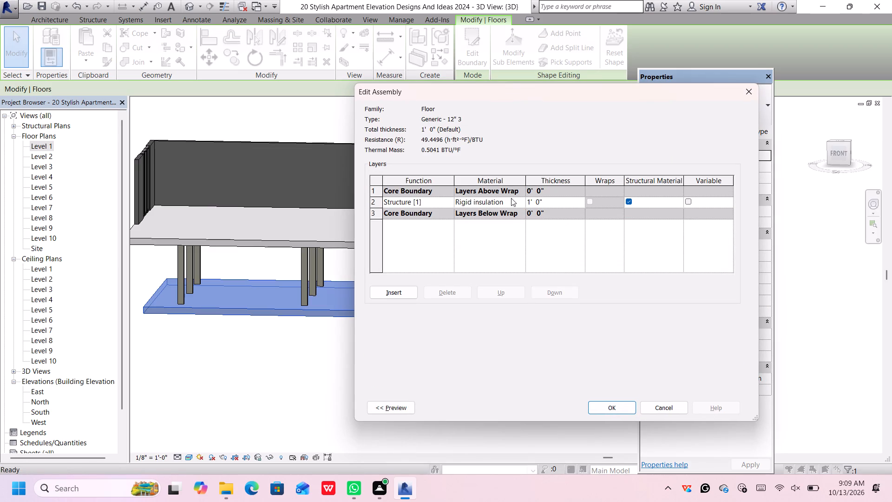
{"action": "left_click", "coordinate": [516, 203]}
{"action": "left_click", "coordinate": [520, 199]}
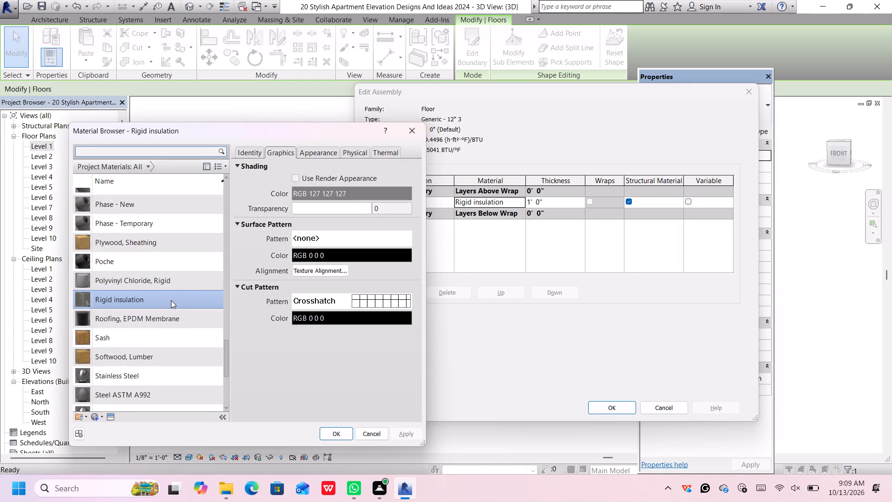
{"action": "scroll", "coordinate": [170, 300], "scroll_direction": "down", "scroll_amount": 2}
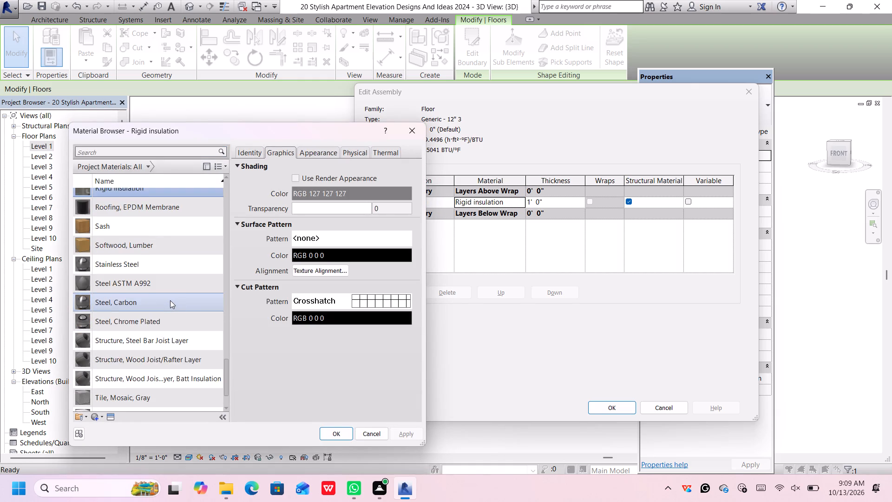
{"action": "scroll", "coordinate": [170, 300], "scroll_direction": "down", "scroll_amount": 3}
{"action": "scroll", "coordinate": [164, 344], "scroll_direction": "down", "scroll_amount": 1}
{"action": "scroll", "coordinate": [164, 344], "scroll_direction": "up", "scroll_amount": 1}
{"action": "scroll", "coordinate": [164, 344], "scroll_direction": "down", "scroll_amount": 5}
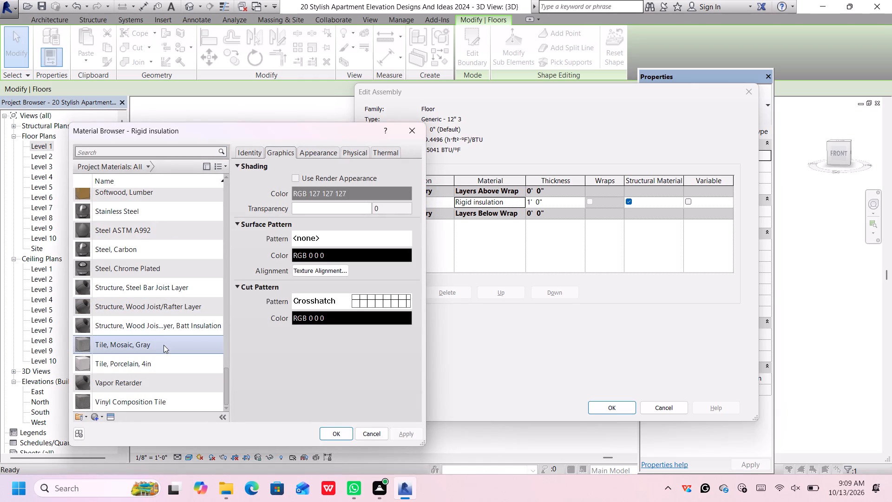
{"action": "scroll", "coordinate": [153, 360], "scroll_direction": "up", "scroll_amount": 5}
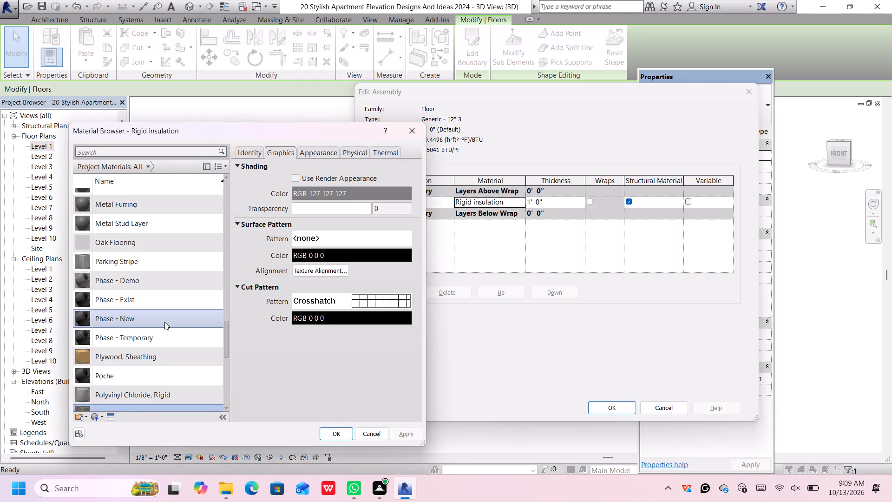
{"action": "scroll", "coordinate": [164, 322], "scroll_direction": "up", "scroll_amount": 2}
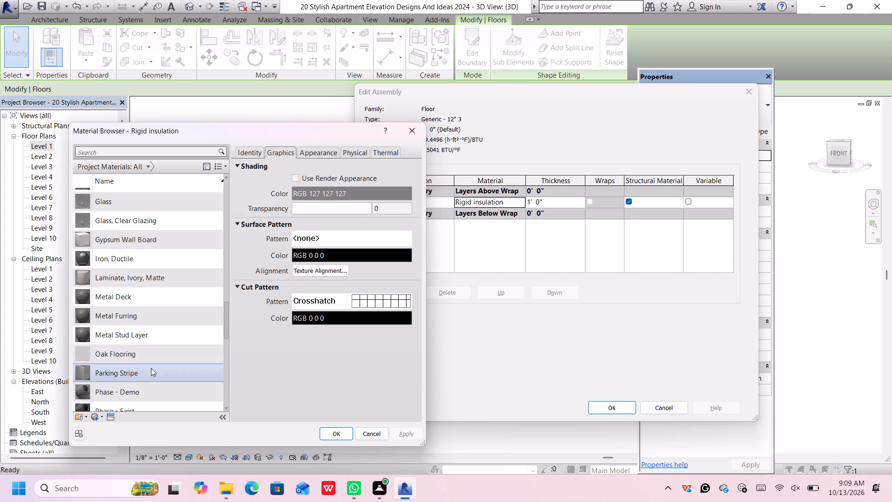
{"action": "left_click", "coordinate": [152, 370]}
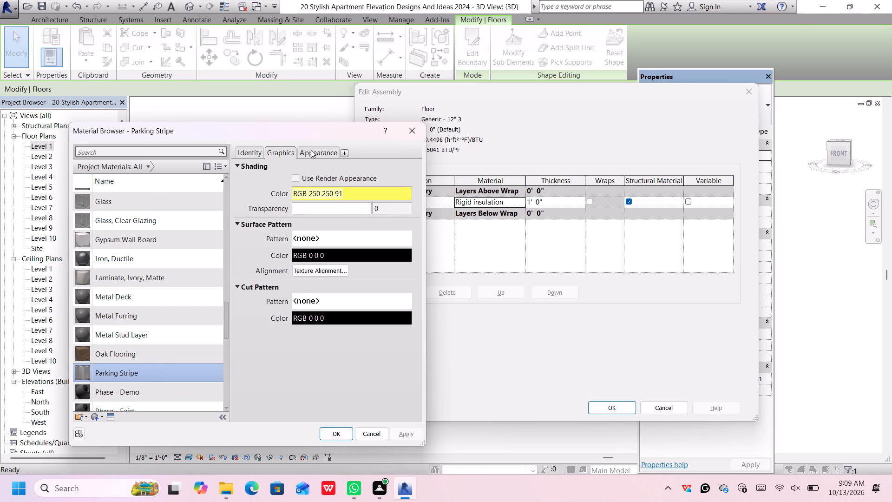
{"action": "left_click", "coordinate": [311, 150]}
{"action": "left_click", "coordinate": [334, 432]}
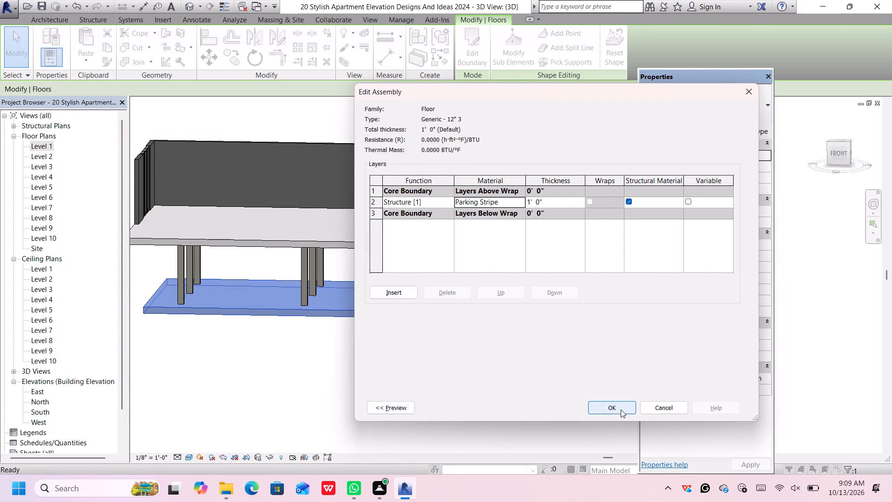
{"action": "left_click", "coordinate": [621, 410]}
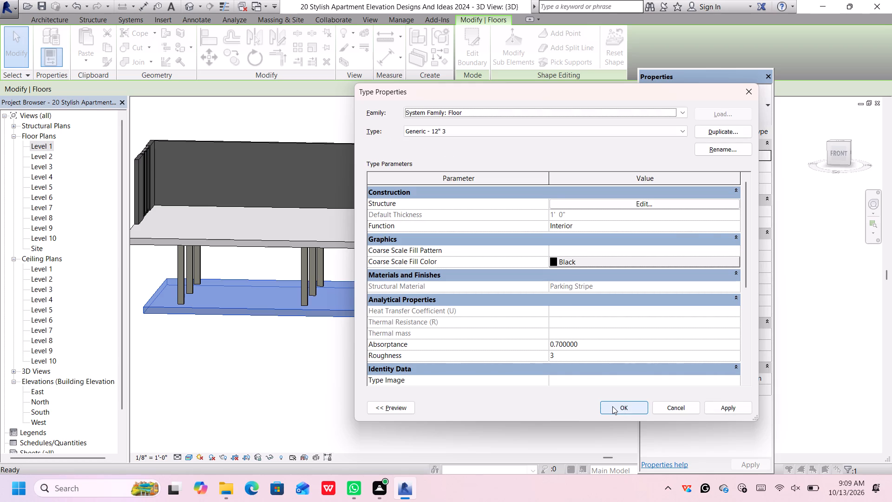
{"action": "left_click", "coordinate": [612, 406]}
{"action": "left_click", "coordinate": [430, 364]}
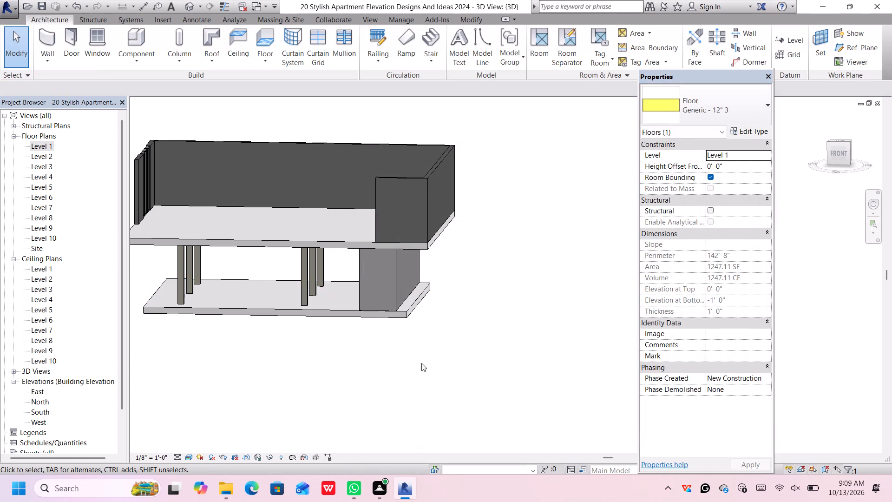
Choose Rigid insulation as the structure layer material for the Level 1 floor's Generic - 12" 3 type.
{"action": "middle_click_drag", "start_coordinate": [340, 295], "coordinate": [424, 321]}
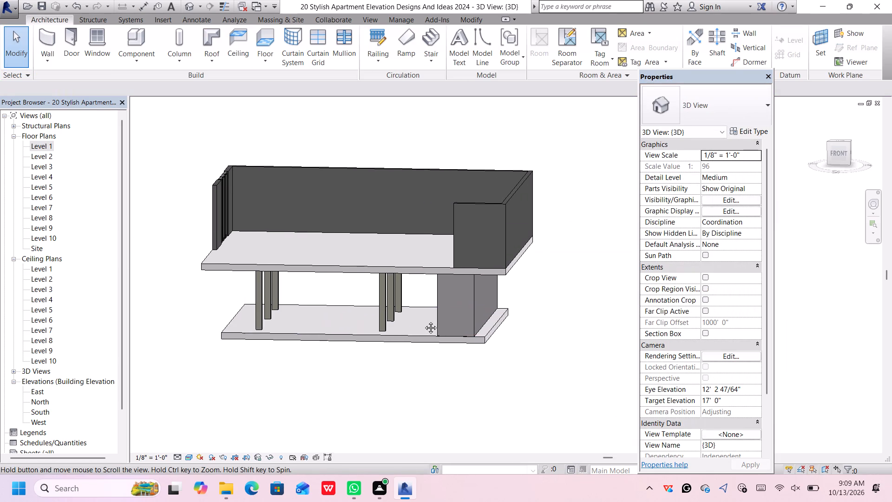
{"action": "middle_click_drag", "start_coordinate": [424, 321], "coordinate": [430, 321]}
{"action": "scroll", "coordinate": [459, 315], "scroll_direction": "up", "scroll_amount": 3}
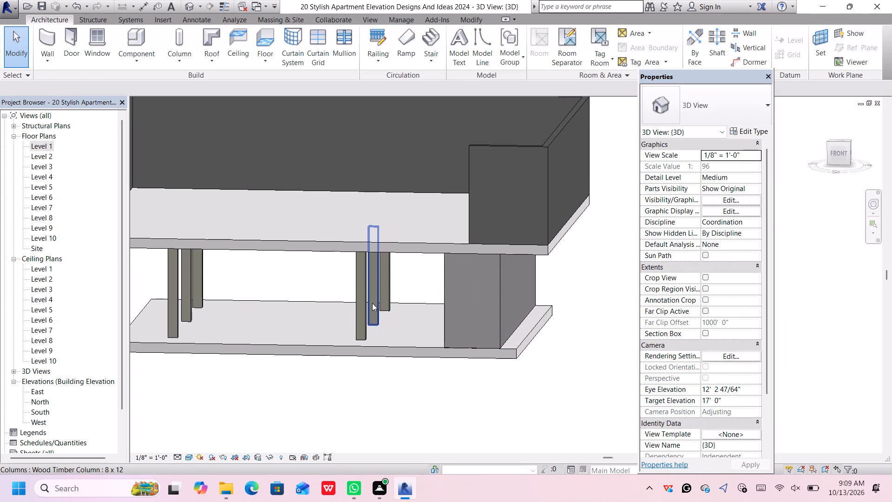
{"action": "scroll", "coordinate": [508, 319], "scroll_direction": "down", "scroll_amount": 1}
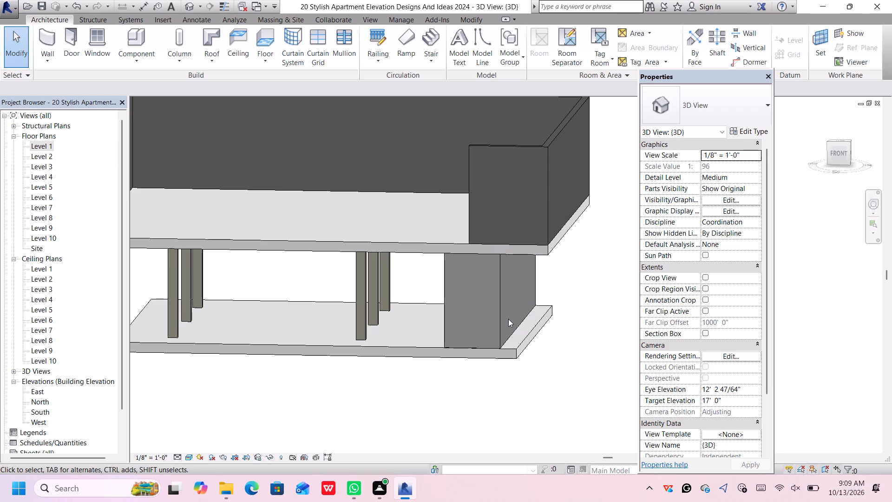
{"action": "scroll", "coordinate": [508, 319], "scroll_direction": "down", "scroll_amount": 1}
{"action": "left_click", "coordinate": [379, 340]}
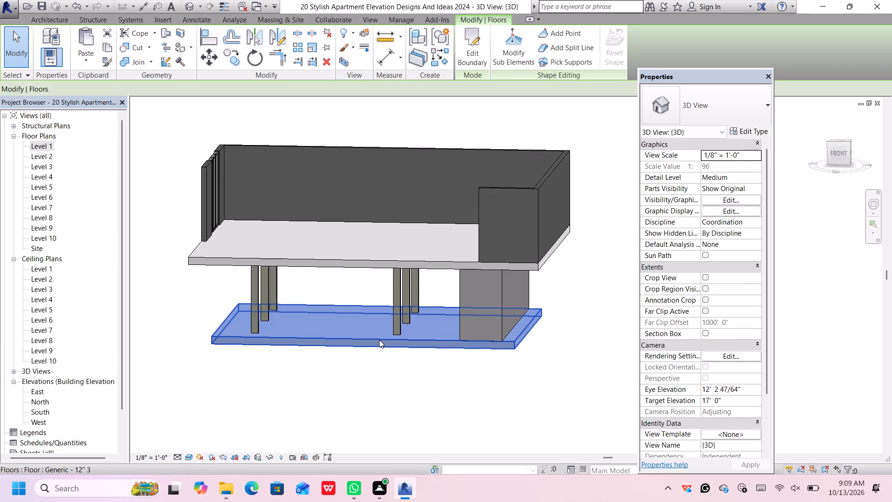
{"action": "left_click", "coordinate": [740, 131]}
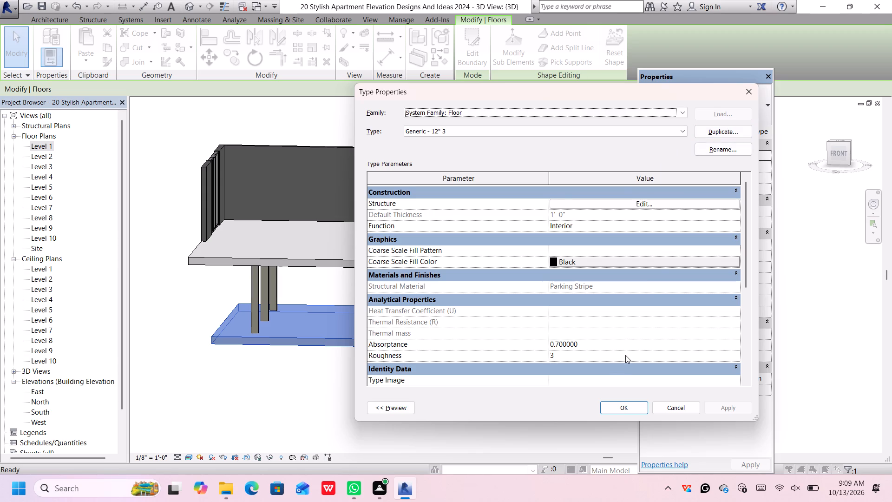
{"action": "left_click", "coordinate": [673, 203]}
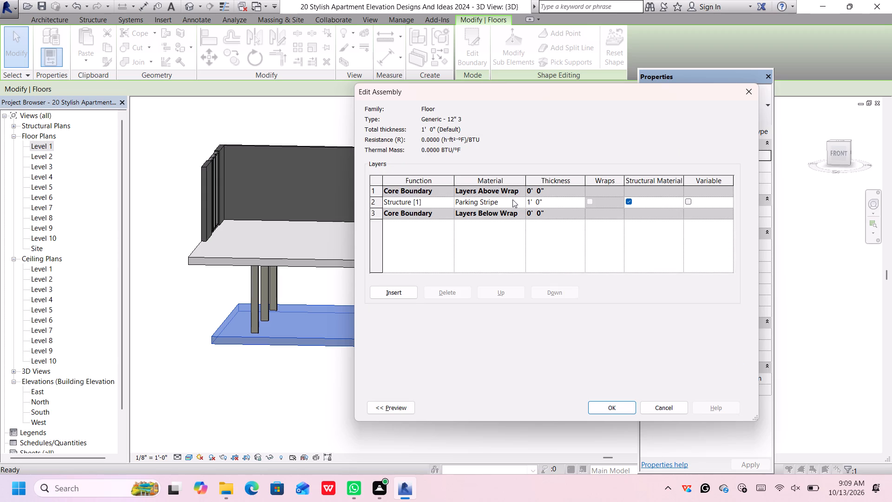
{"action": "left_click", "coordinate": [517, 203]}
{"action": "left_click", "coordinate": [519, 203]}
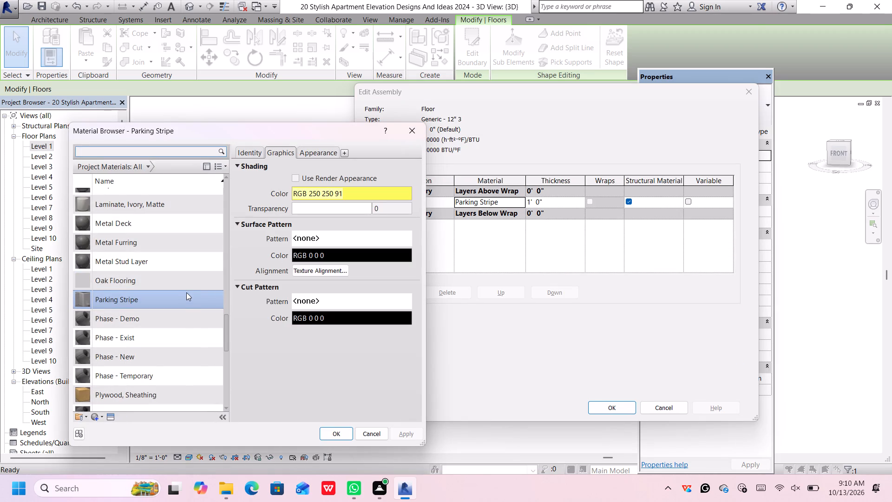
{"action": "scroll", "coordinate": [186, 293], "scroll_direction": "down", "scroll_amount": 4}
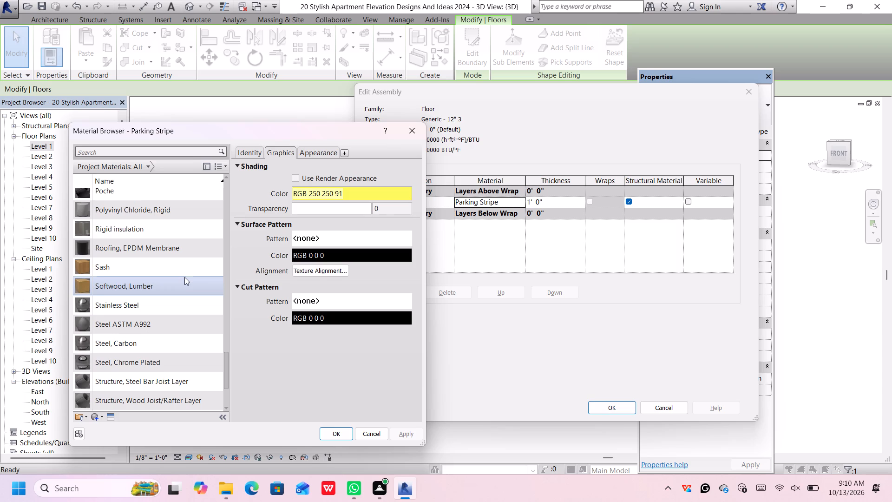
{"action": "scroll", "coordinate": [167, 311], "scroll_direction": "down", "scroll_amount": 1}
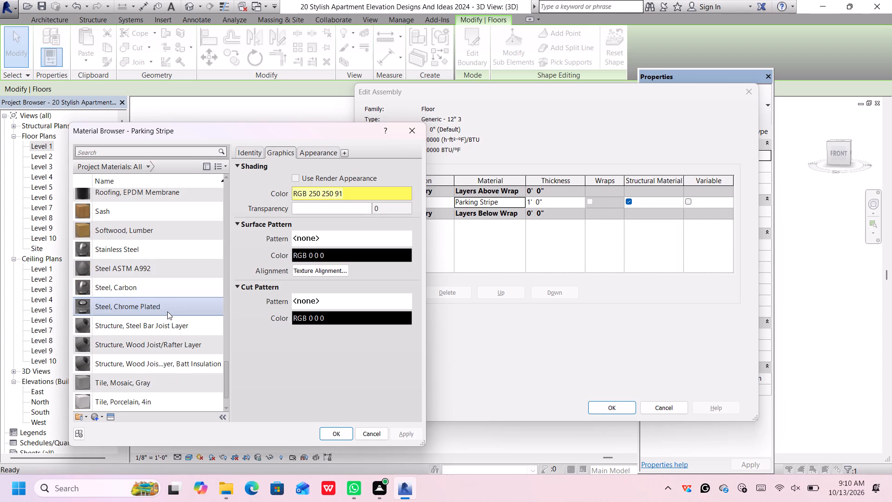
{"action": "scroll", "coordinate": [167, 310], "scroll_direction": "up", "scroll_amount": 1}
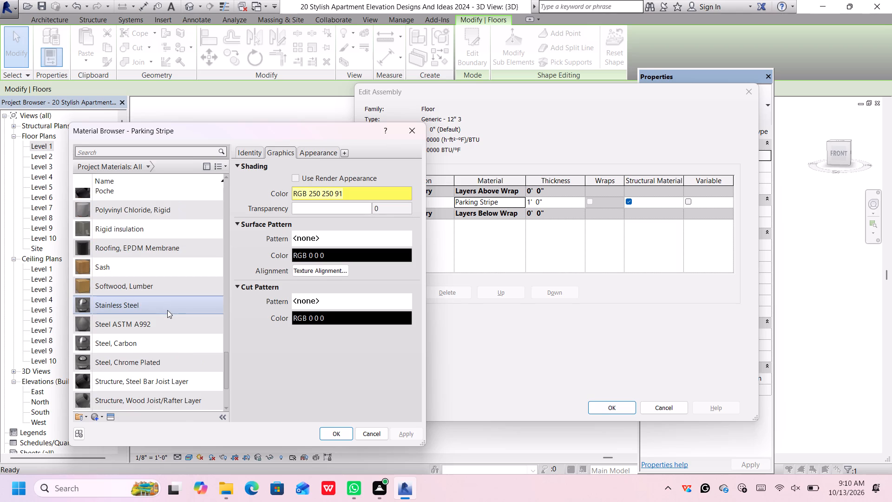
{"action": "left_click", "coordinate": [180, 228]}
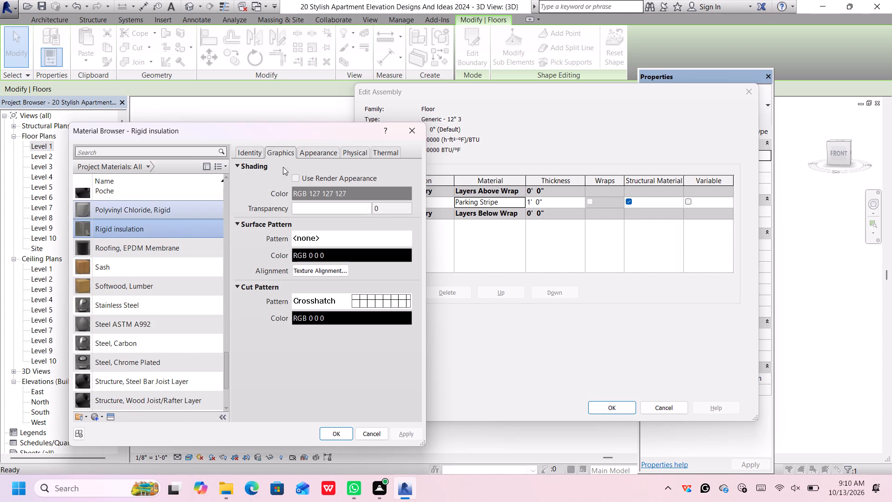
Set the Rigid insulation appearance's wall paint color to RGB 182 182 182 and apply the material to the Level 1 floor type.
{"action": "left_click", "coordinate": [325, 152]}
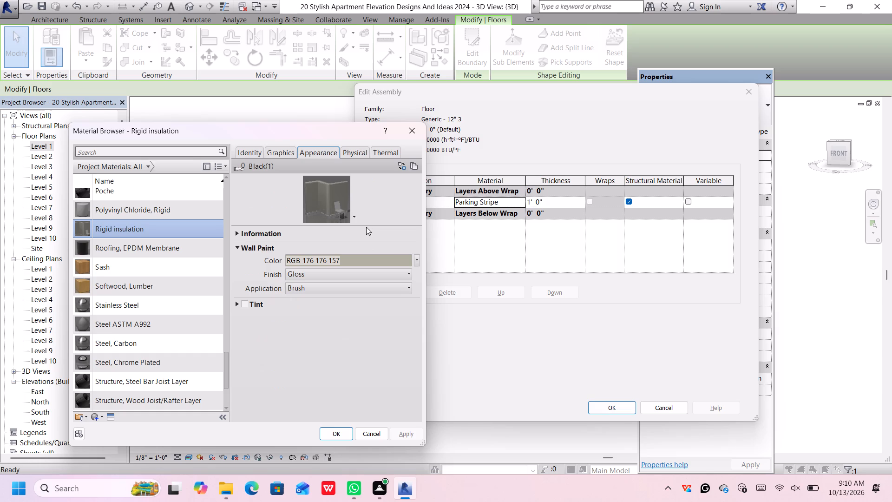
{"action": "left_click", "coordinate": [416, 261]}
{"action": "left_click", "coordinate": [407, 276]}
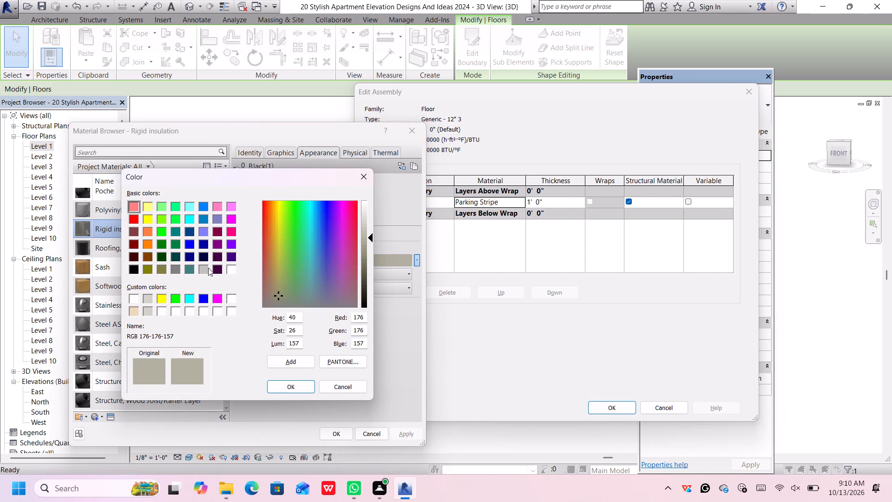
{"action": "left_click", "coordinate": [202, 268]}
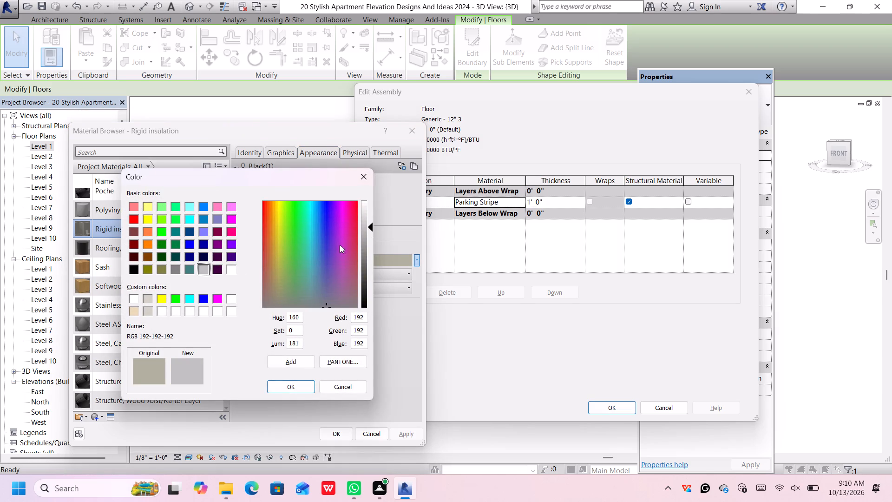
{"action": "left_click", "coordinate": [365, 231]}
{"action": "left_click", "coordinate": [299, 386]}
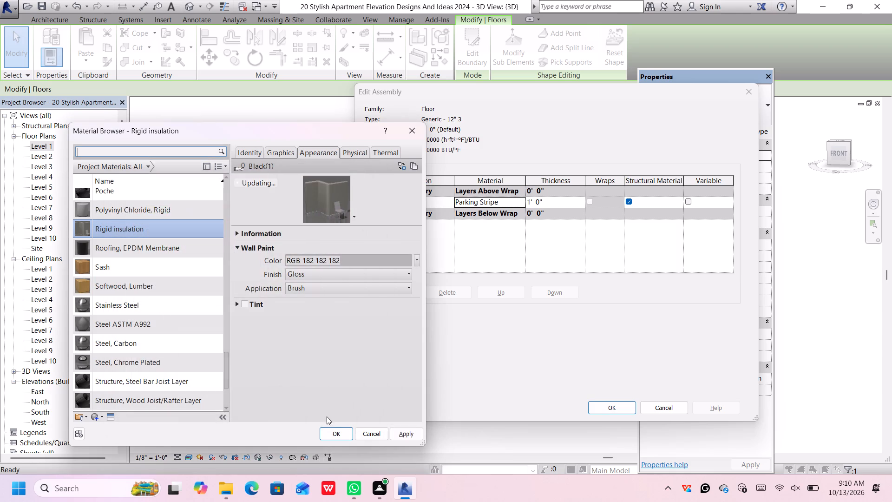
{"action": "left_click", "coordinate": [337, 434]}
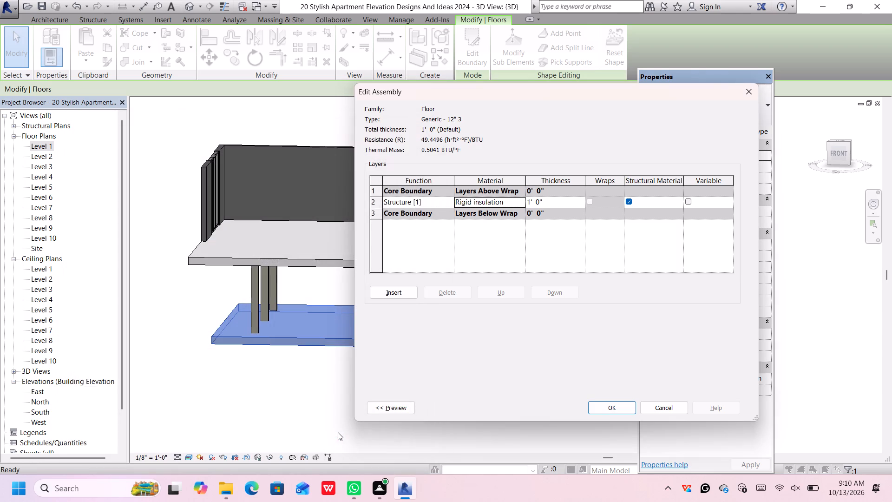
{"action": "left_click", "coordinate": [600, 406]}
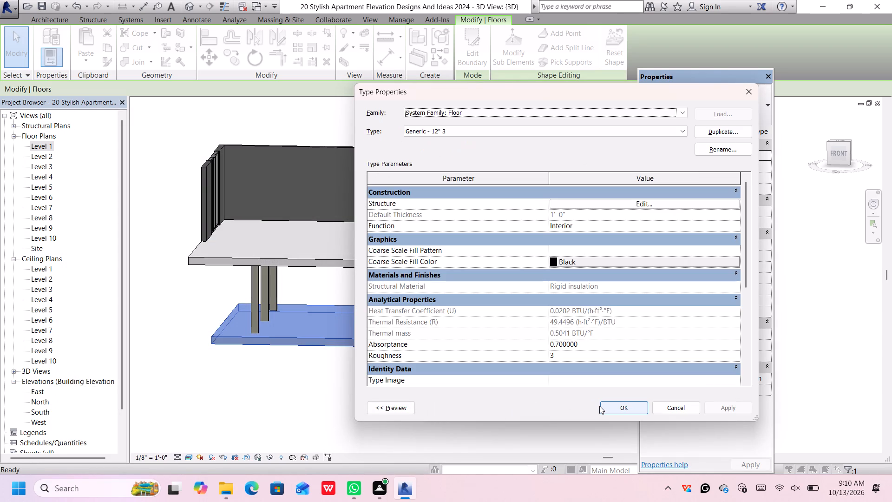
{"action": "left_click", "coordinate": [607, 405]}
{"action": "left_click", "coordinate": [398, 399]}
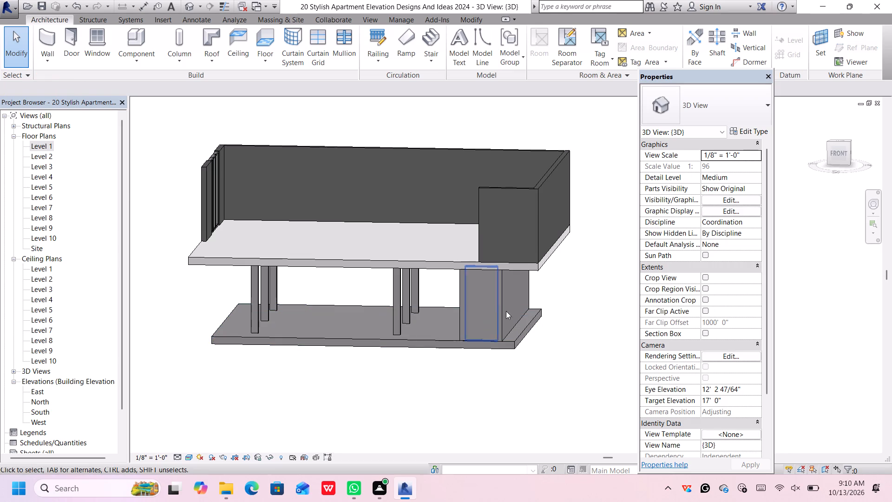
Examine the Level 1 and Level 2 floor slabs, walls and columns from the front to compare their finishes.
{"action": "scroll", "coordinate": [512, 308], "scroll_direction": "up", "scroll_amount": 3}
{"action": "scroll", "coordinate": [513, 311], "scroll_direction": "down", "scroll_amount": 4}
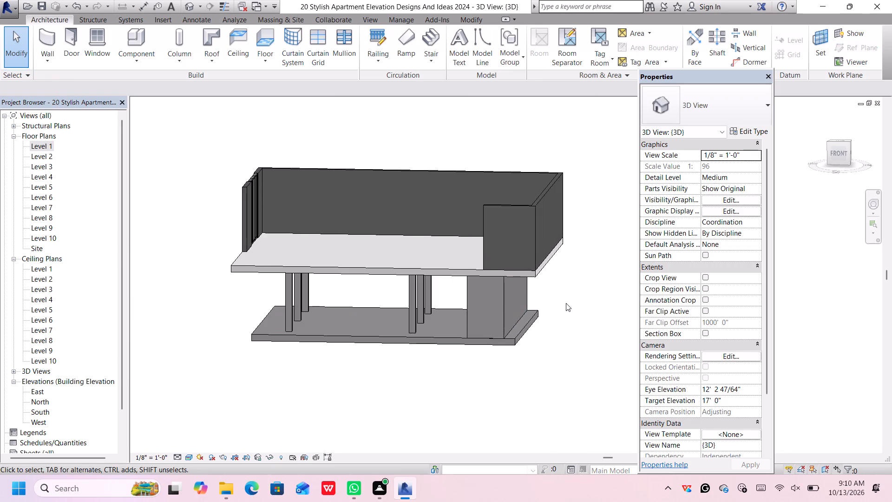
{"action": "middle_click_drag", "start_coordinate": [575, 279], "coordinate": [576, 281]}
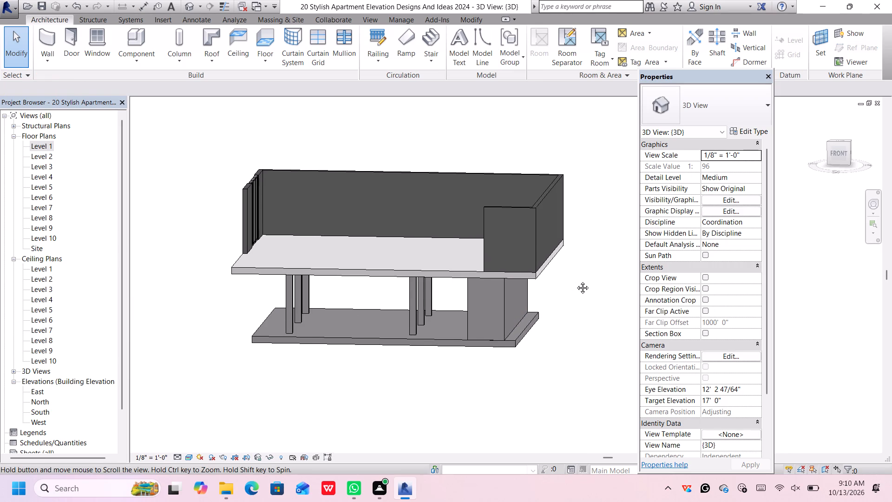
{"action": "middle_click_drag", "start_coordinate": [576, 281], "coordinate": [584, 320]}
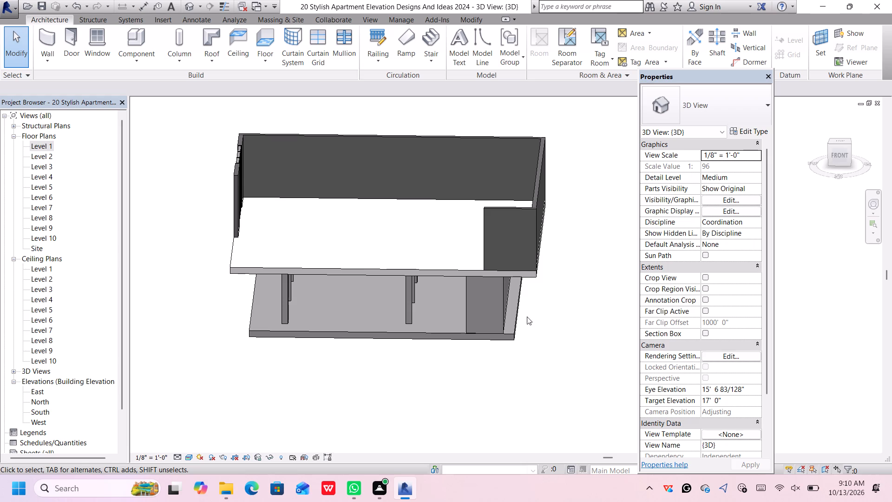
{"action": "scroll", "coordinate": [518, 327], "scroll_direction": "up", "scroll_amount": 2}
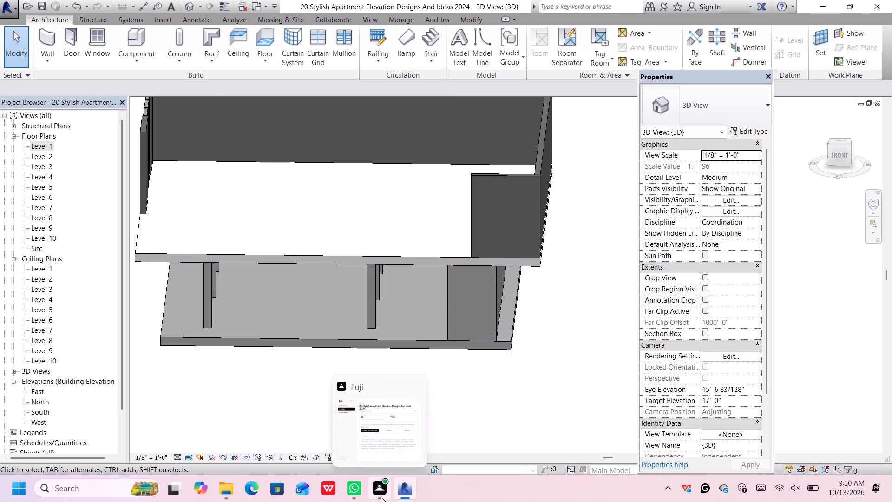
{"action": "scroll", "coordinate": [485, 283], "scroll_direction": "down", "scroll_amount": 4}
{"action": "middle_click_drag", "start_coordinate": [544, 280], "coordinate": [554, 301]}
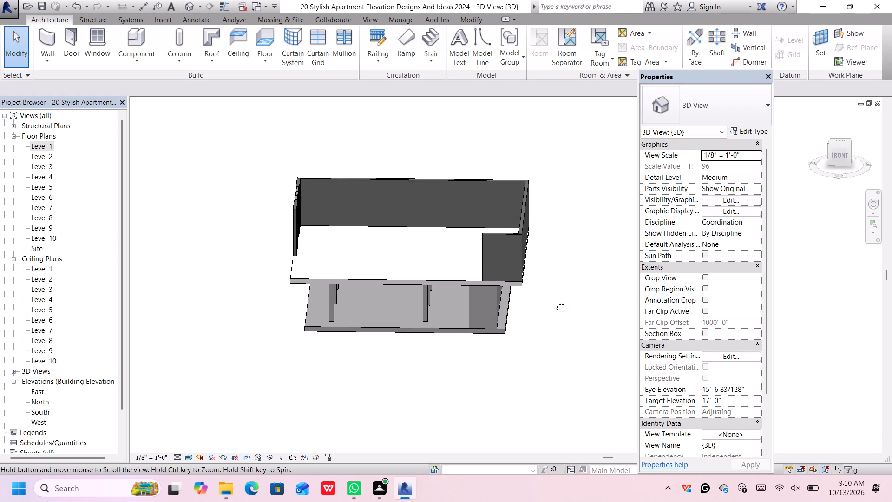
{"action": "middle_click_drag", "start_coordinate": [554, 301], "coordinate": [564, 316]}
{"action": "scroll", "coordinate": [480, 290], "scroll_direction": "up", "scroll_amount": 3}
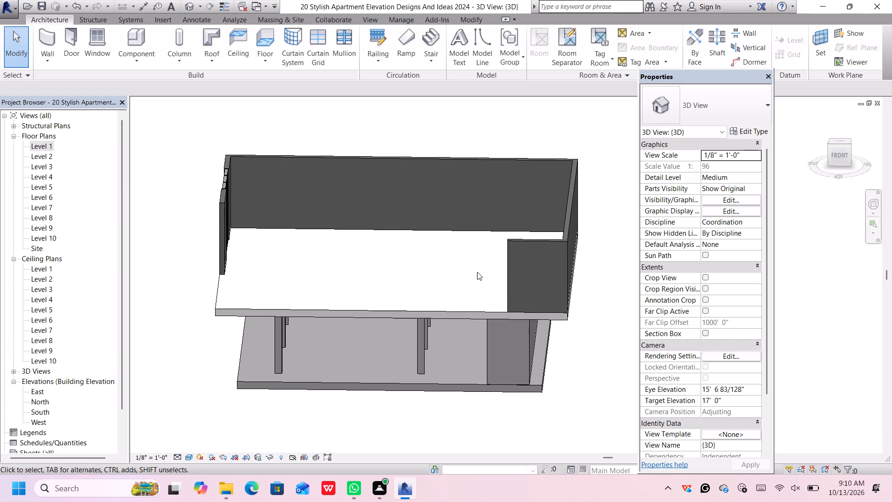
{"action": "scroll", "coordinate": [476, 271], "scroll_direction": "up", "scroll_amount": 2}
{"action": "scroll", "coordinate": [475, 270], "scroll_direction": "down", "scroll_amount": 1}
{"action": "scroll", "coordinate": [475, 269], "scroll_direction": "up", "scroll_amount": 6}
{"action": "scroll", "coordinate": [475, 269], "scroll_direction": "down", "scroll_amount": 2}
{"action": "scroll", "coordinate": [520, 299], "scroll_direction": "down", "scroll_amount": 2}
{"action": "scroll", "coordinate": [574, 295], "scroll_direction": "down", "scroll_amount": 3}
{"action": "middle_click_drag", "start_coordinate": [561, 339], "coordinate": [551, 300]}
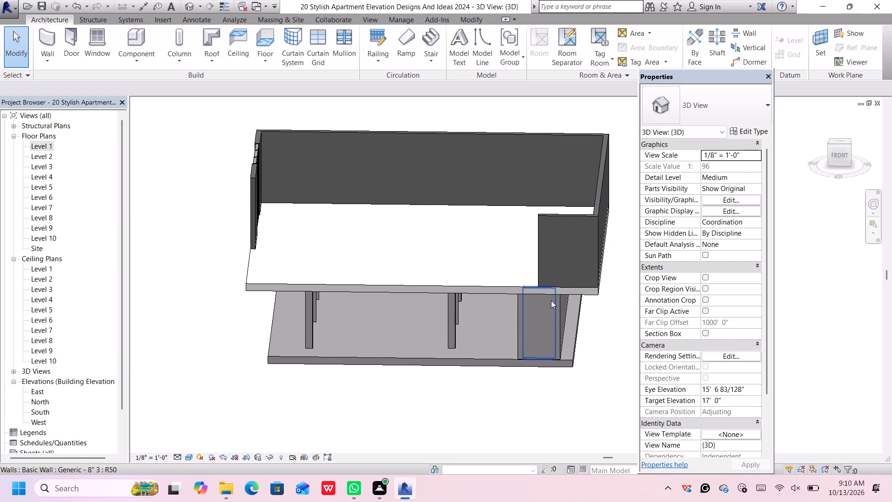
{"action": "middle_click_drag", "start_coordinate": [427, 257], "coordinate": [445, 281]}
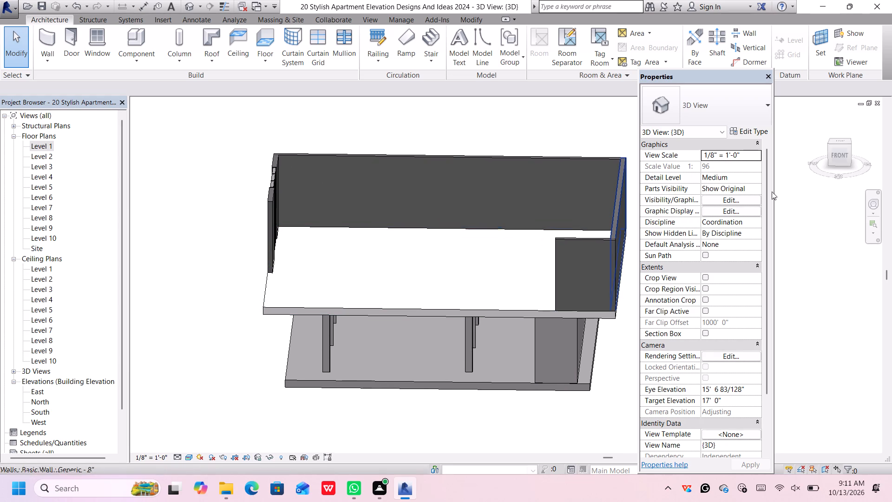
Orient the 3D view to the top and start the Wall command for a wall inside the Level 2 floor.
{"action": "left_click", "coordinate": [840, 138]}
{"action": "left_click", "coordinate": [840, 142]}
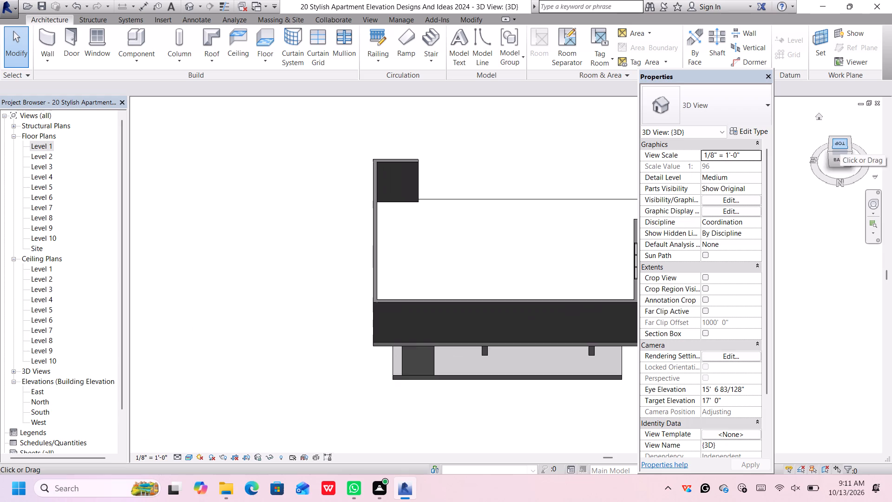
{"action": "left_click", "coordinate": [850, 153]}
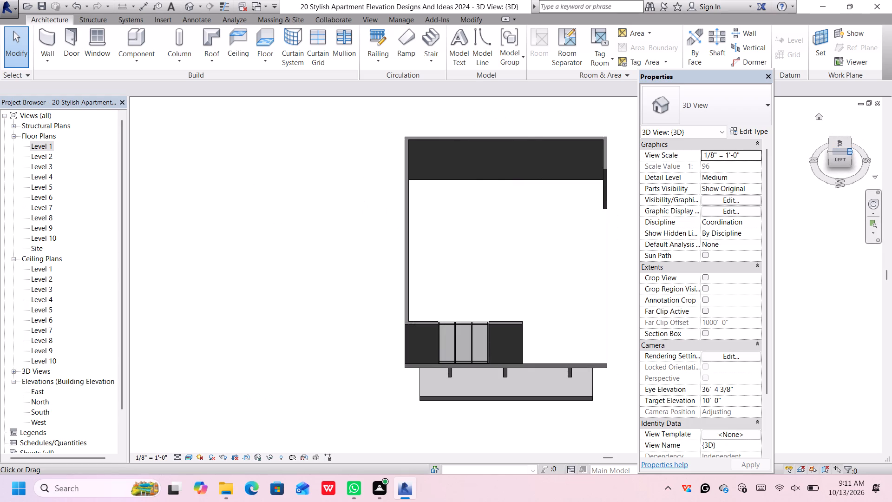
{"action": "left_click", "coordinate": [850, 144]}
{"action": "left_click", "coordinate": [838, 143]}
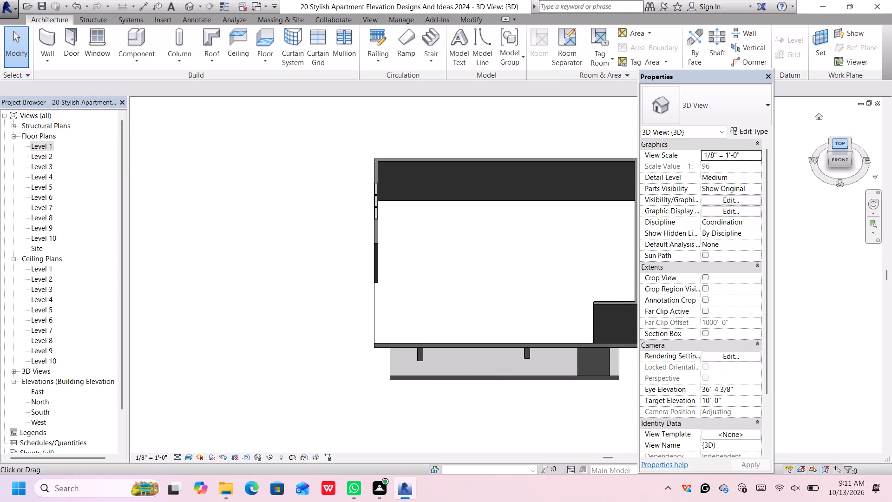
{"action": "middle_click_drag", "start_coordinate": [481, 254], "coordinate": [383, 235]}
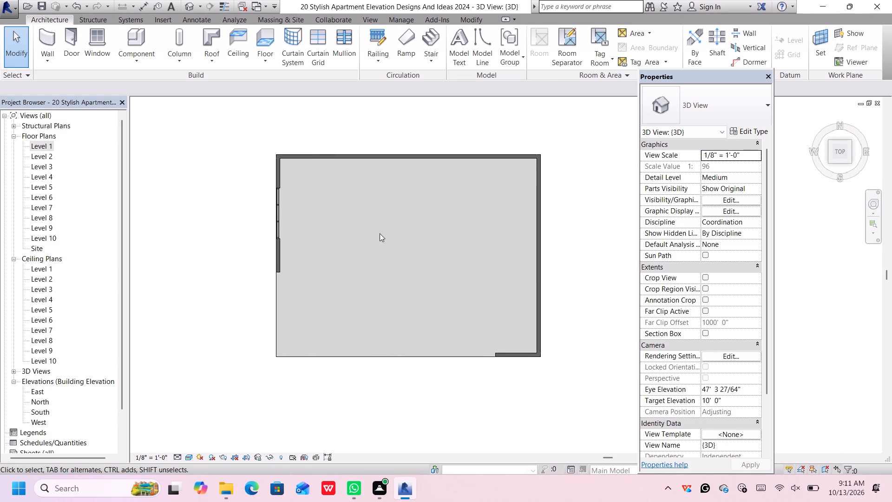
{"action": "left_click", "coordinate": [39, 44]}
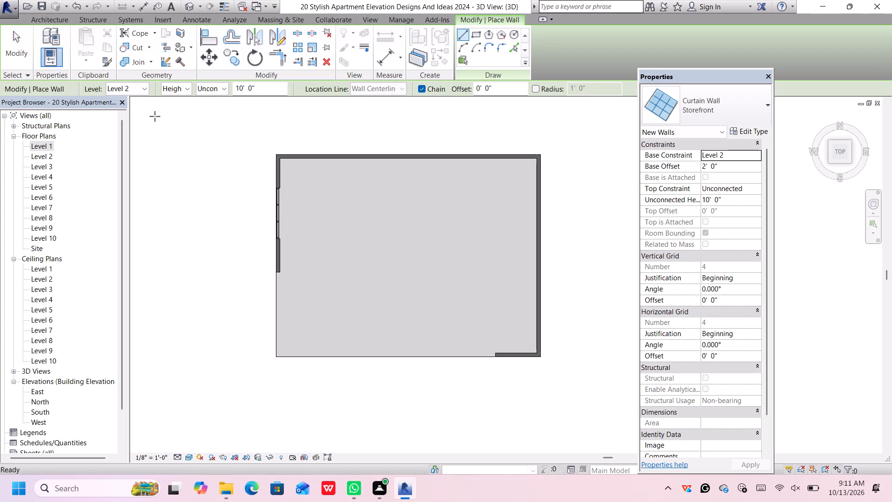
{"action": "middle_click_drag", "start_coordinate": [380, 303], "coordinate": [383, 277]}
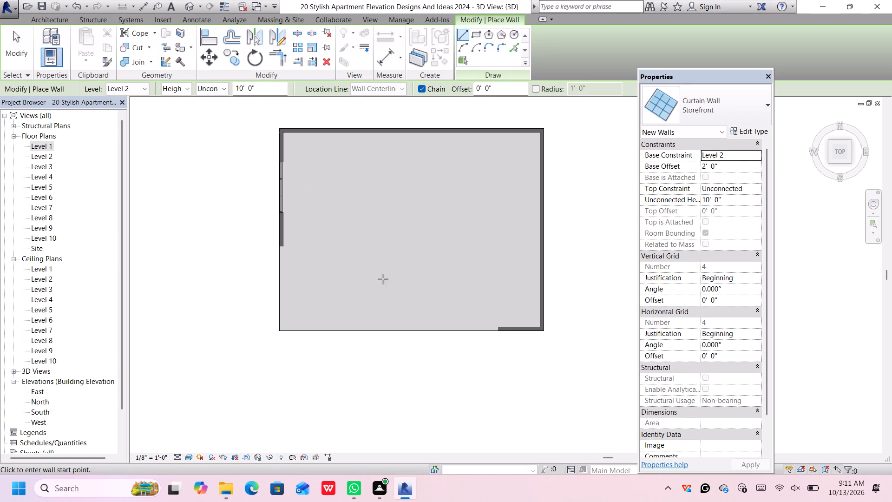
{"action": "scroll", "coordinate": [316, 236], "scroll_direction": "up", "scroll_amount": 2}
{"action": "scroll", "coordinate": [335, 230], "scroll_direction": "down", "scroll_amount": 1}
{"action": "middle_click_drag", "start_coordinate": [335, 233], "coordinate": [324, 288]}
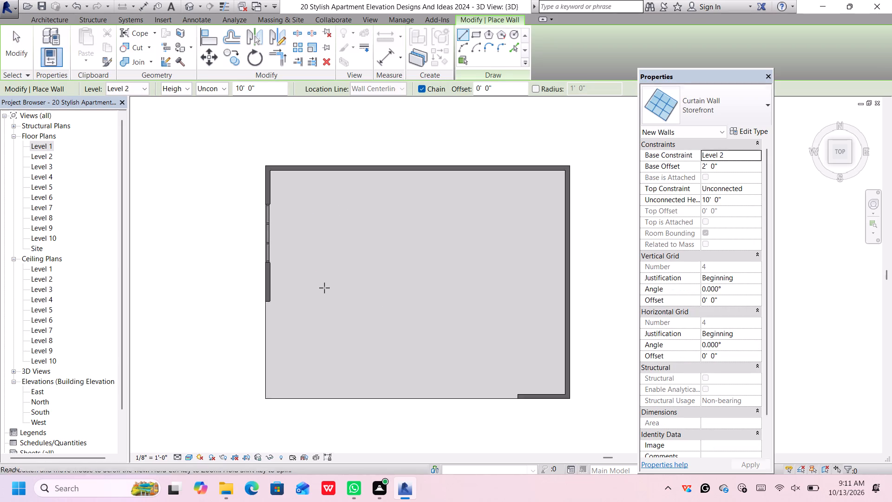
{"action": "scroll", "coordinate": [325, 283], "scroll_direction": "up", "scroll_amount": 1}
{"action": "middle_click_drag", "start_coordinate": [348, 308], "coordinate": [328, 272]}
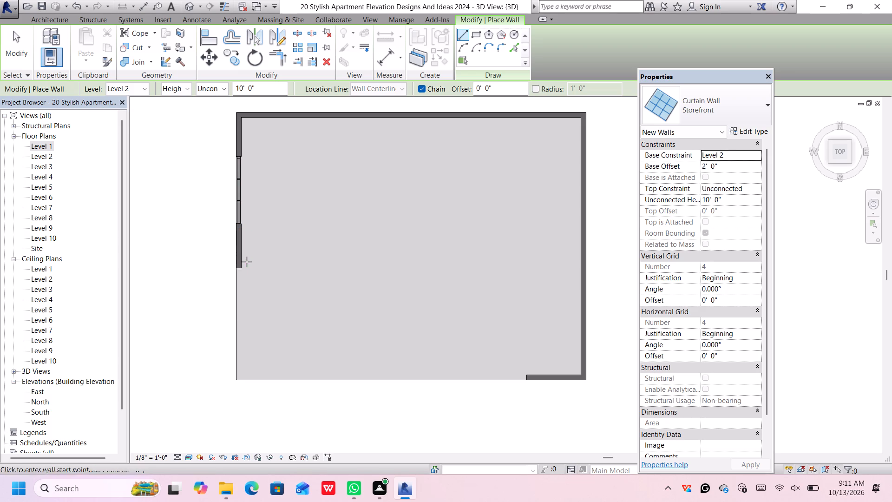
{"action": "scroll", "coordinate": [245, 263], "scroll_direction": "up", "scroll_amount": 5}
{"action": "scroll", "coordinate": [245, 264], "scroll_direction": "down", "scroll_amount": 1}
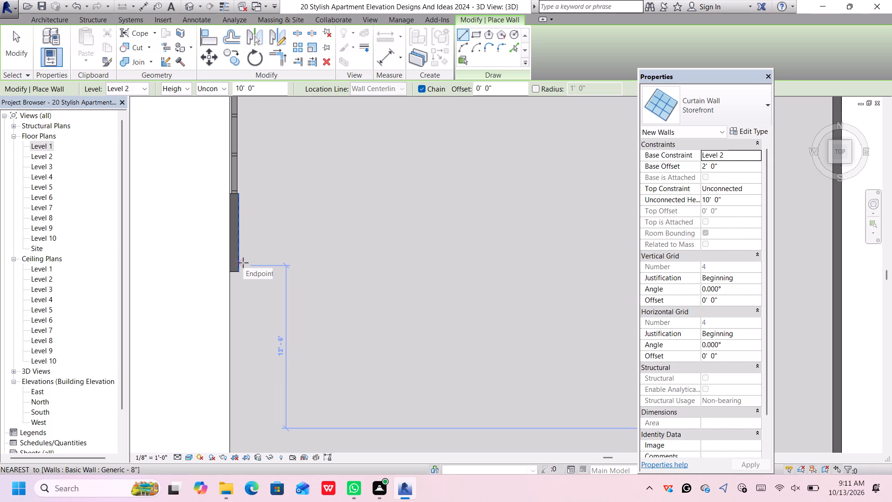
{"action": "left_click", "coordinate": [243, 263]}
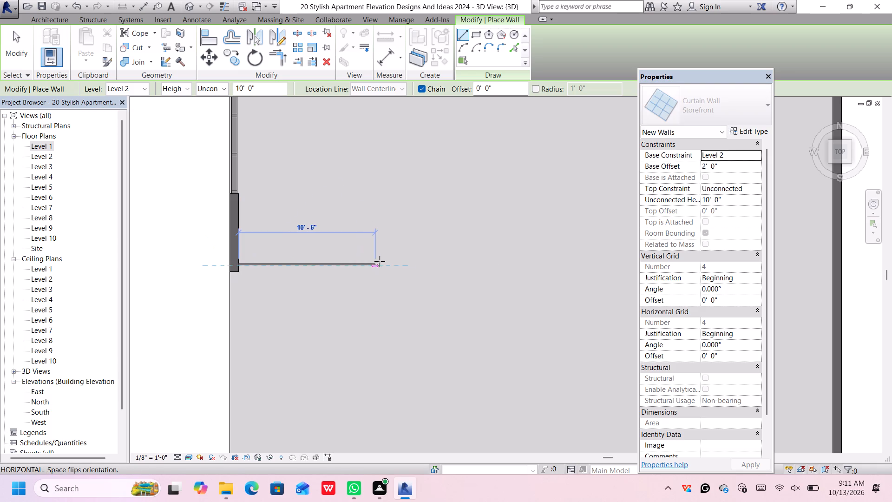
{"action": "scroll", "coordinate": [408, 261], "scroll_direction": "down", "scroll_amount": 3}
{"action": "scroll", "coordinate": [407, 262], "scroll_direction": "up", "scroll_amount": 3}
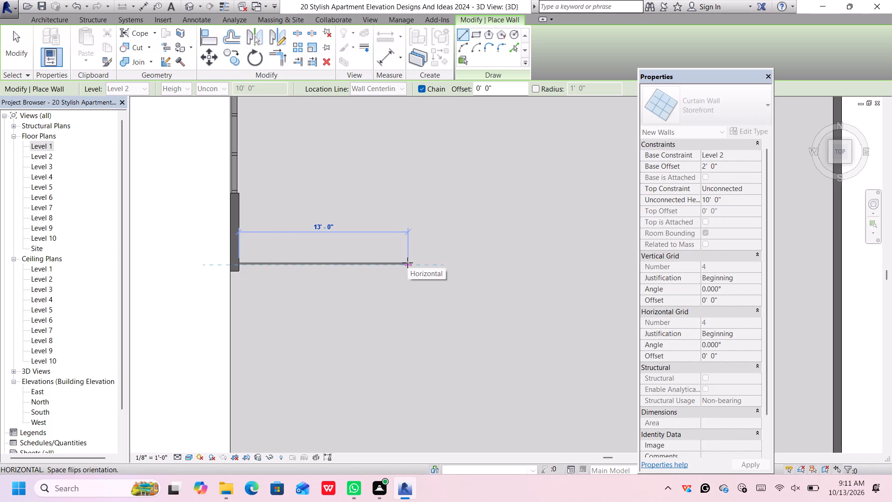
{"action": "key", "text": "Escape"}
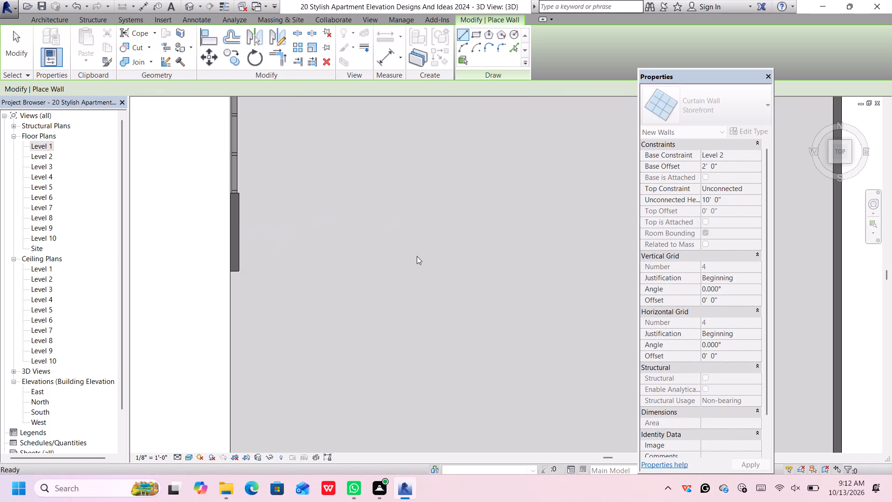
Draw Generic - 8" 3 walls from the west wall's lower end: about 10' eastward, turning about 16' south to the floor edge.
{"action": "left_click", "coordinate": [708, 111]}
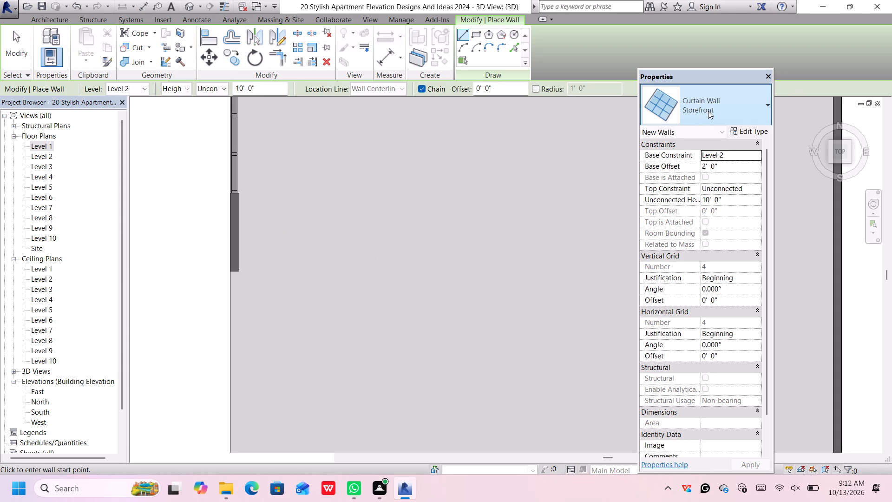
{"action": "scroll", "coordinate": [718, 262], "scroll_direction": "up", "scroll_amount": 5}
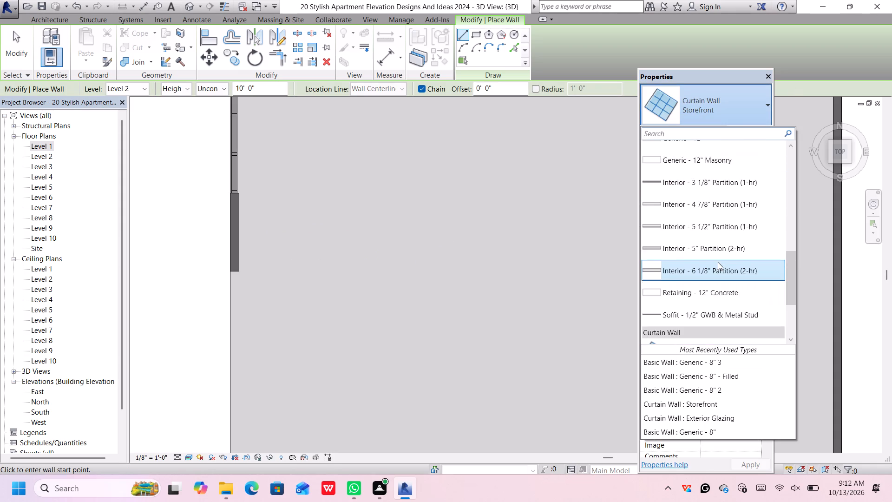
{"action": "scroll", "coordinate": [718, 262], "scroll_direction": "up", "scroll_amount": 6}
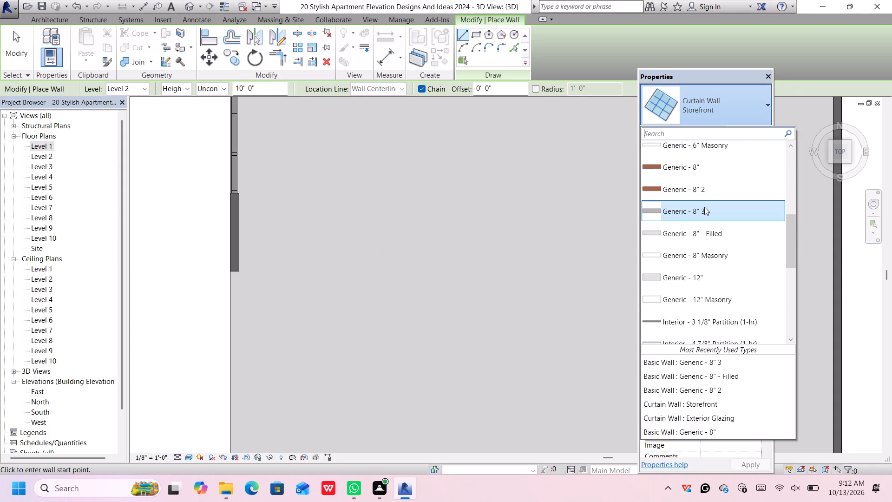
{"action": "left_click", "coordinate": [713, 168]}
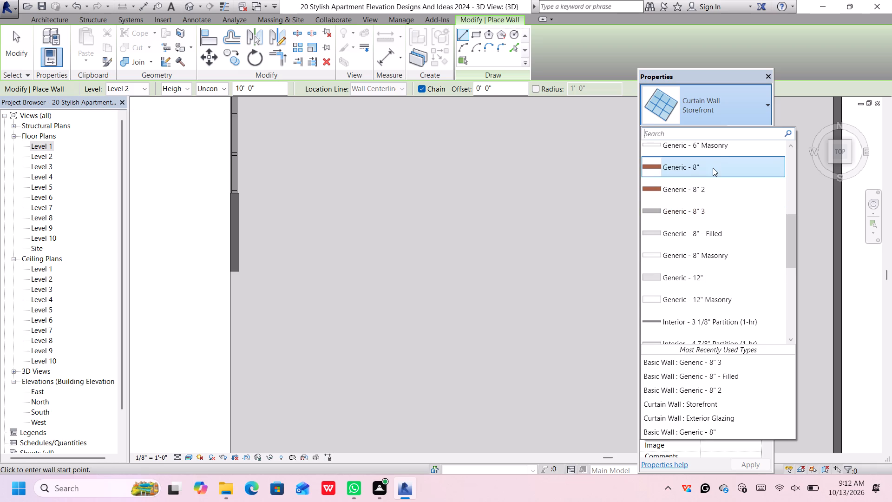
{"action": "left_click", "coordinate": [744, 111]}
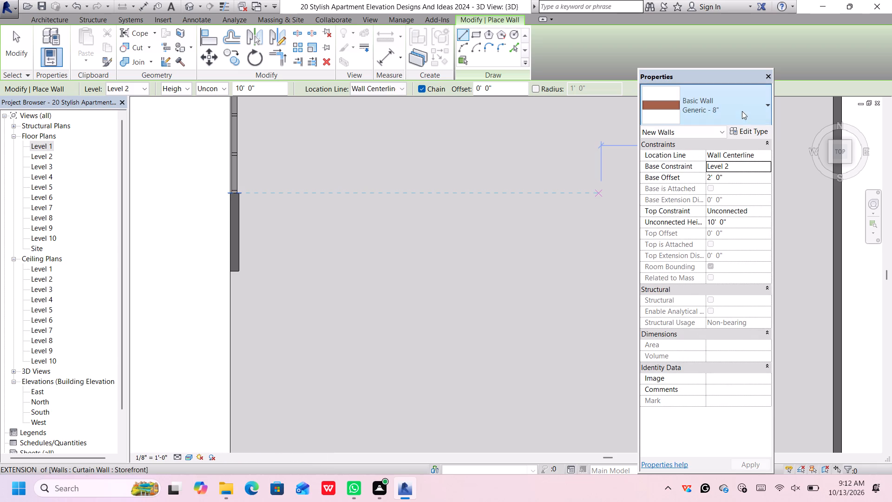
{"action": "left_click", "coordinate": [716, 214]}
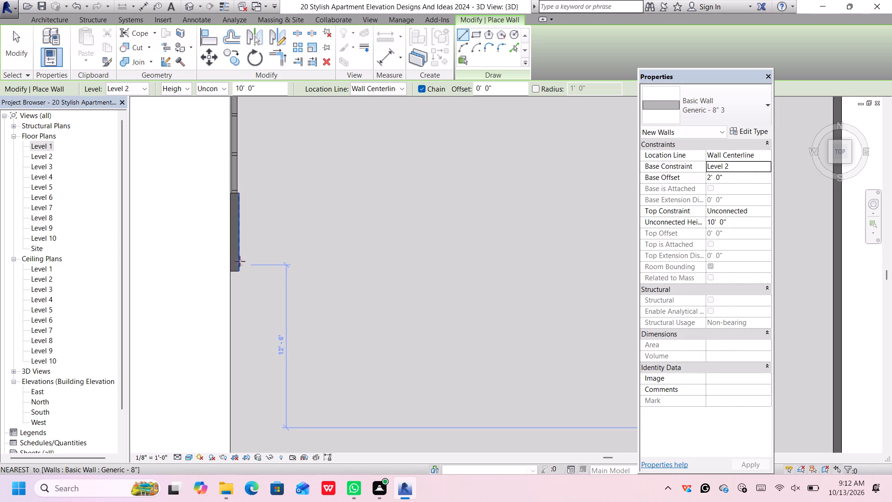
{"action": "left_click", "coordinate": [240, 261]}
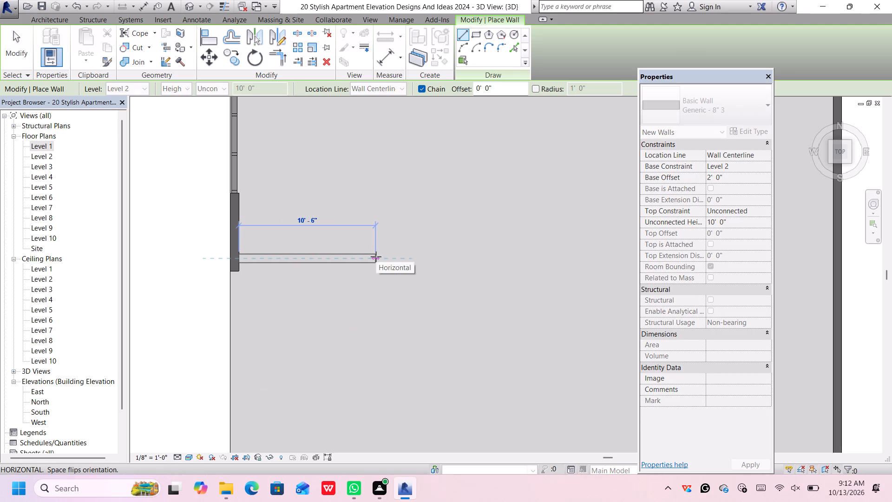
{"action": "scroll", "coordinate": [376, 257], "scroll_direction": "down", "scroll_amount": 4}
{"action": "scroll", "coordinate": [376, 257], "scroll_direction": "up", "scroll_amount": 1}
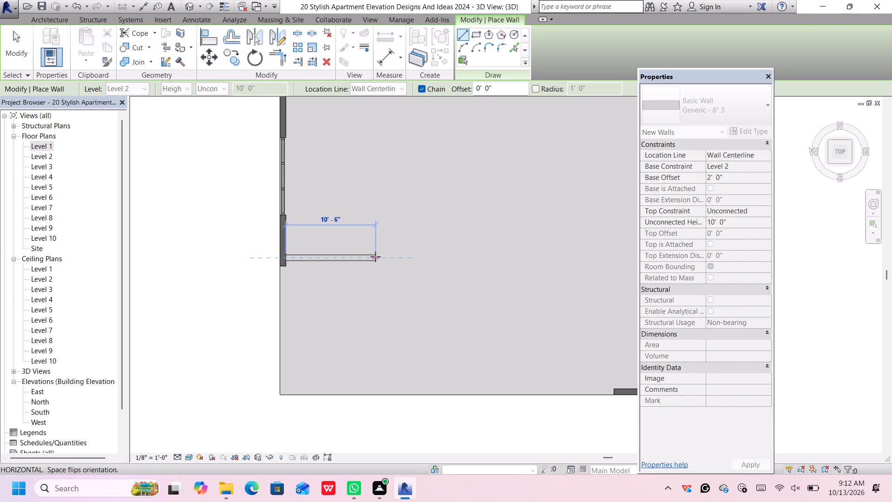
{"action": "scroll", "coordinate": [375, 257], "scroll_direction": "down", "scroll_amount": 2}
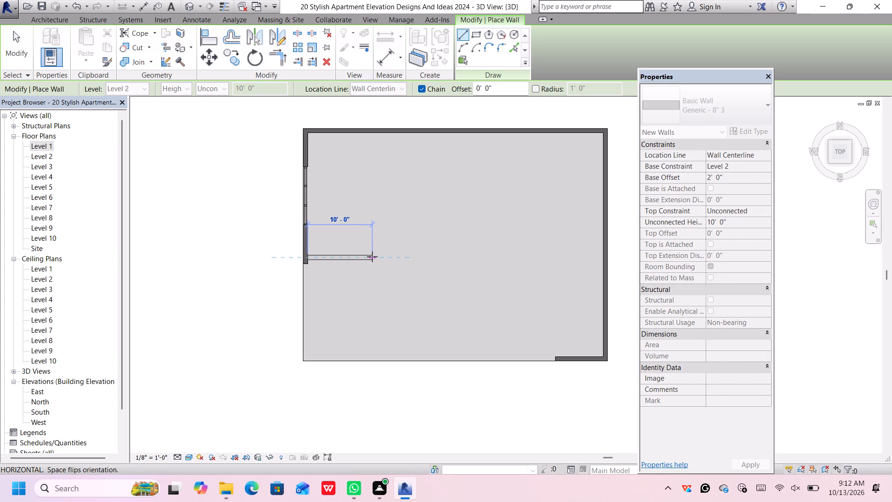
{"action": "left_click", "coordinate": [372, 257]}
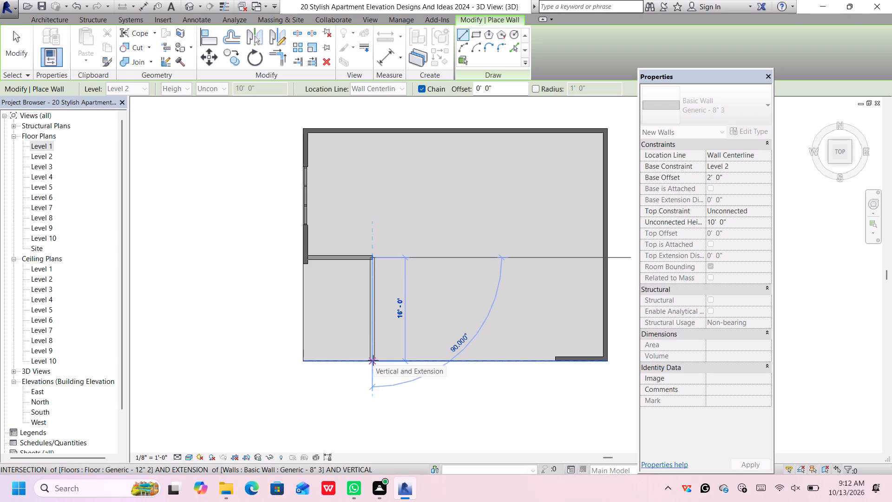
{"action": "left_click", "coordinate": [373, 360]}
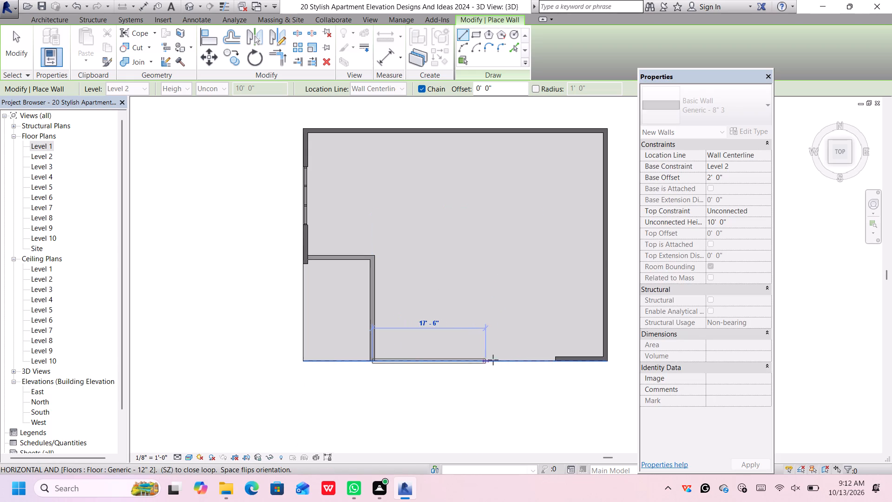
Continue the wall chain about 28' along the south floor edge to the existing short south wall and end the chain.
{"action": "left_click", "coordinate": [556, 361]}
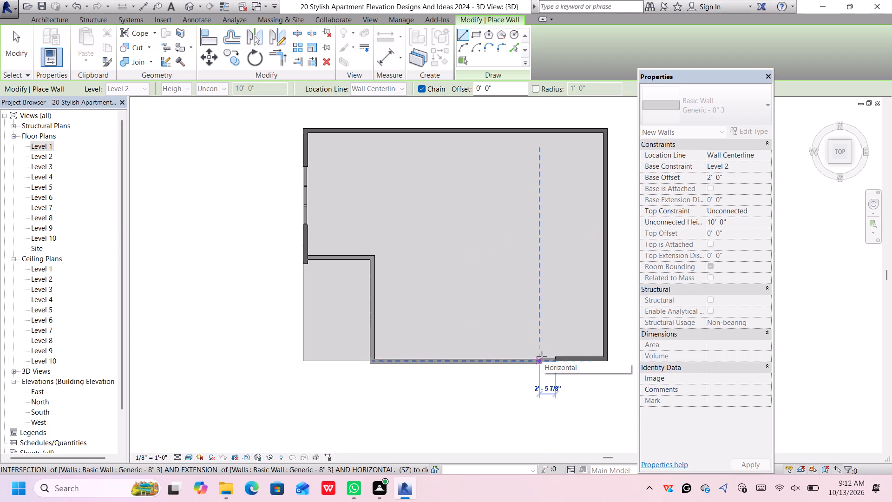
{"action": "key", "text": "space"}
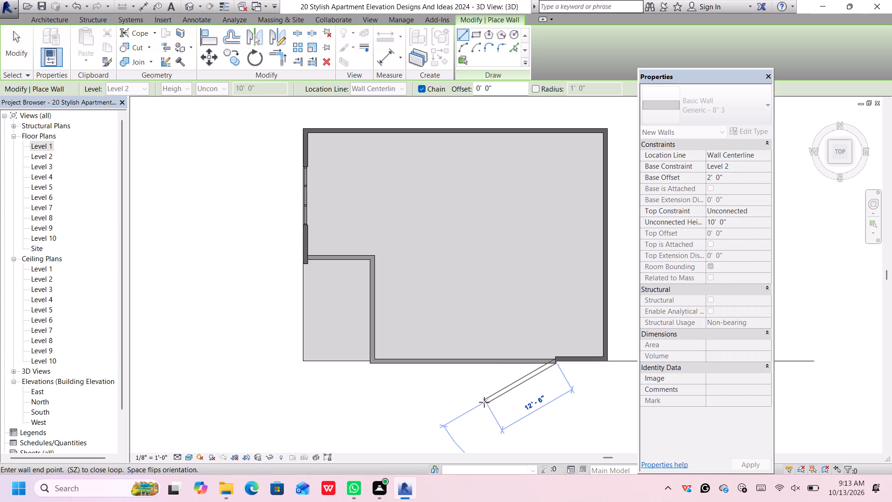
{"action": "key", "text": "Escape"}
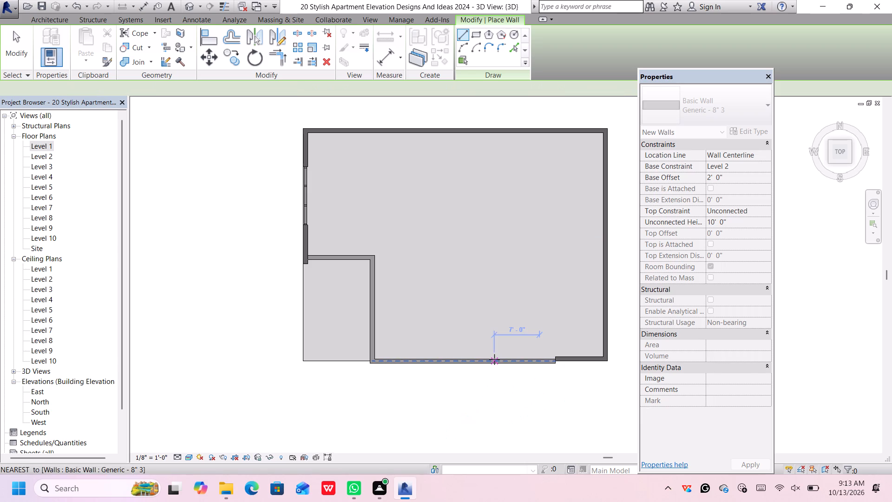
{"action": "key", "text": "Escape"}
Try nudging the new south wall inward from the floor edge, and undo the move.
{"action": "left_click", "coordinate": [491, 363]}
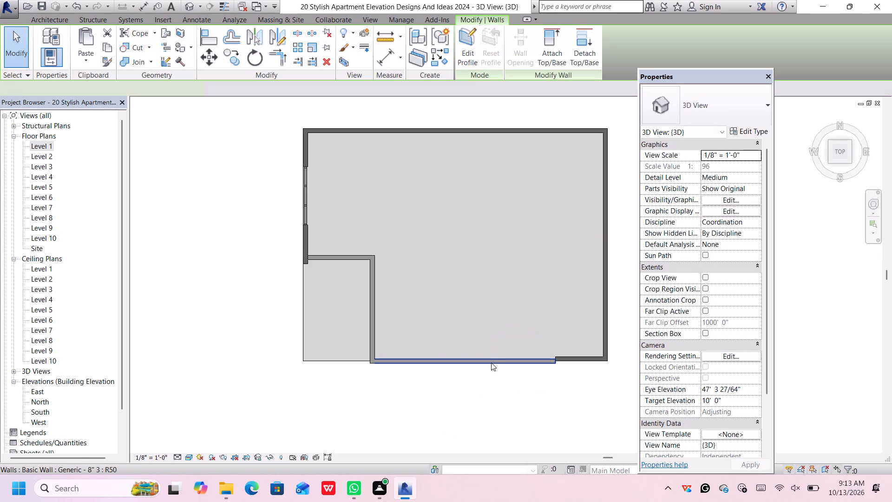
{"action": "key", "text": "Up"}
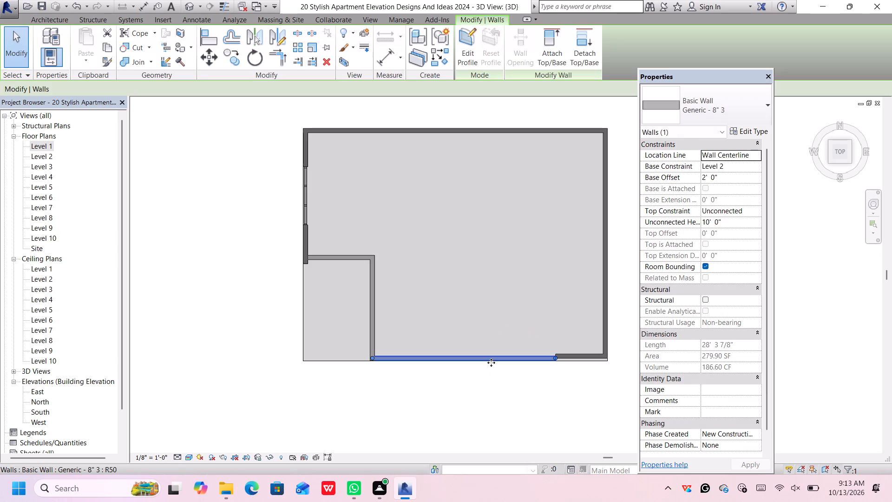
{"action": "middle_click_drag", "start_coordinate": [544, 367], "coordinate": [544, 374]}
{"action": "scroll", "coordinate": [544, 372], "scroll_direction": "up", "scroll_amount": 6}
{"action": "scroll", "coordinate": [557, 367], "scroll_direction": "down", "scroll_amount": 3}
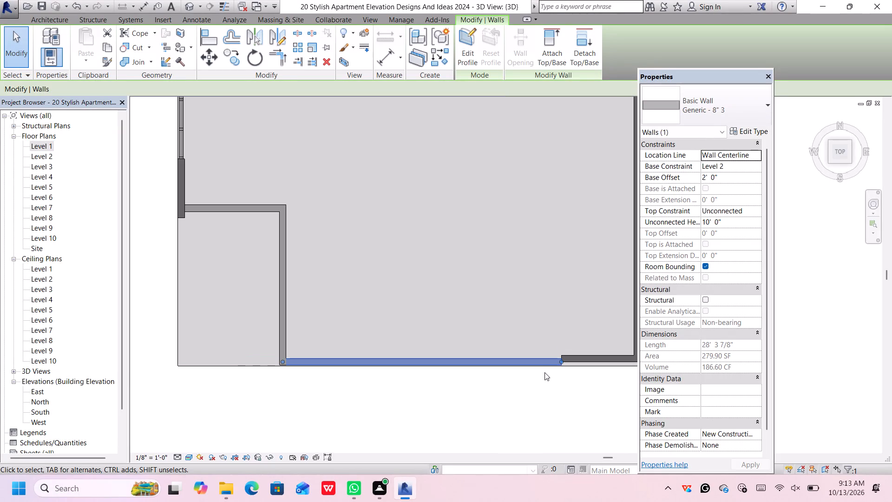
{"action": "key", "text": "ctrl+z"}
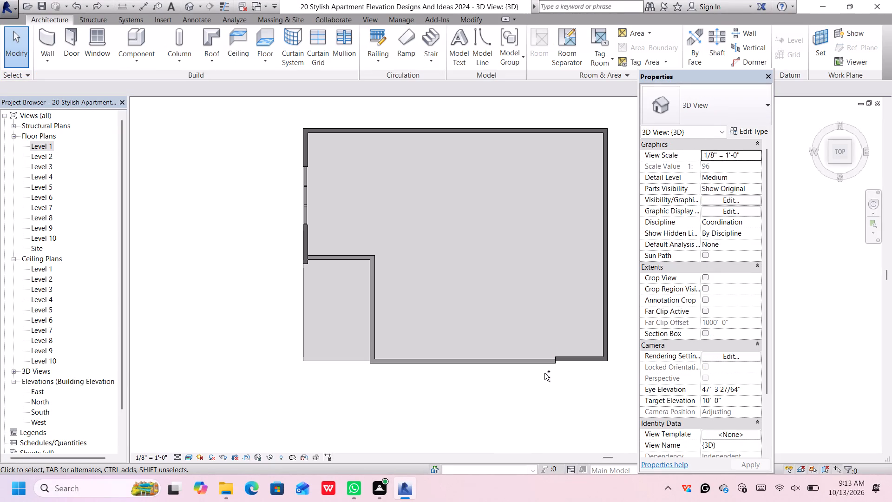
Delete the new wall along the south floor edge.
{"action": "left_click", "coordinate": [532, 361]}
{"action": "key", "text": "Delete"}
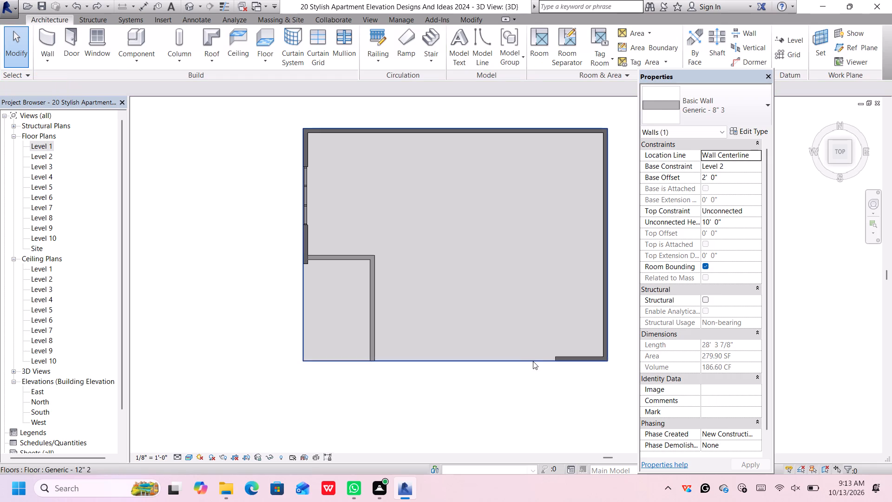
Draw the south Generic - 8" 3 wall from the existing short wall's end to the recess wall's south end, aligned with the short wall.
{"action": "middle_click_drag", "start_coordinate": [538, 318], "coordinate": [485, 308]}
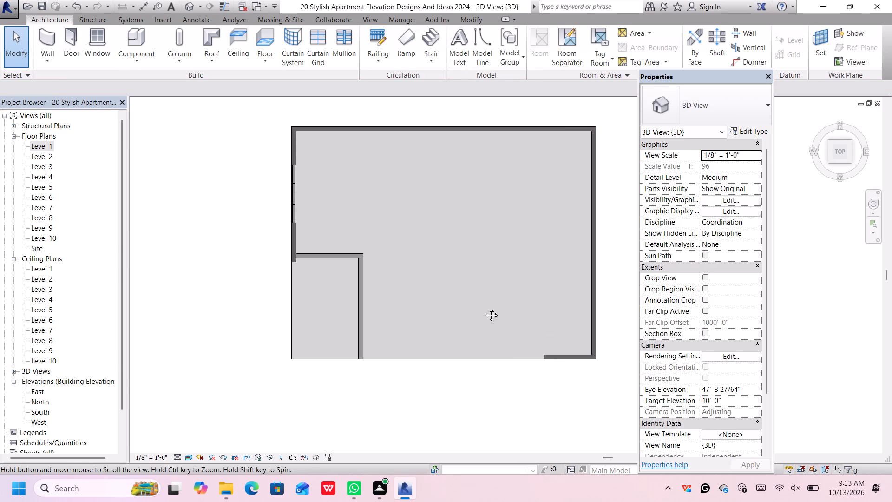
{"action": "middle_click_drag", "start_coordinate": [485, 308], "coordinate": [465, 303]}
{"action": "left_click", "coordinate": [40, 32]}
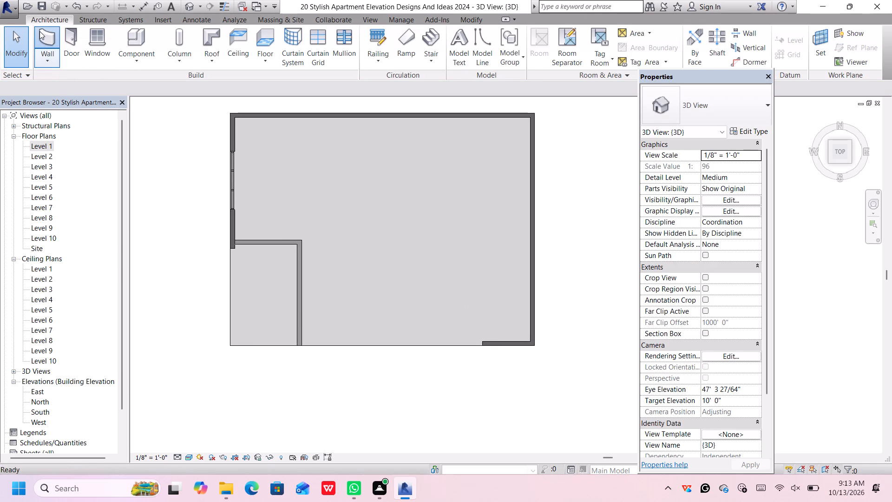
{"action": "left_click", "coordinate": [482, 343]}
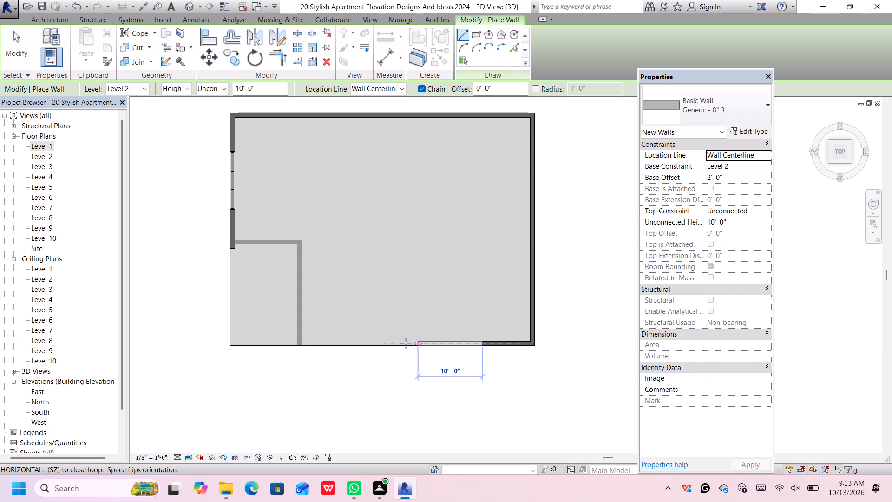
{"action": "left_click", "coordinate": [302, 345]}
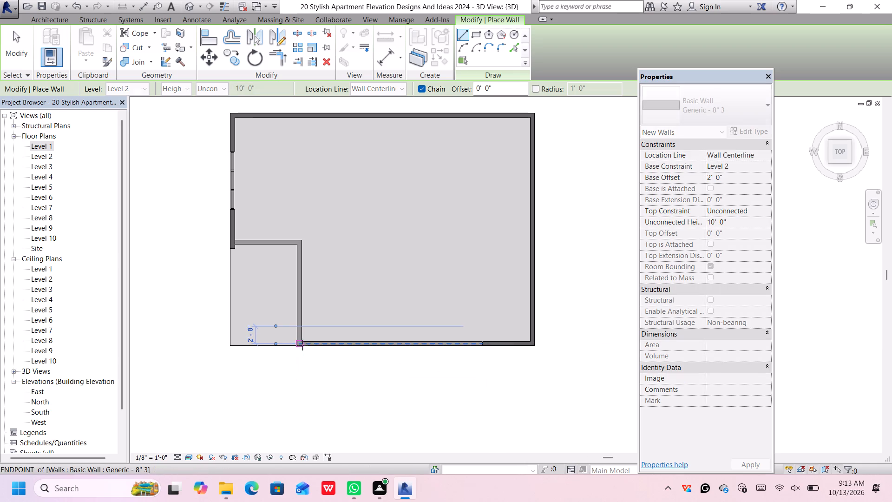
Examine the Level 2 wall layout from above, focusing on the recessed southwest corner and the joined south walls.
{"action": "scroll", "coordinate": [341, 373], "scroll_direction": "down", "scroll_amount": 1}
{"action": "scroll", "coordinate": [342, 373], "scroll_direction": "up", "scroll_amount": 1}
{"action": "scroll", "coordinate": [342, 373], "scroll_direction": "down", "scroll_amount": 1}
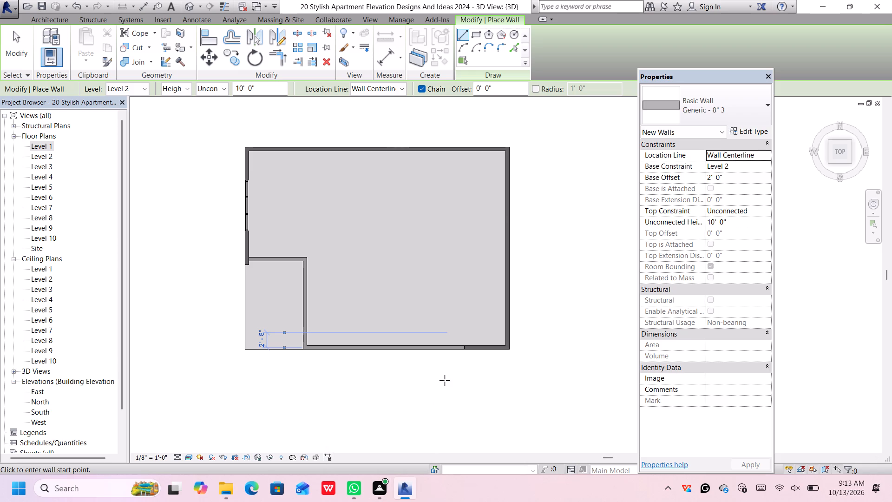
{"action": "scroll", "coordinate": [293, 306], "scroll_direction": "up", "scroll_amount": 3}
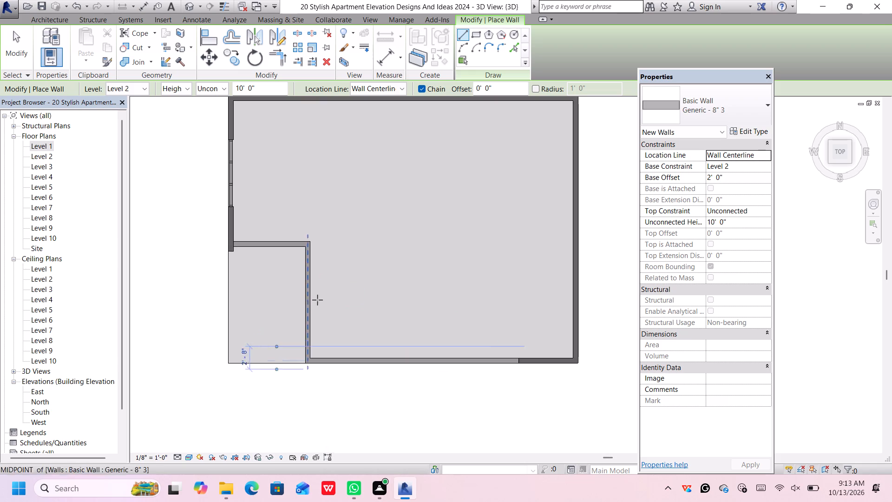
{"action": "scroll", "coordinate": [317, 300], "scroll_direction": "up", "scroll_amount": 1}
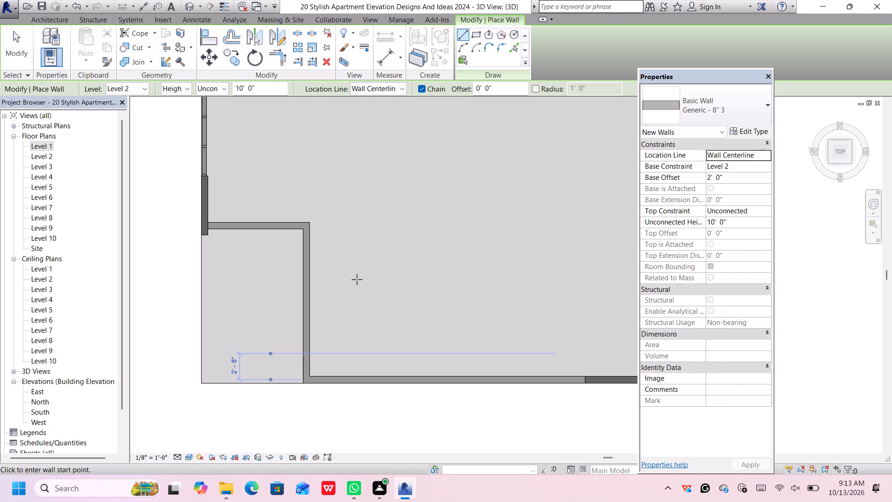
{"action": "scroll", "coordinate": [351, 280], "scroll_direction": "up", "scroll_amount": 1}
{"action": "scroll", "coordinate": [351, 278], "scroll_direction": "down", "scroll_amount": 2}
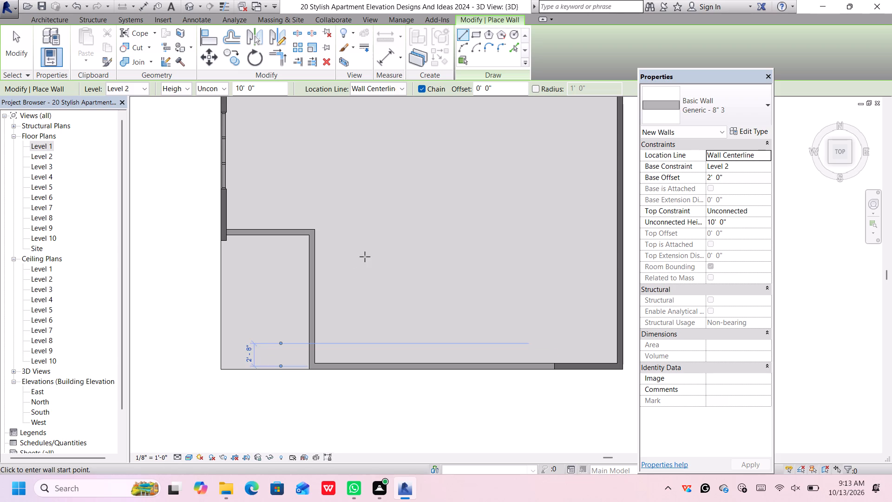
{"action": "middle_click_drag", "start_coordinate": [365, 257], "coordinate": [351, 334]}
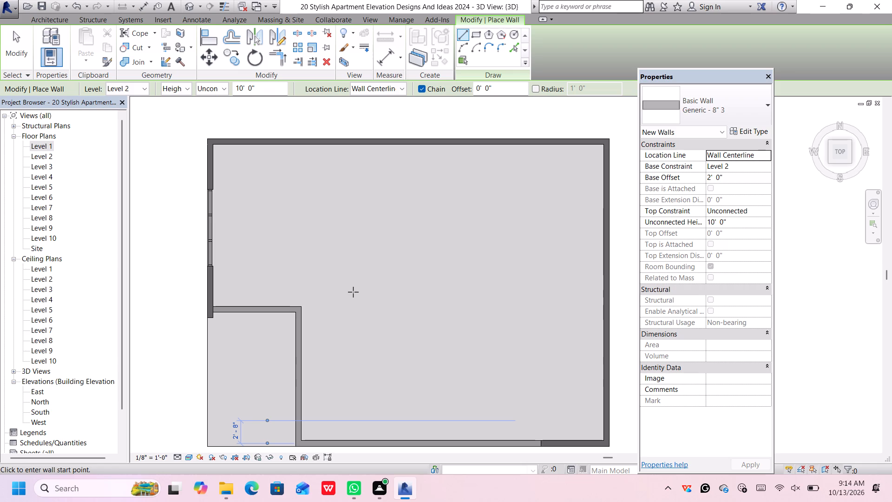
{"action": "scroll", "coordinate": [353, 292], "scroll_direction": "up", "scroll_amount": 2}
{"action": "scroll", "coordinate": [353, 292], "scroll_direction": "down", "scroll_amount": 4}
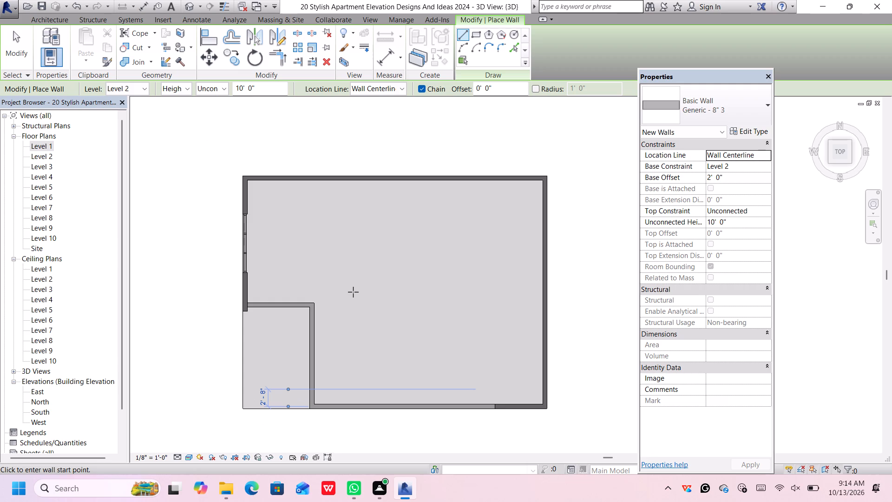
{"action": "scroll", "coordinate": [353, 292], "scroll_direction": "up", "scroll_amount": 2}
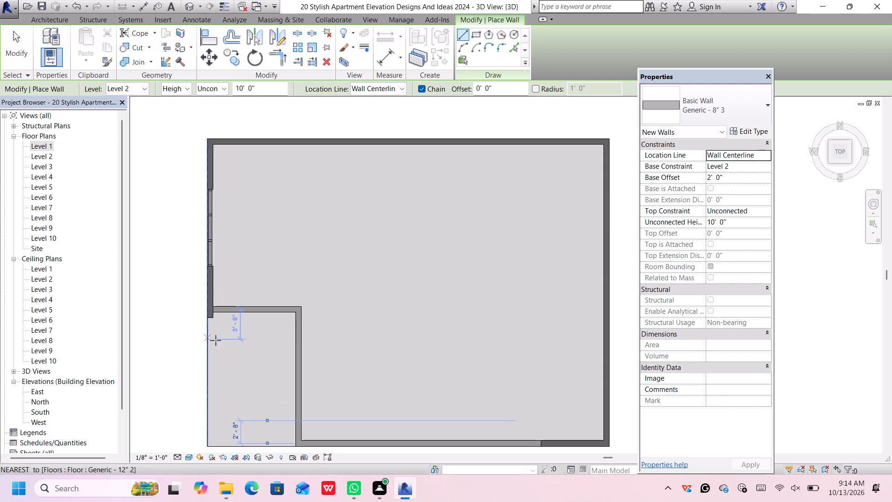
{"action": "middle_click_drag", "start_coordinate": [226, 337], "coordinate": [229, 324]}
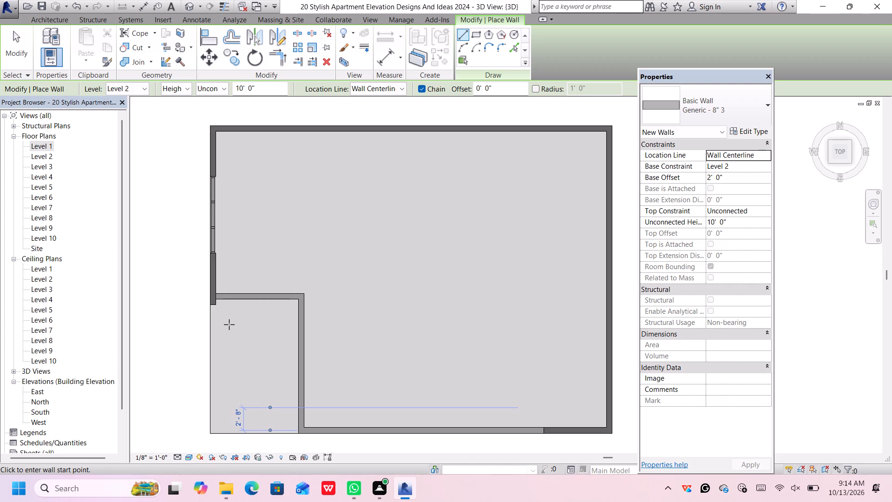
{"action": "scroll", "coordinate": [229, 324], "scroll_direction": "up", "scroll_amount": 2}
{"action": "scroll", "coordinate": [231, 323], "scroll_direction": "down", "scroll_amount": 3}
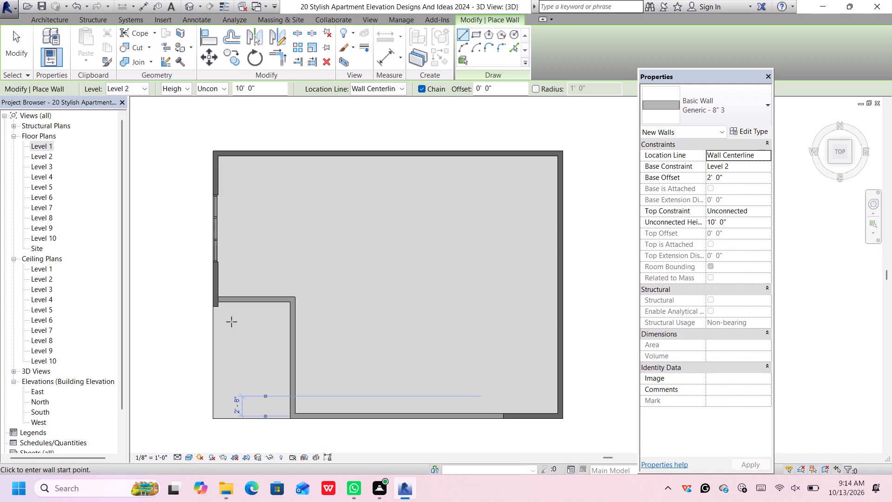
{"action": "scroll", "coordinate": [253, 316], "scroll_direction": "down", "scroll_amount": 1}
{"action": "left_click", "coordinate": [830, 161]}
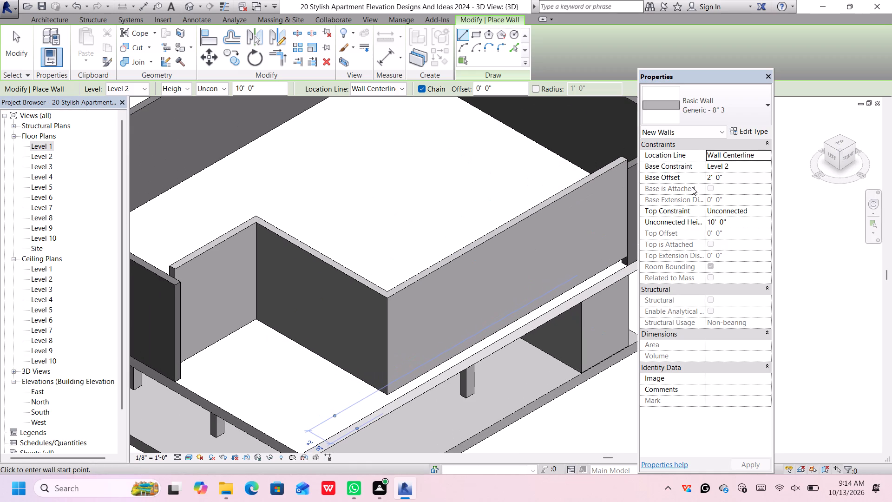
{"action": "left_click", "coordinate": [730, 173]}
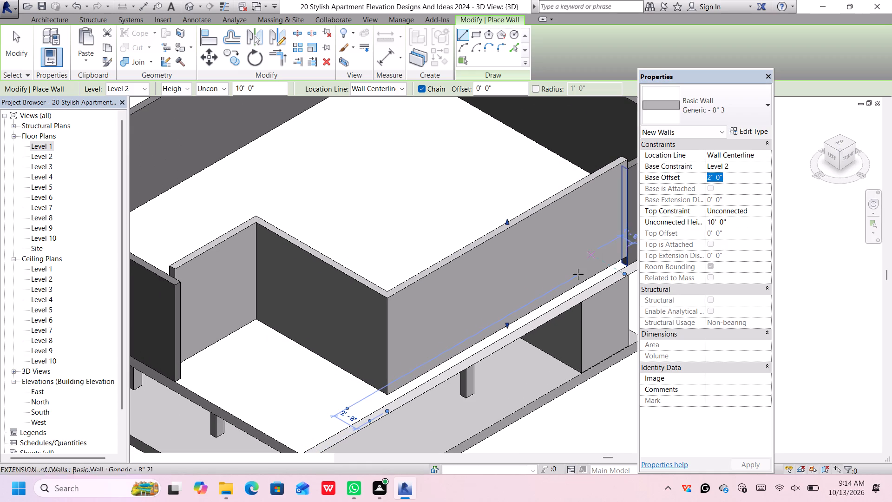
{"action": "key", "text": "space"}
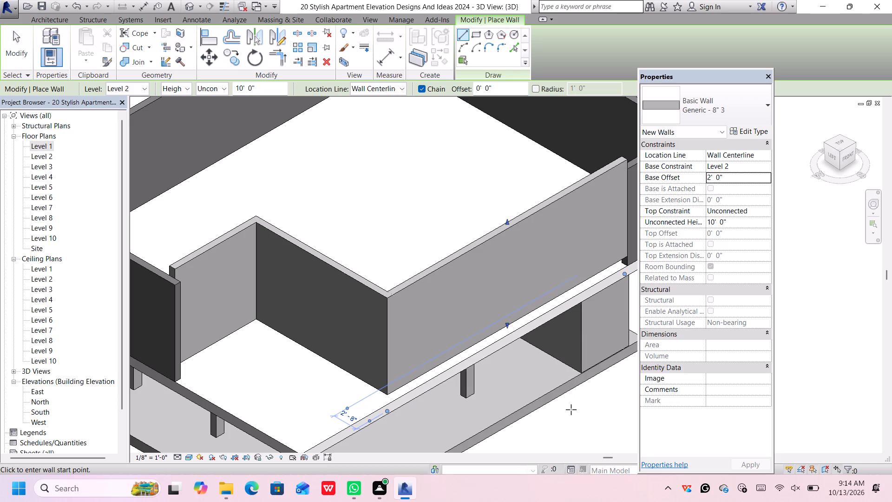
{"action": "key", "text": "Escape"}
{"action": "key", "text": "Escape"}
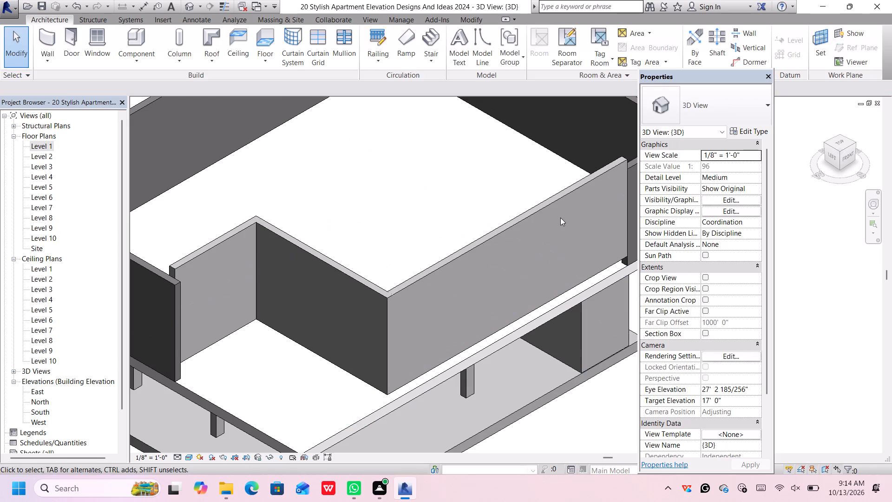
Set the base offset of the two recess walls and the adjoining south Generic - 8" 3 wall on Level 2 to 1'.
{"action": "left_click", "coordinate": [563, 197]}
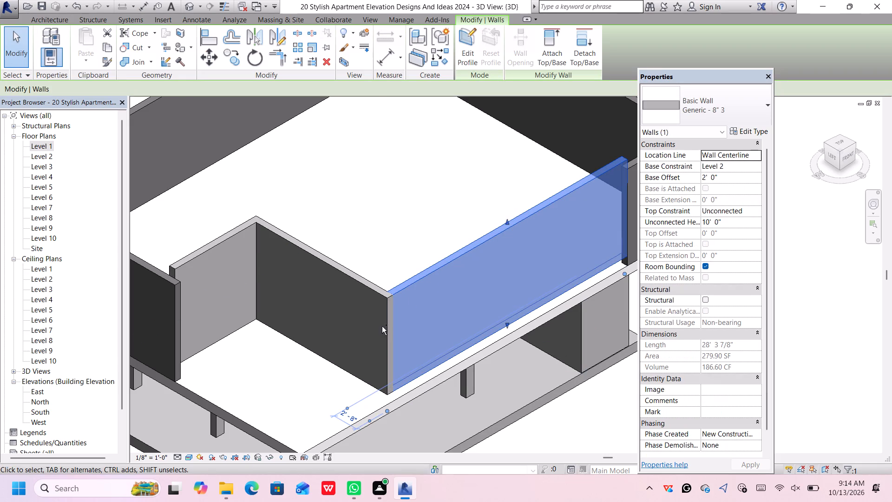
{"action": "left_click", "coordinate": [376, 288], "text": "ctrl"}
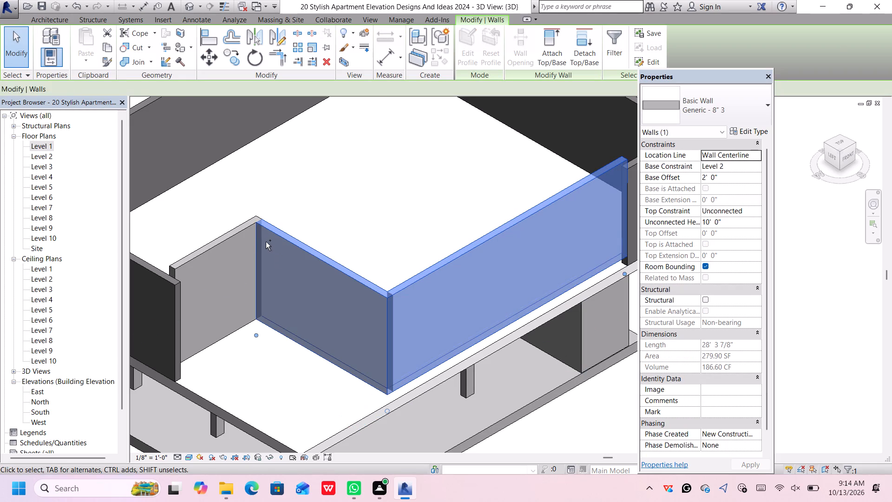
{"action": "left_click", "coordinate": [240, 227], "text": "ctrl"}
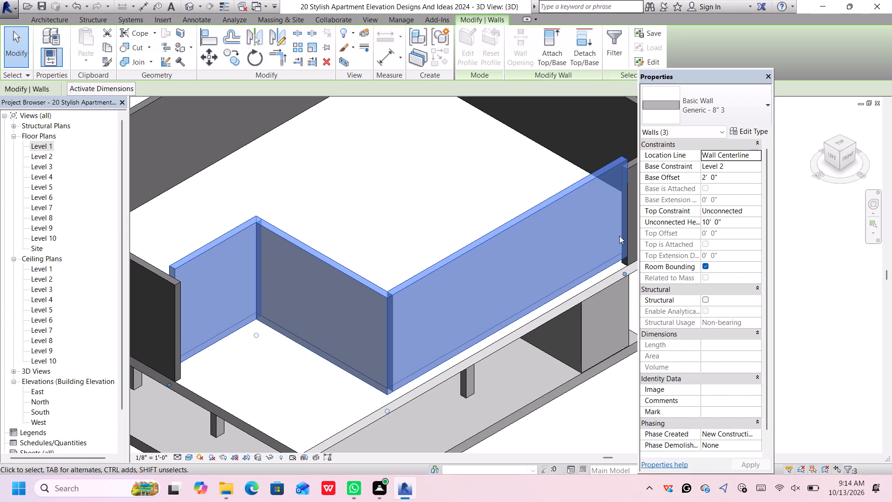
{"action": "left_click", "coordinate": [722, 176]}
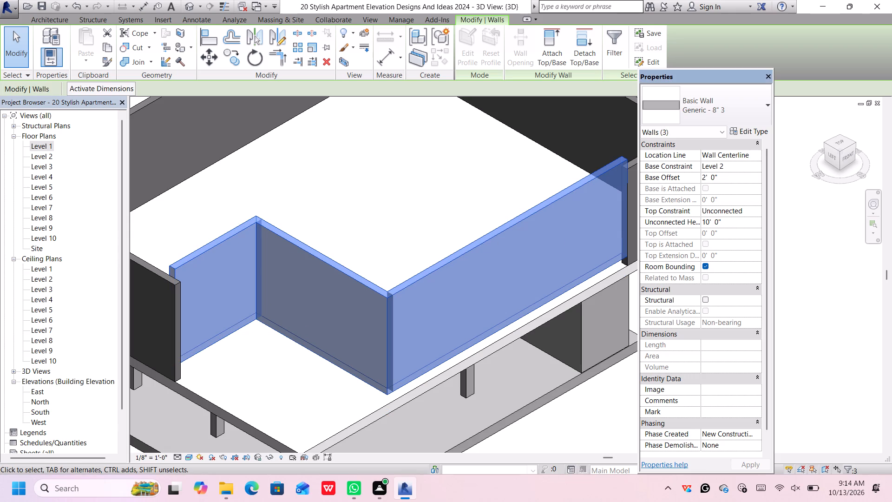
{"action": "key", "text": "BackSpace"}
{"action": "key", "text": "BackSpace"}
{"action": "key", "text": "BackSpace"}
{"action": "key", "text": "BackSpace"}
{"action": "key", "text": "BackSpace"}
{"action": "key", "text": "BackSpace"}
{"action": "key", "text": "BackSpace"}
{"action": "key", "text": "BackSpace"}
{"action": "key", "text": "BackSpace"}
{"action": "key", "text": "BackSpace"}
{"action": "key", "text": "BackSpace"}
{"action": "key", "text": "BackSpace"}
{"action": "type", "text": "1'"}
{"action": "key", "text": "Return"}
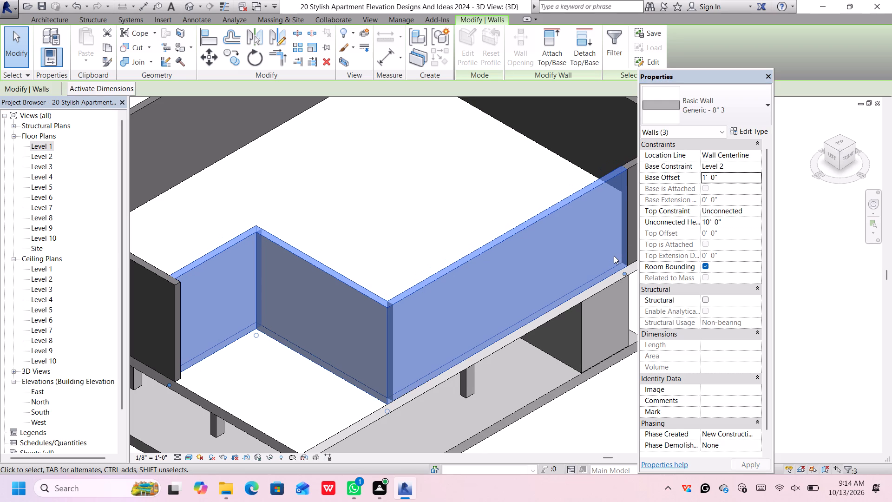
{"action": "scroll", "coordinate": [468, 276], "scroll_direction": "down", "scroll_amount": 3}
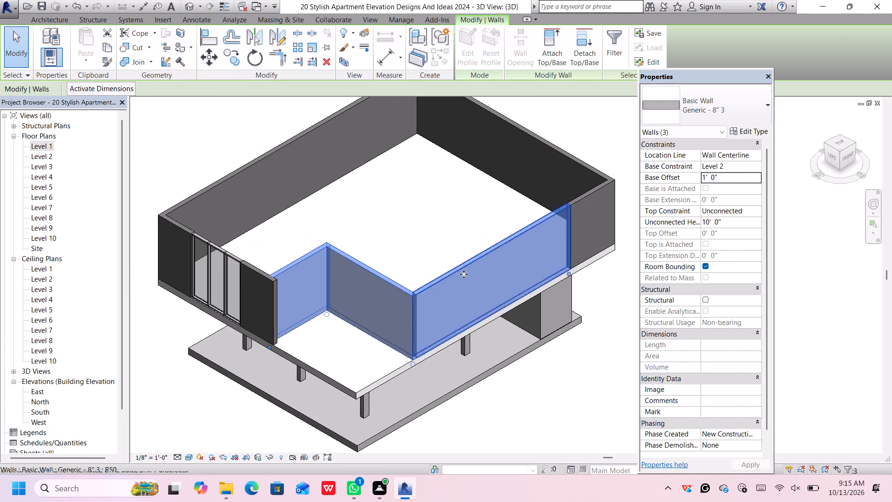
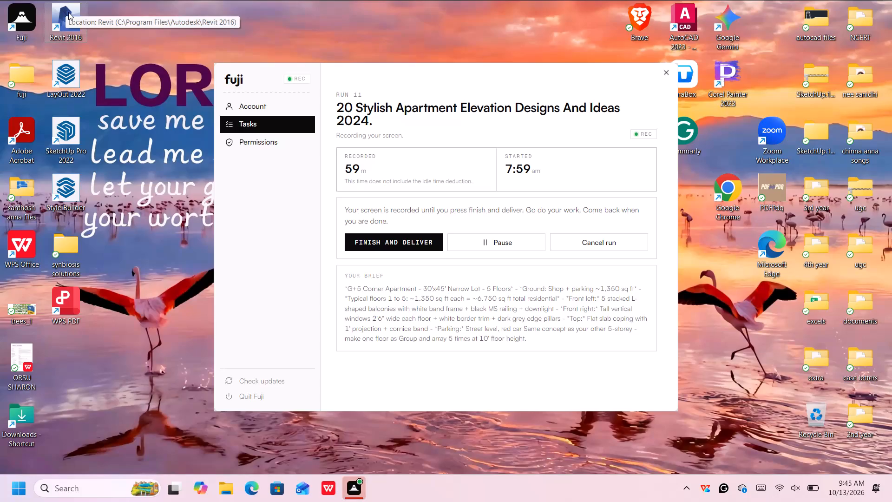
Start Revit 2016 and open the recent project 20 Stylish Apartment Elevation Designs And Ideas 2024.
{"action": "double_click", "coordinate": [68, 14]}
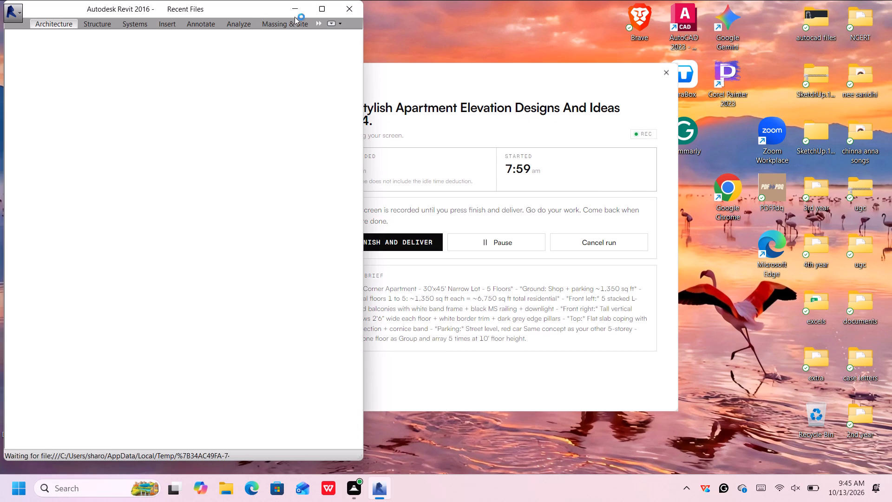
{"action": "left_click", "coordinate": [322, 10]}
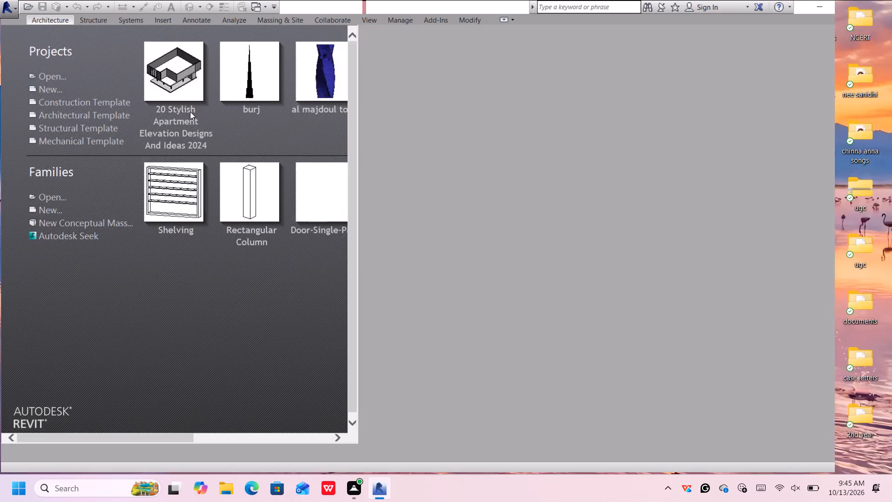
{"action": "left_click", "coordinate": [264, 79]}
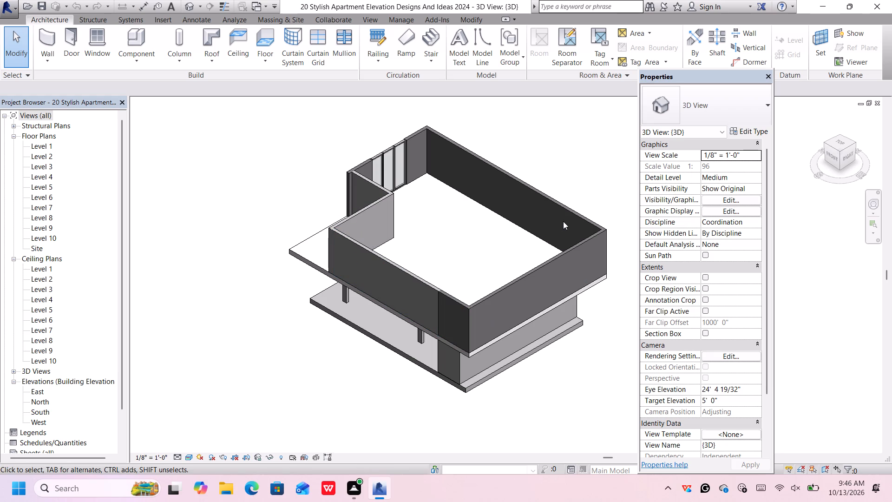
In top view, start a Generic - 12" floor and sketch a 12' by 1' rectangular boundary along the front wall's outer face at the windows.
{"action": "scroll", "coordinate": [399, 315], "scroll_direction": "up", "scroll_amount": 3}
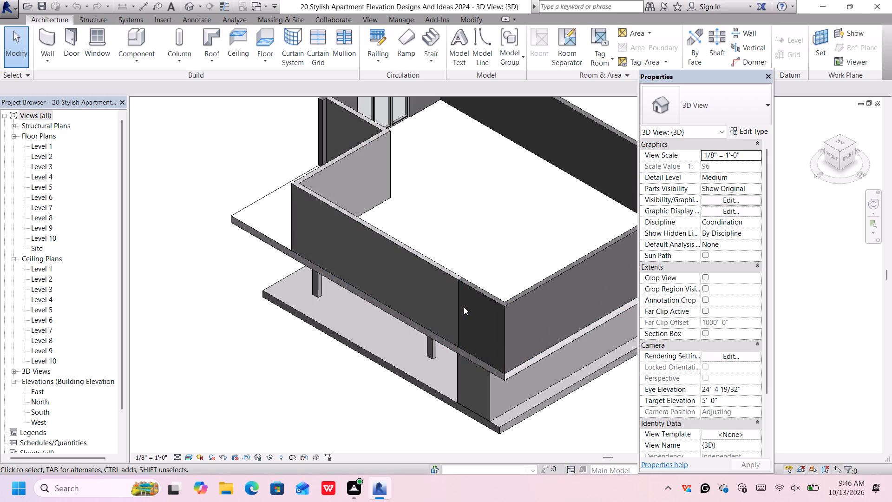
{"action": "scroll", "coordinate": [459, 297], "scroll_direction": "down", "scroll_amount": 2}
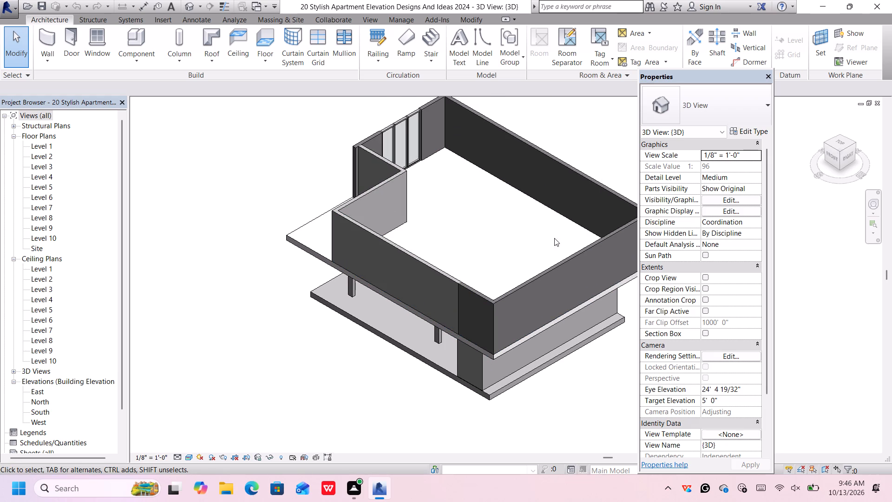
{"action": "left_click", "coordinate": [839, 141]}
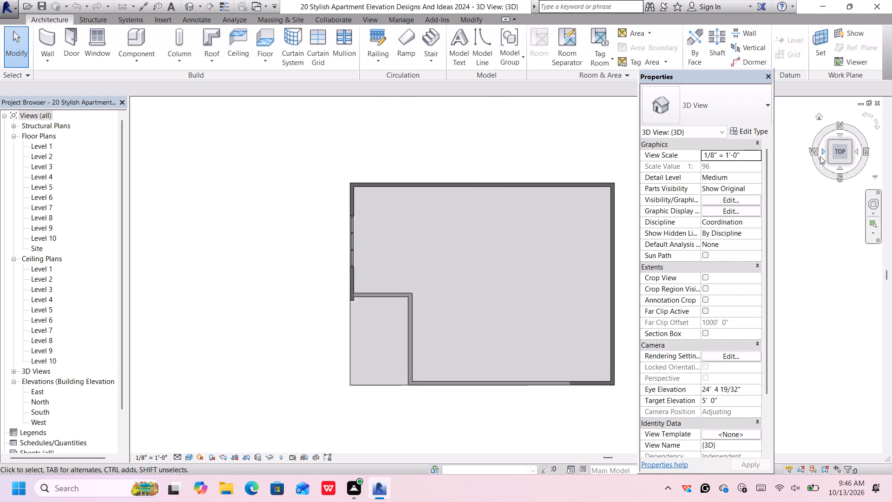
{"action": "left_click", "coordinate": [830, 163]}
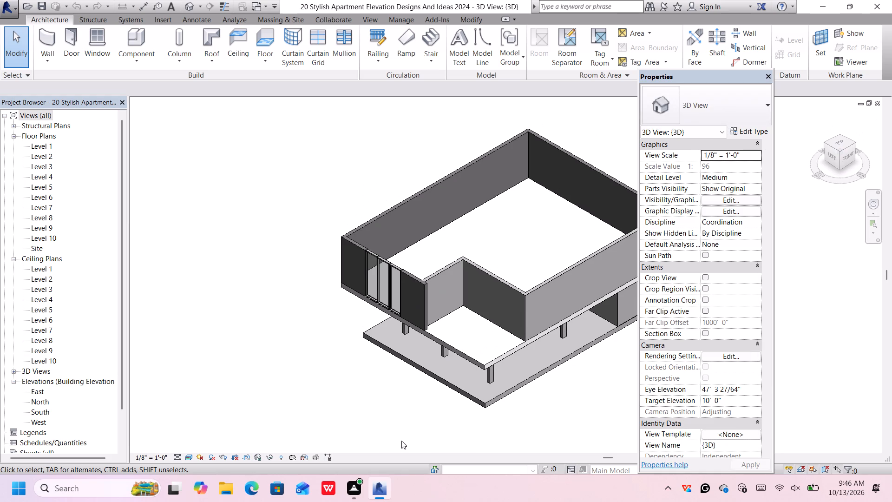
{"action": "middle_click_drag", "start_coordinate": [439, 423], "coordinate": [345, 403]}
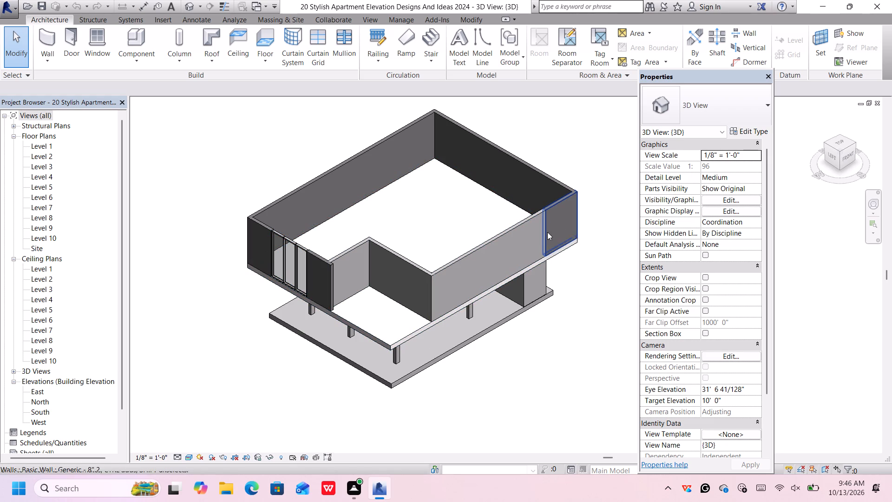
{"action": "left_click", "coordinate": [840, 141]}
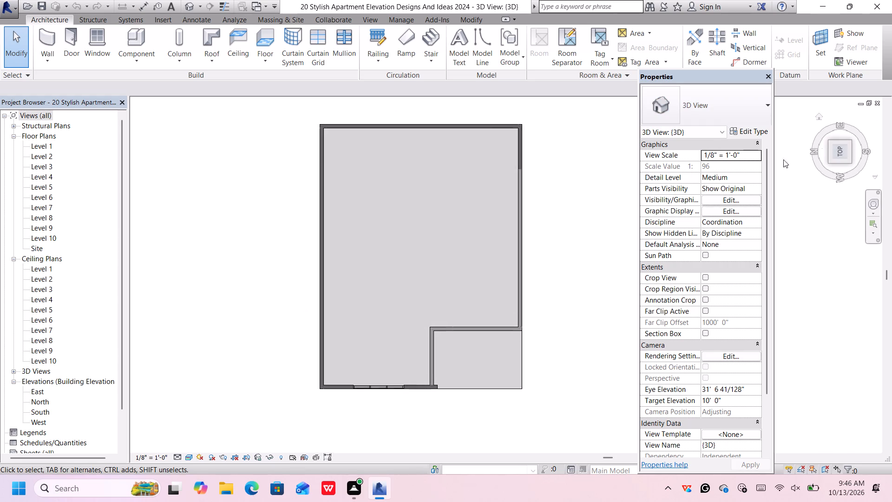
{"action": "middle_click_drag", "start_coordinate": [582, 296], "coordinate": [526, 264]}
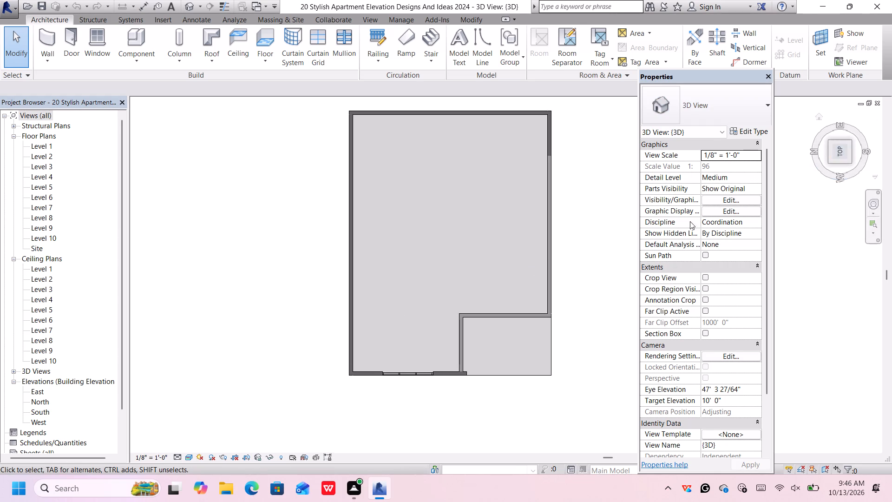
{"action": "scroll", "coordinate": [428, 376], "scroll_direction": "up", "scroll_amount": 8}
{"action": "middle_click_drag", "start_coordinate": [388, 387], "coordinate": [392, 381]}
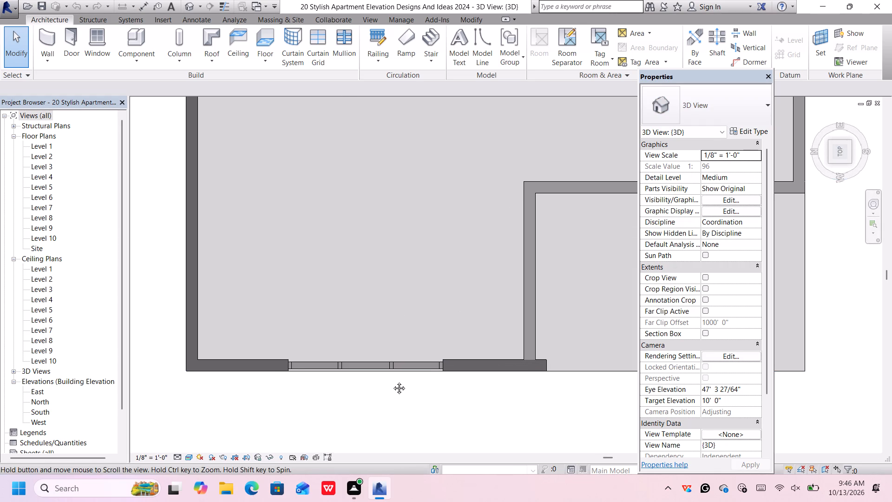
{"action": "middle_click_drag", "start_coordinate": [392, 381], "coordinate": [397, 373]}
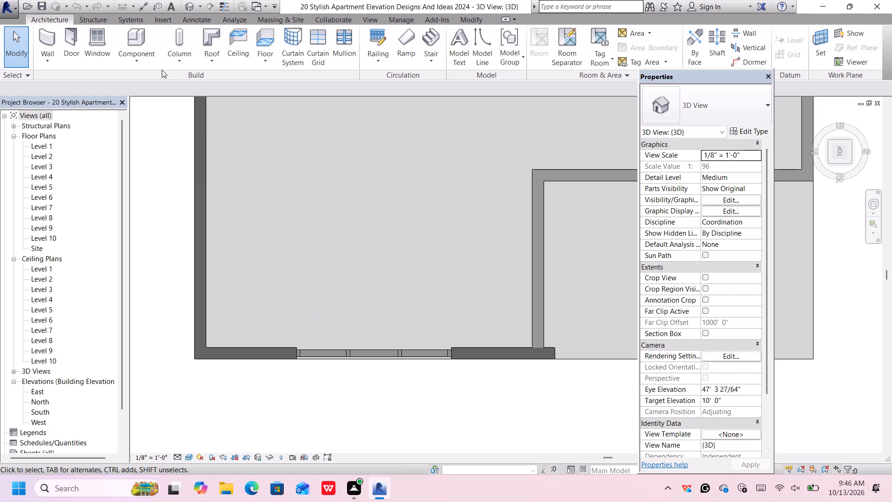
{"action": "left_click", "coordinate": [259, 38]}
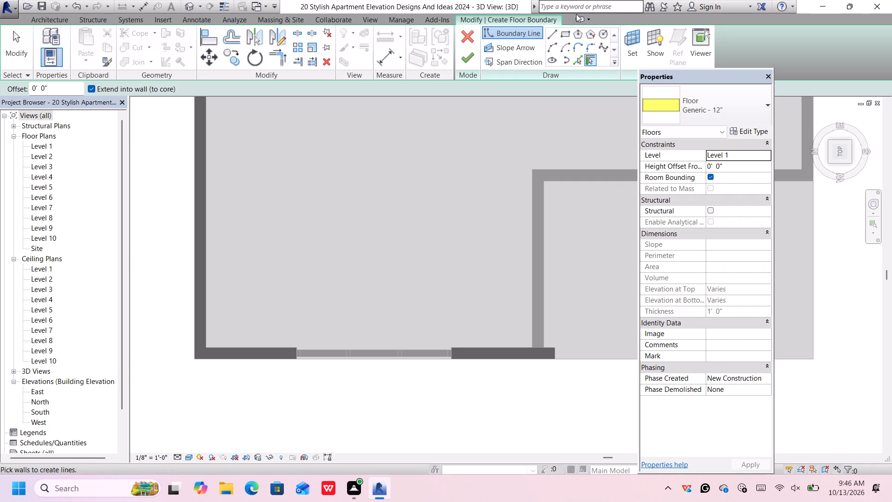
{"action": "left_click", "coordinate": [566, 33]}
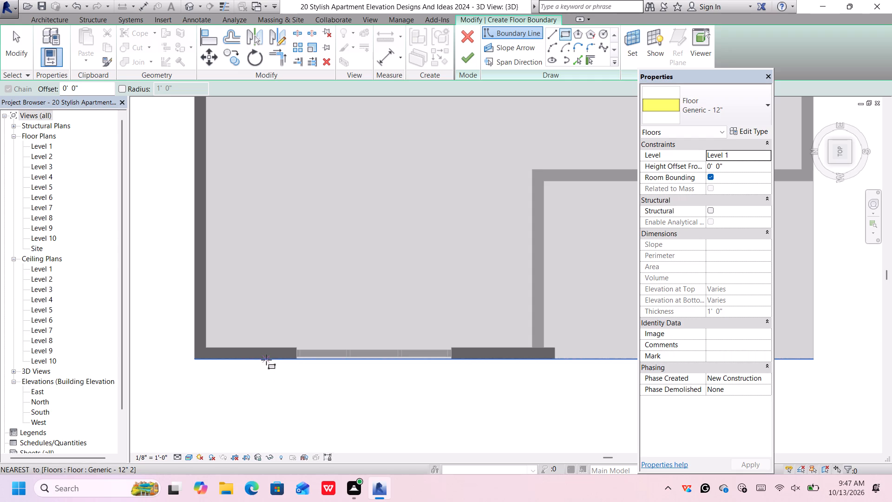
{"action": "scroll", "coordinate": [269, 360], "scroll_direction": "up", "scroll_amount": 1}
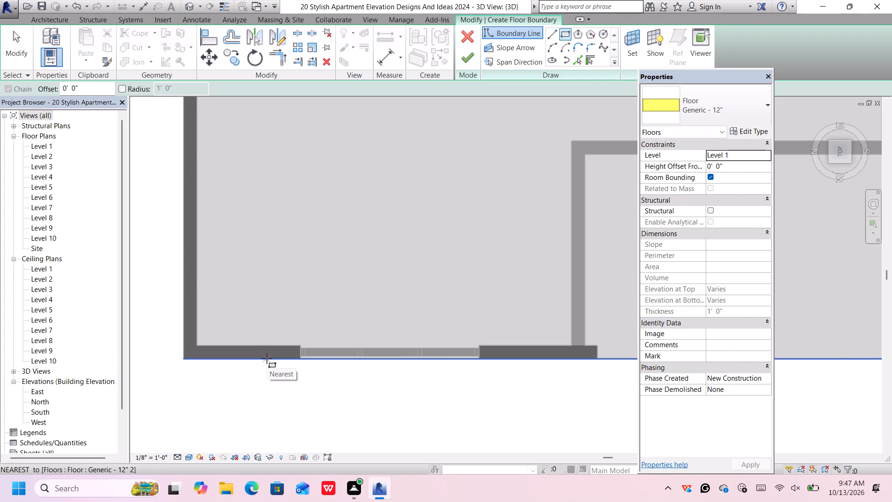
{"action": "left_click", "coordinate": [267, 358]}
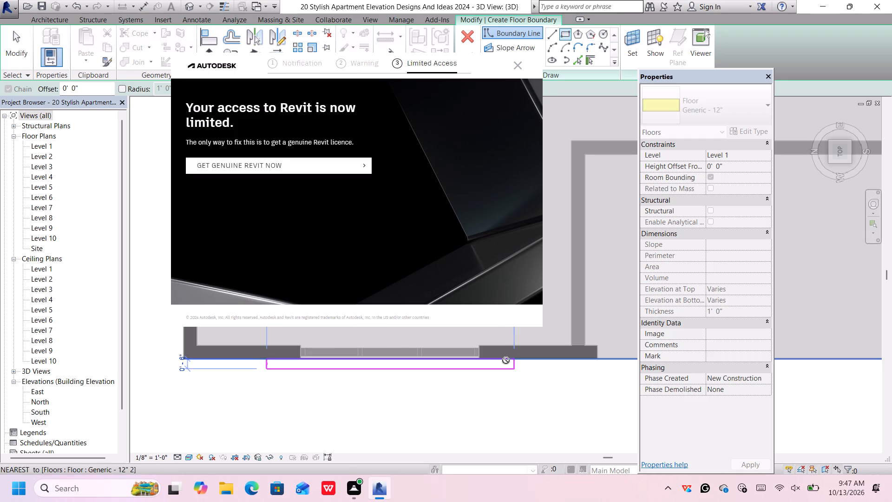
{"action": "left_click", "coordinate": [518, 67]}
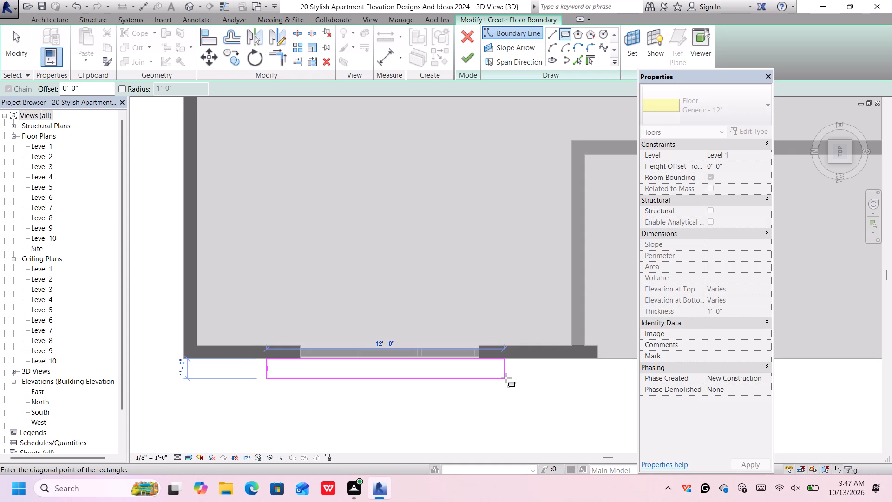
{"action": "left_click", "coordinate": [506, 378]}
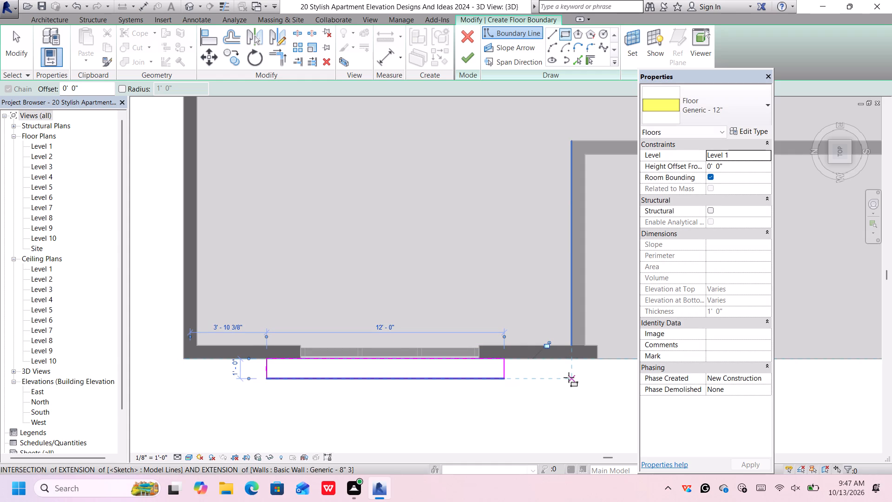
{"action": "key", "text": "Escape"}
{"action": "key", "text": "Escape"}
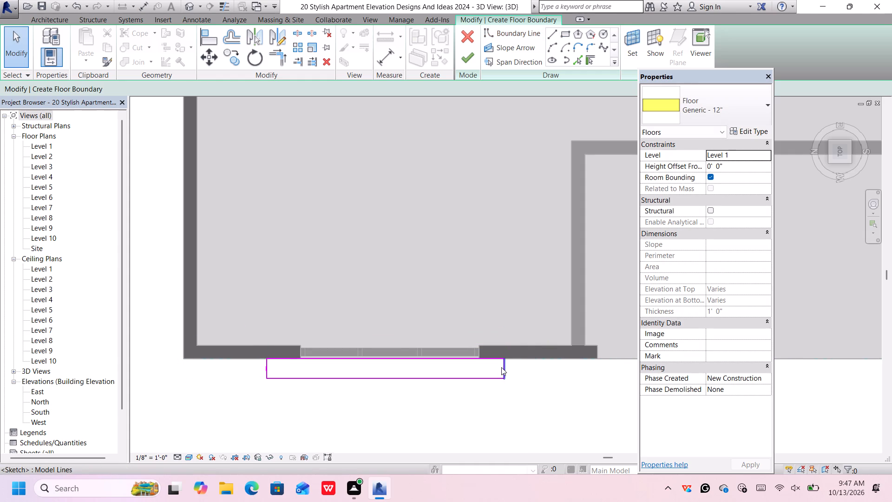
Select all four lines of the floor boundary rectangle and nudge it slightly along the wall, toward the balcony recess.
{"action": "scroll", "coordinate": [491, 376], "scroll_direction": "up", "scroll_amount": 4}
{"action": "scroll", "coordinate": [489, 359], "scroll_direction": "down", "scroll_amount": 2}
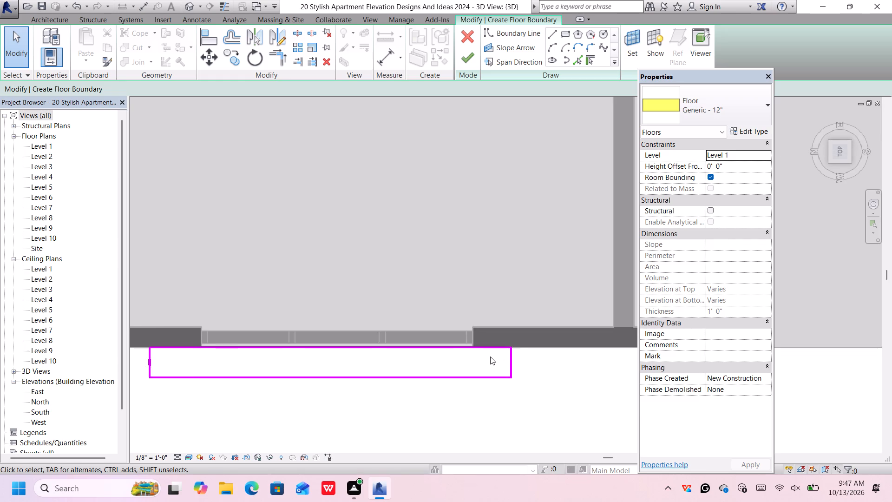
{"action": "left_click", "coordinate": [491, 350]}
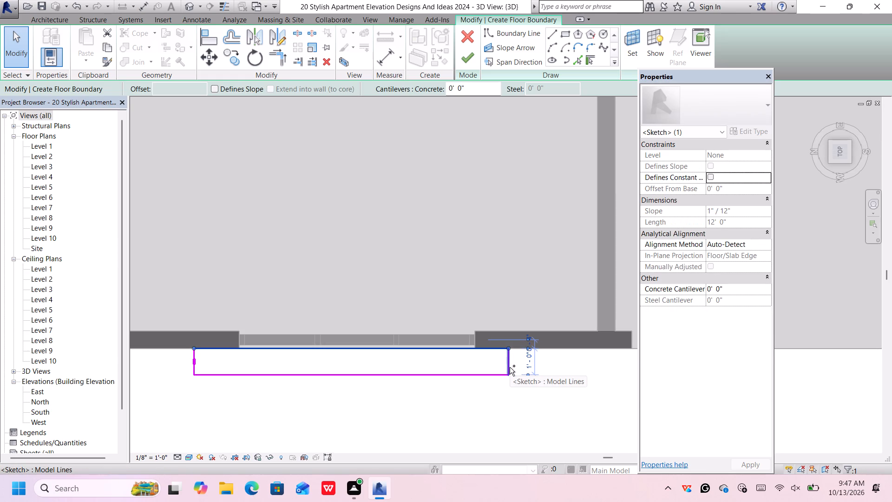
{"action": "left_click", "coordinate": [507, 364], "text": "ctrl"}
{"action": "left_click", "coordinate": [487, 375], "text": "ctrl"}
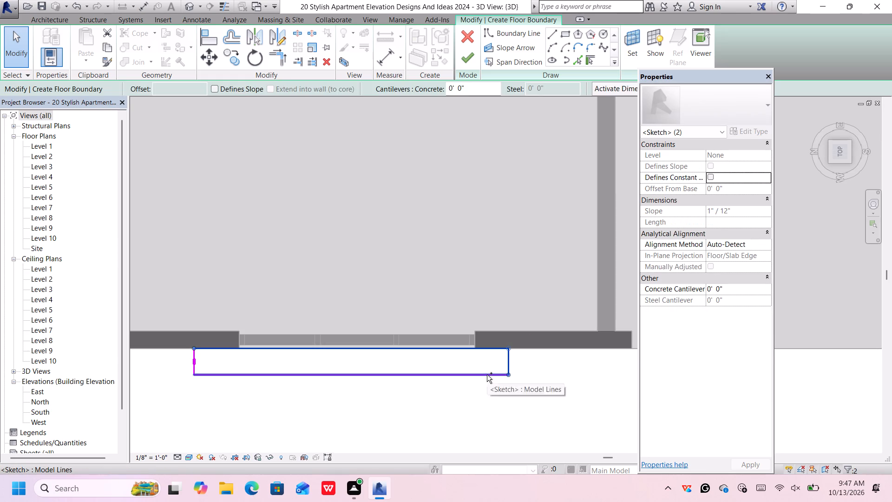
{"action": "left_click", "coordinate": [193, 358], "text": "ctrl"}
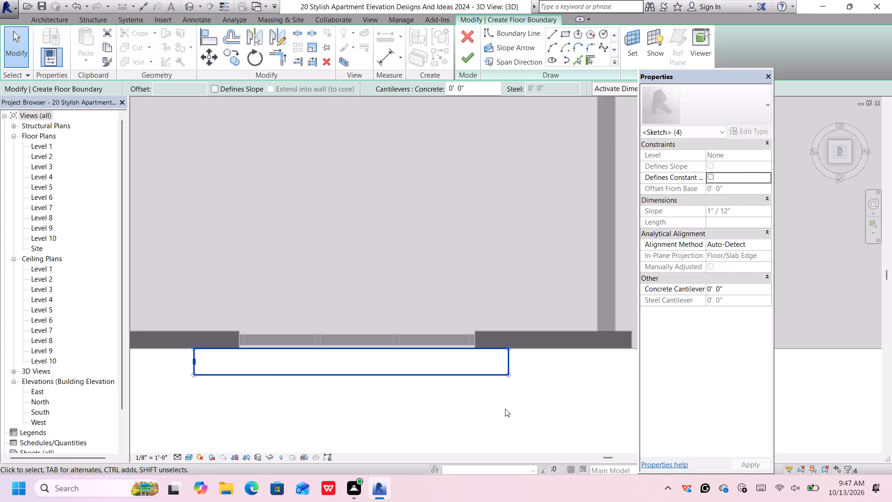
{"action": "key", "text": "Right"}
{"action": "key", "text": "Right"}
{"action": "key", "text": "Right"}
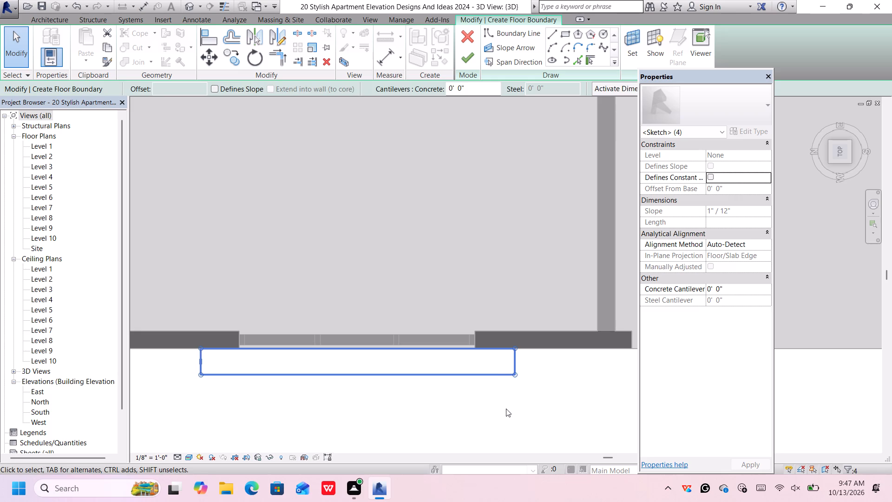
{"action": "key", "text": "Right"}
{"action": "key", "text": "Left"}
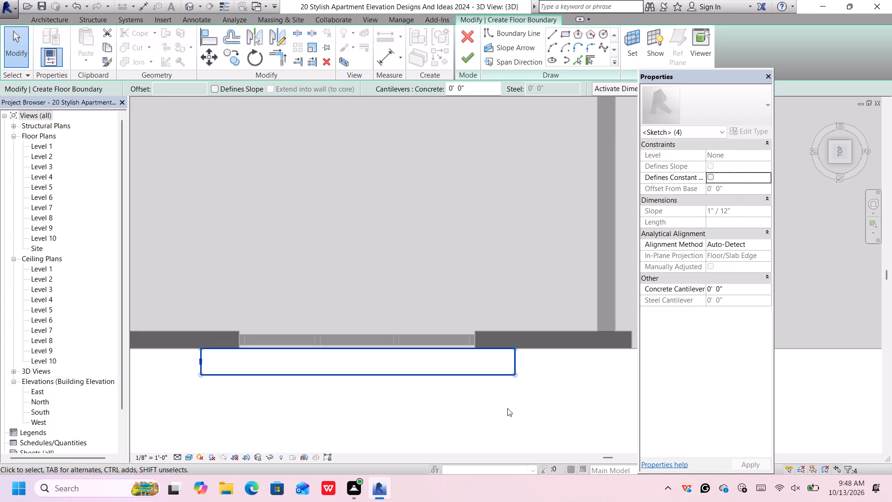
Set the length of the rectangular floor boundary to 10' by adjusting its short edge nearest the balcony recess.
{"action": "scroll", "coordinate": [507, 408], "scroll_direction": "down", "scroll_amount": 5}
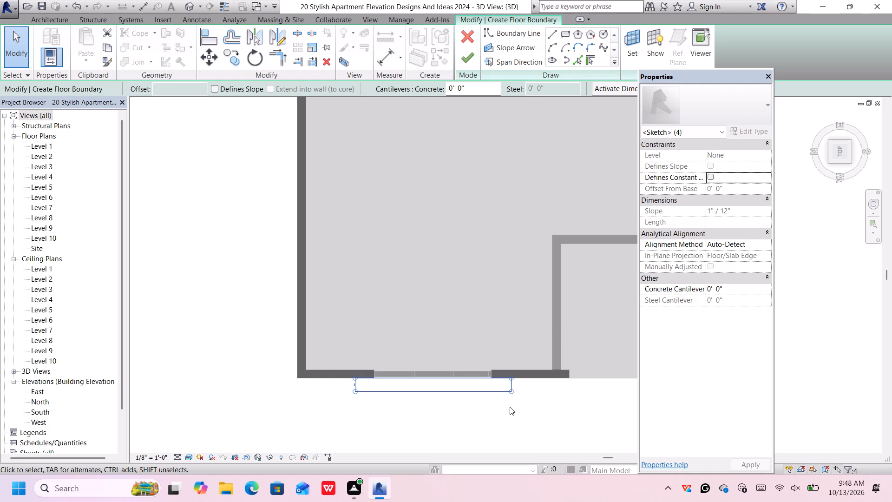
{"action": "middle_click_drag", "start_coordinate": [525, 399], "coordinate": [512, 393]}
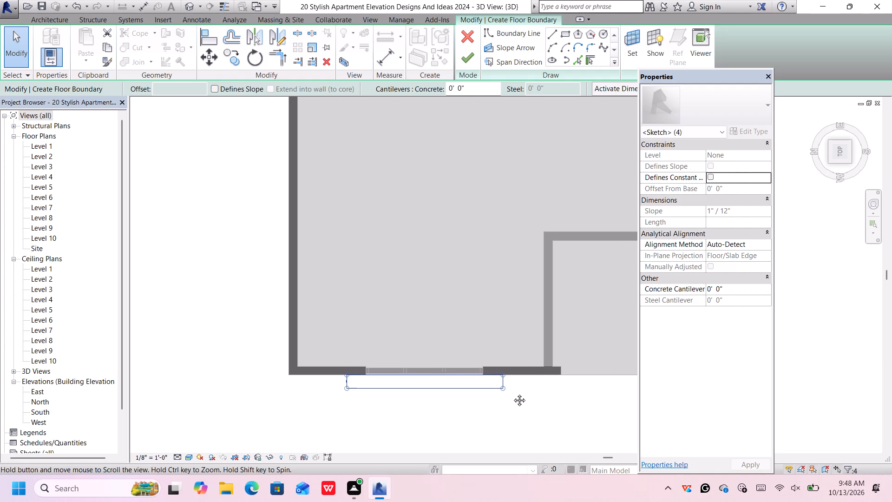
{"action": "middle_click_drag", "start_coordinate": [512, 393], "coordinate": [489, 378]}
{"action": "scroll", "coordinate": [485, 373], "scroll_direction": "down", "scroll_amount": 2}
{"action": "scroll", "coordinate": [485, 373], "scroll_direction": "up", "scroll_amount": 3}
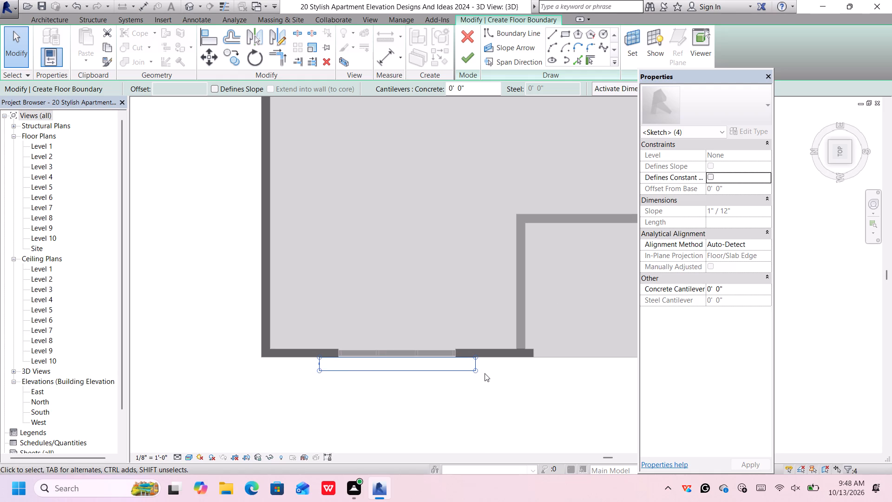
{"action": "scroll", "coordinate": [442, 358], "scroll_direction": "up", "scroll_amount": 1}
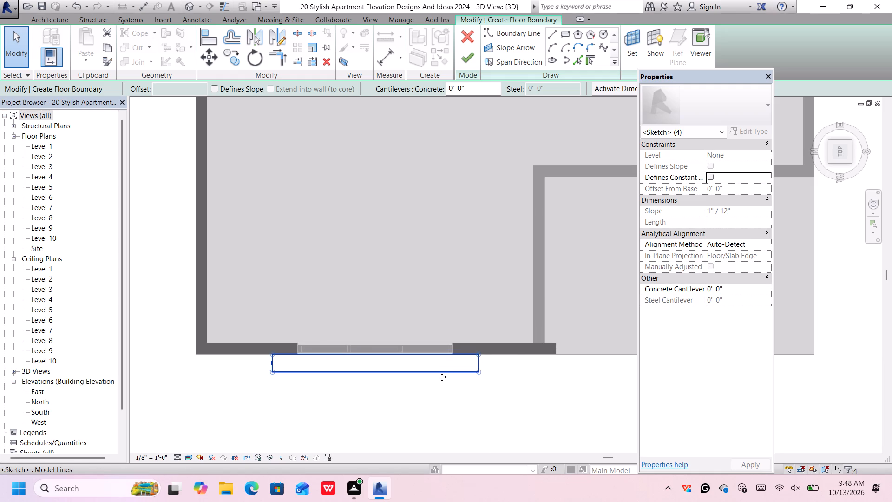
{"action": "left_click", "coordinate": [441, 388]}
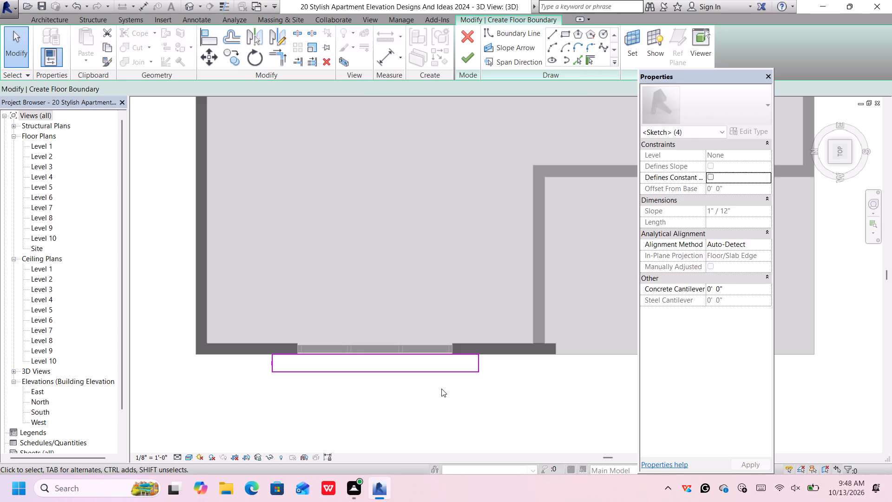
{"action": "left_click", "coordinate": [477, 363]}
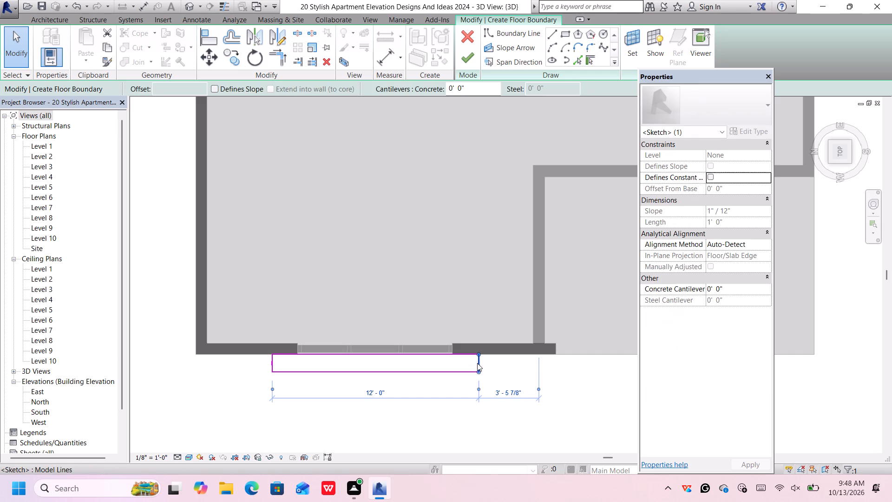
{"action": "left_click", "coordinate": [367, 394]}
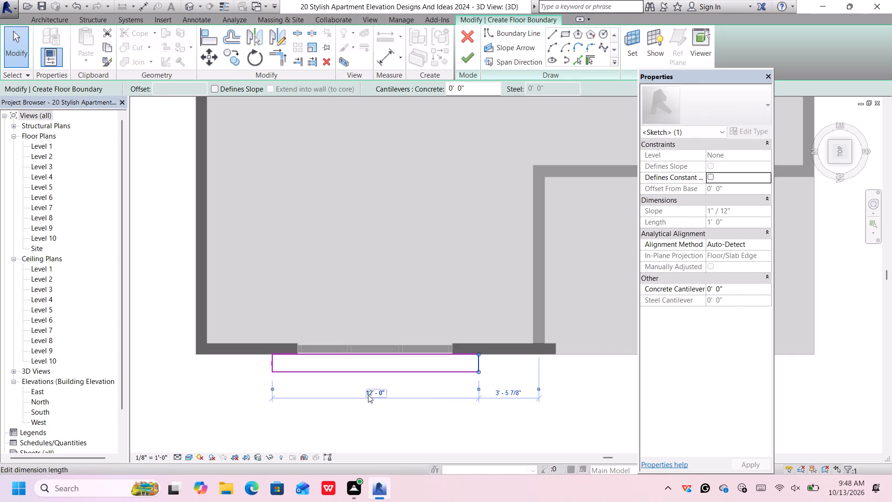
{"action": "key", "text": "1"}
{"action": "type", "text": "0'"}
{"action": "key", "text": "Return"}
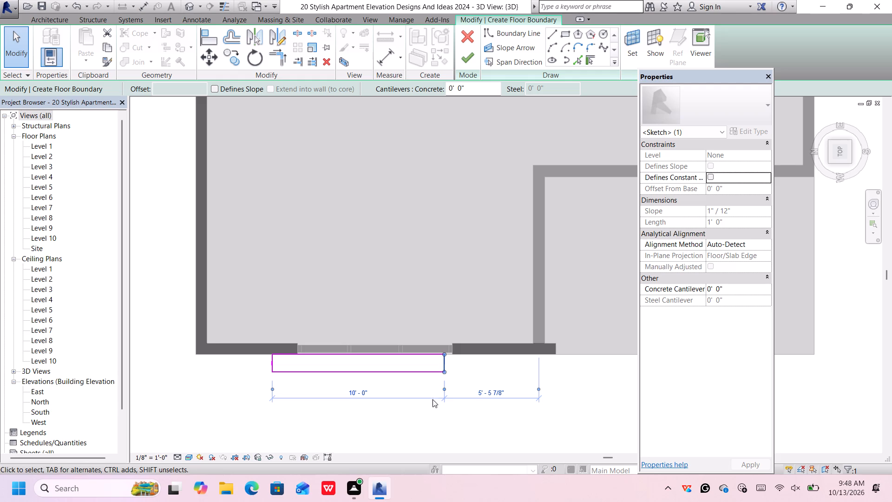
Select all four lines of the floor boundary rectangle and nudge it about 1' along the wall toward the balcony recess.
{"action": "left_click", "coordinate": [414, 373], "text": "ctrl"}
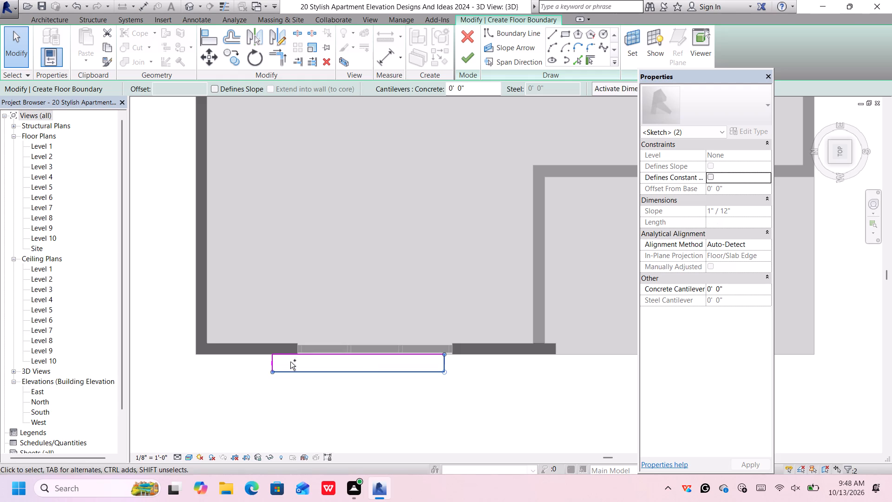
{"action": "left_click", "coordinate": [273, 363], "text": "ctrl"}
{"action": "left_click", "coordinate": [323, 355], "text": "ctrl"}
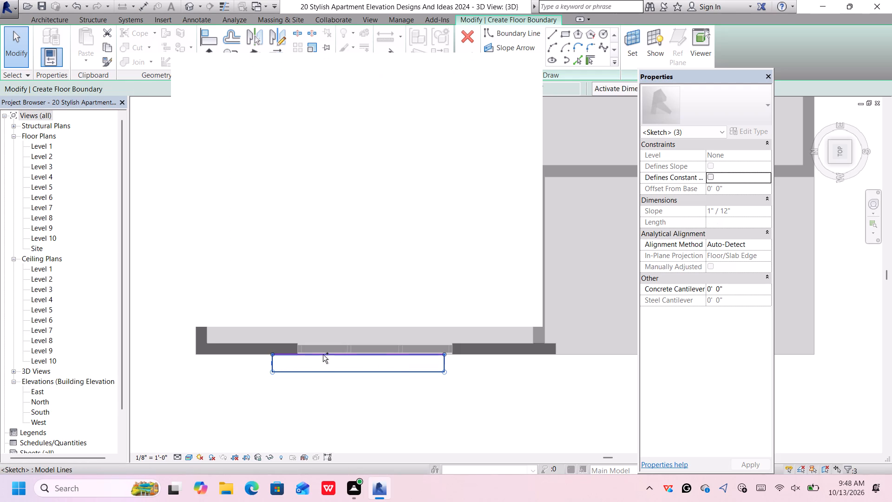
{"action": "left_click", "coordinate": [518, 62]}
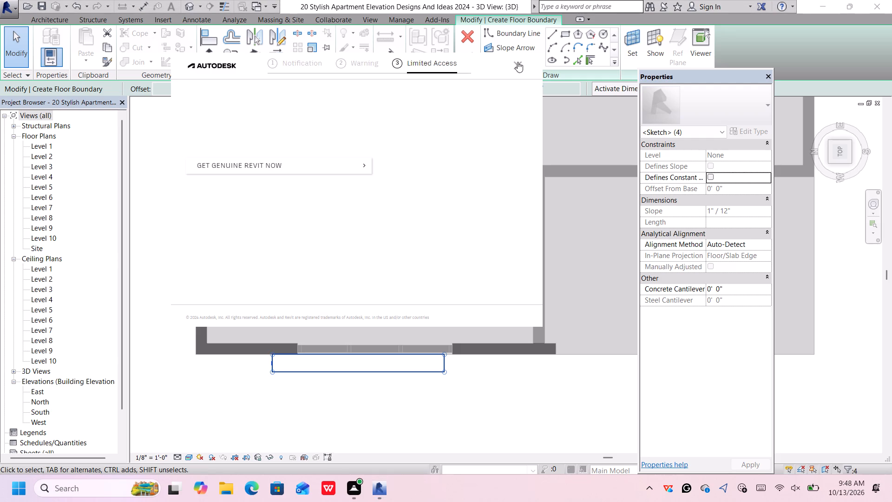
{"action": "key", "text": "Right"}
{"action": "key", "text": "Right"}
{"action": "key", "text": "Right"}
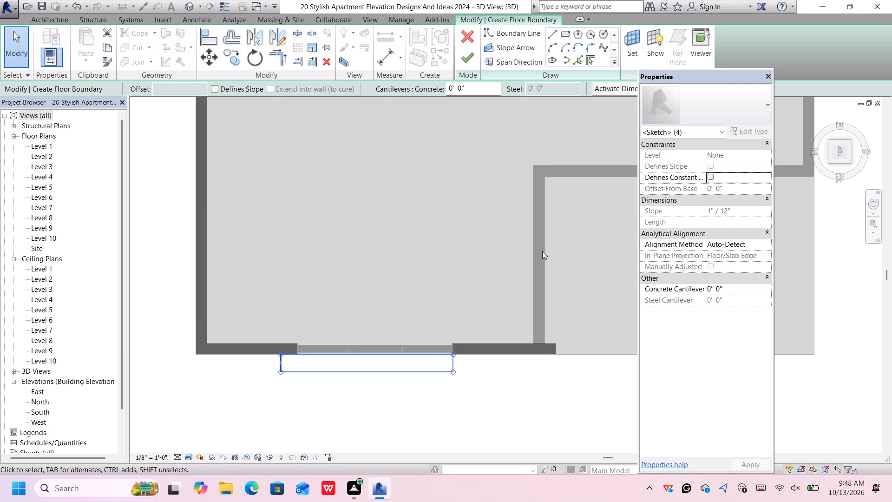
{"action": "key", "text": "Right"}
{"action": "key", "text": "Right"}
{"action": "key", "text": "Right"}
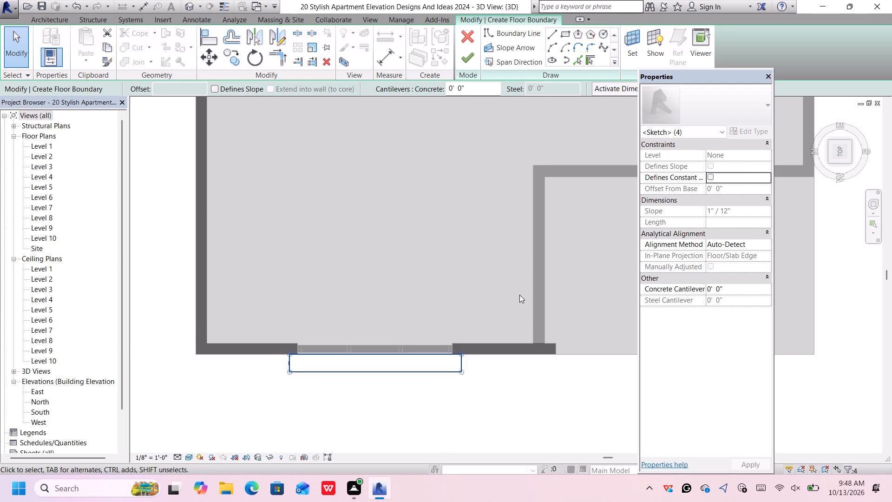
Set the length of the window floor boundary rectangle to 11' by adjusting its short edge nearest the balcony recess.
{"action": "left_click", "coordinate": [459, 363]}
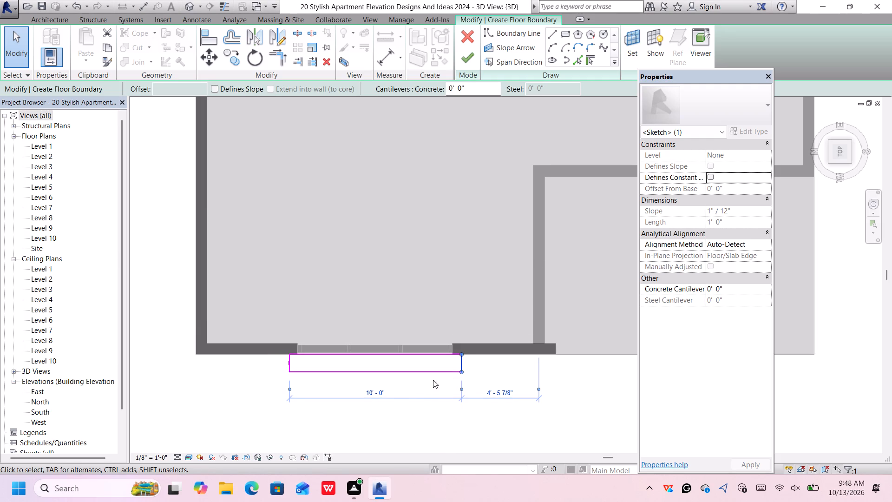
{"action": "left_click", "coordinate": [382, 394]}
{"action": "key", "text": "BackSpace"}
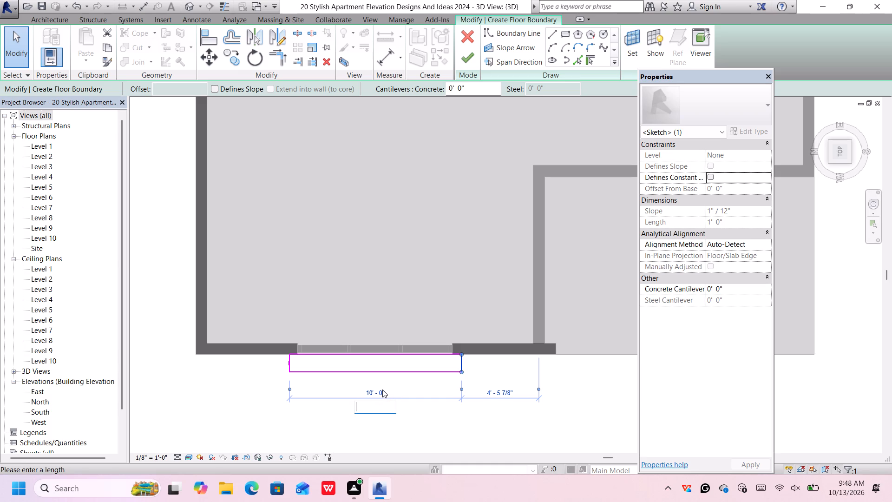
{"action": "type", "text": "12"}
{"action": "key", "text": "BackSpace"}
{"action": "key", "text": "BackSpace"}
{"action": "key", "text": "1"}
{"action": "type", "text": "1'"}
{"action": "key", "text": "Return"}
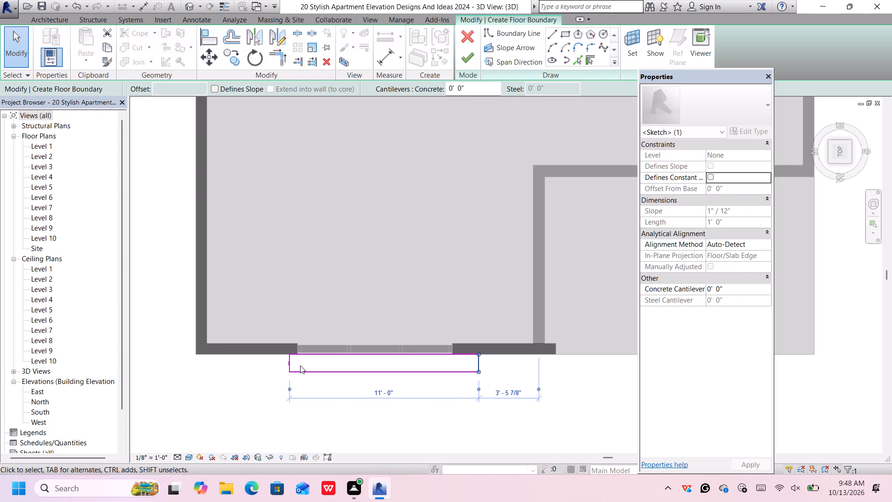
Select all four lines of the window rectangle and nudge it slightly back from the balcony recess, centring it on the windows.
{"action": "left_click", "coordinate": [311, 370], "text": "ctrl"}
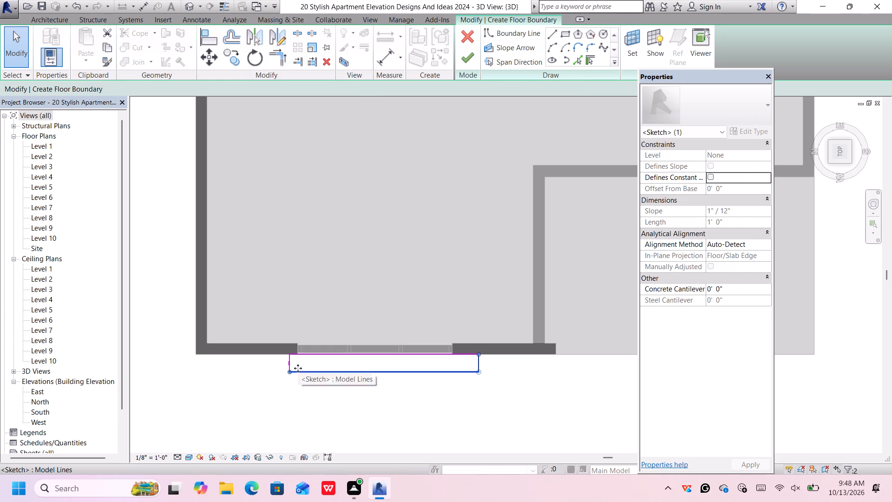
{"action": "left_click", "coordinate": [290, 365], "text": "ctrl"}
{"action": "left_click", "coordinate": [311, 357], "text": "ctrl"}
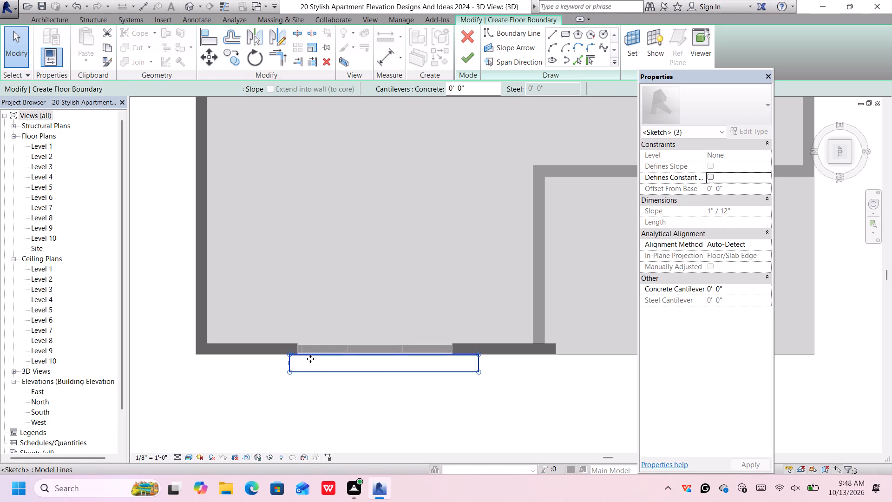
{"action": "key", "text": "Left"}
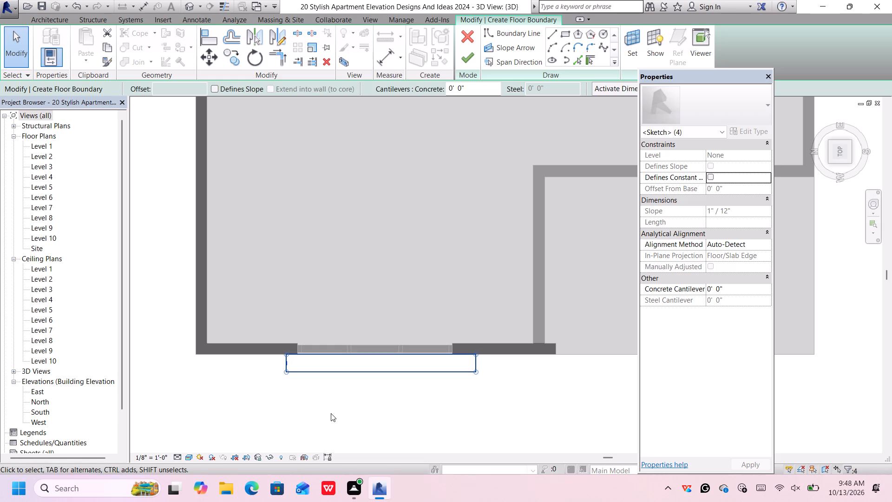
{"action": "key", "text": "Left"}
{"action": "key", "text": "Left"}
{"action": "scroll", "coordinate": [373, 374], "scroll_direction": "up", "scroll_amount": 2}
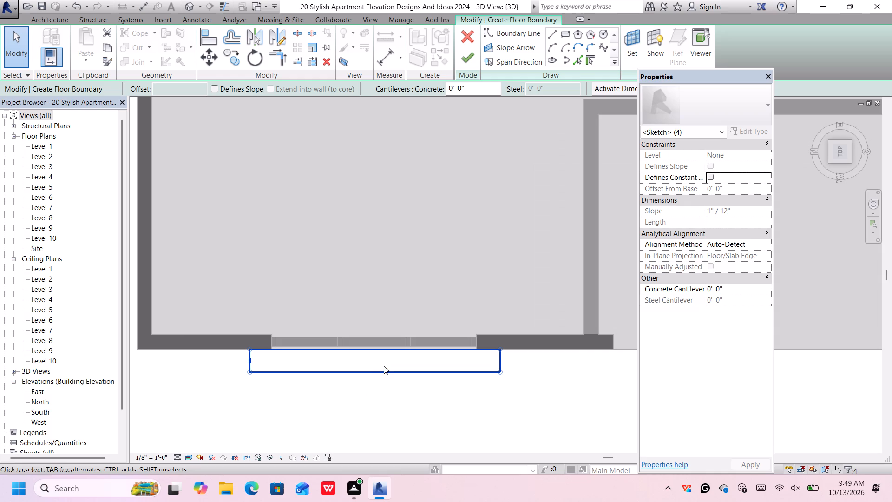
{"action": "scroll", "coordinate": [394, 360], "scroll_direction": "up", "scroll_amount": 1}
{"action": "left_click", "coordinate": [401, 413]}
Sketch a second rectangular floor boundary, about 15' by 1', along the balcony's front edge from the front wall's end to the building corner.
{"action": "scroll", "coordinate": [409, 407], "scroll_direction": "down", "scroll_amount": 5}
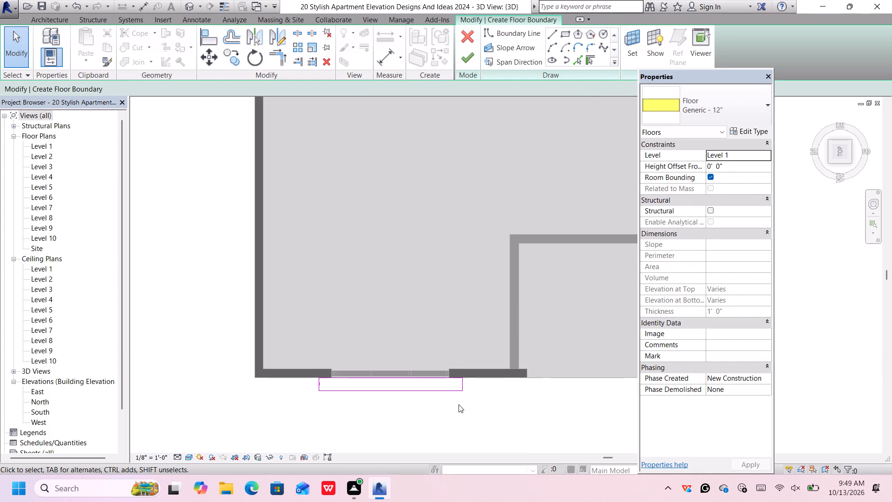
{"action": "scroll", "coordinate": [461, 404], "scroll_direction": "down", "scroll_amount": 1}
{"action": "middle_click_drag", "start_coordinate": [482, 401], "coordinate": [343, 387]}
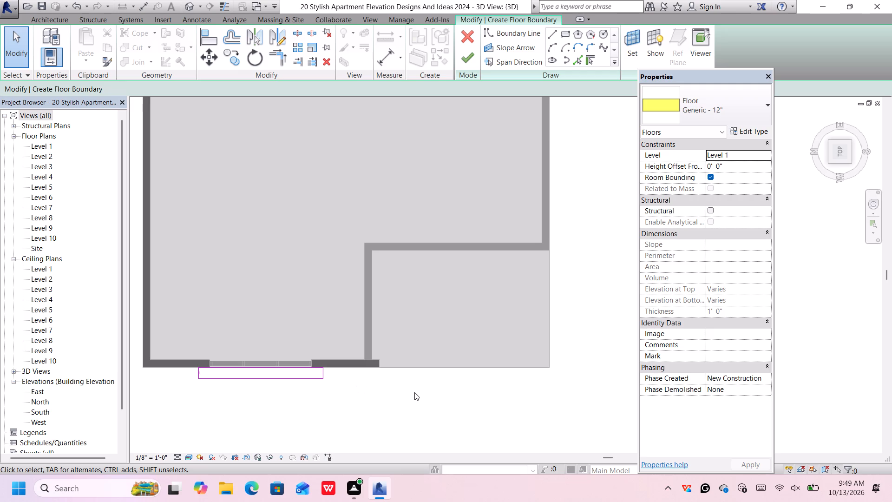
{"action": "left_click", "coordinate": [565, 34]}
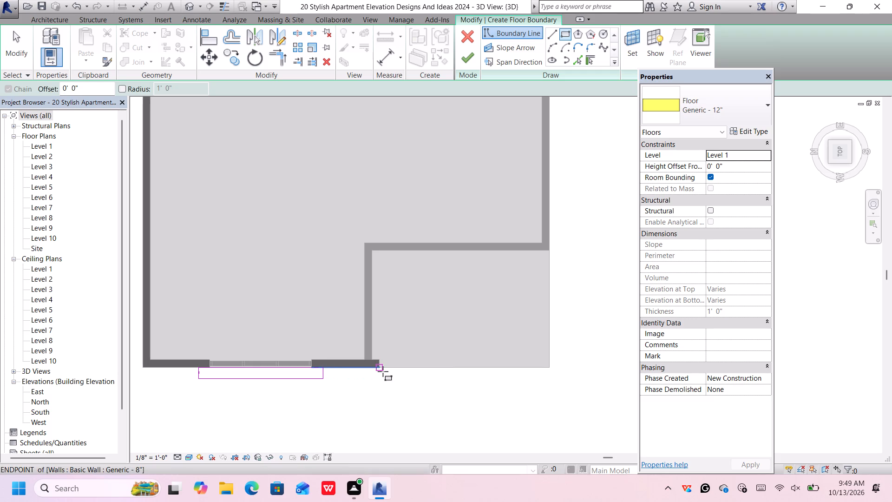
{"action": "left_click", "coordinate": [379, 368]}
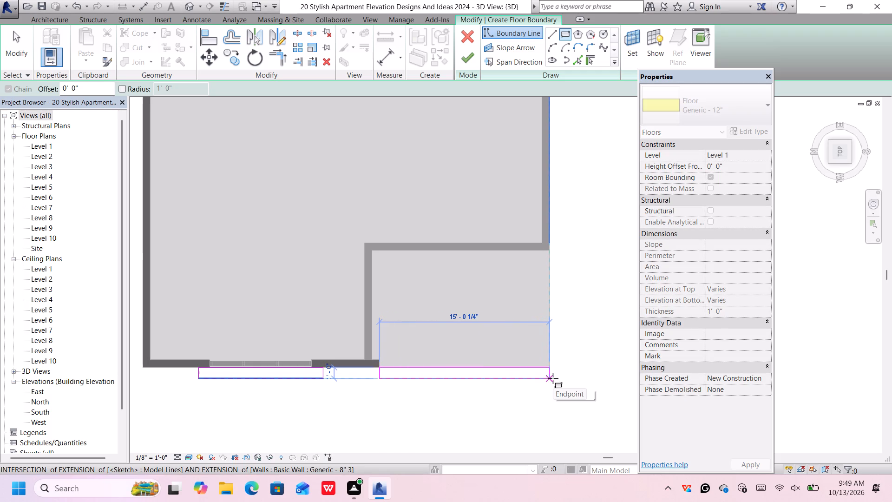
{"action": "left_click", "coordinate": [552, 377]}
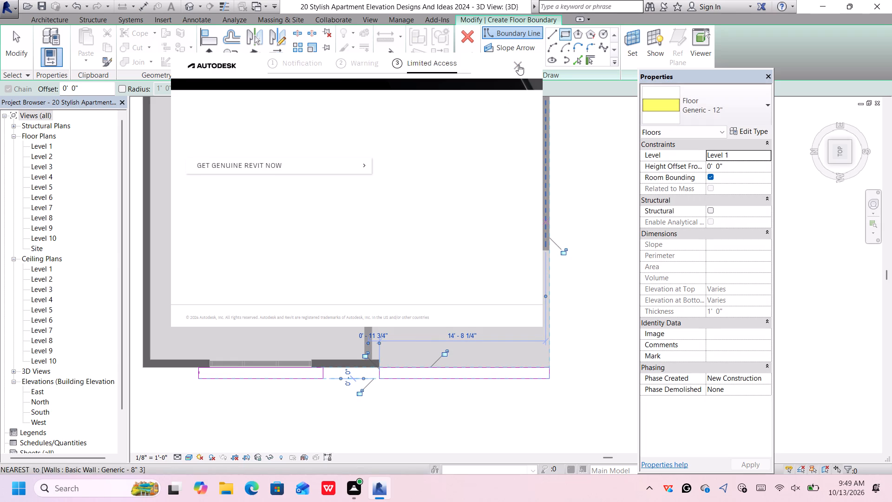
{"action": "left_click", "coordinate": [518, 65]}
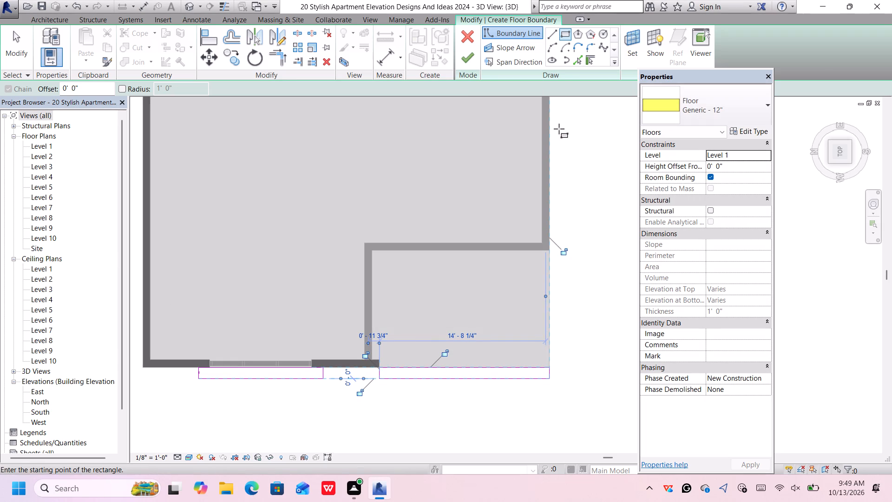
Sketch a rectangular boundary about 40' by 1'-5" outside the balcony-side wall, from the wall's step near the rear to the front strip's outer edge.
{"action": "middle_click_drag", "start_coordinate": [559, 130], "coordinate": [526, 216]}
{"action": "middle_click_drag", "start_coordinate": [514, 238], "coordinate": [507, 251]}
{"action": "middle_click_drag", "start_coordinate": [505, 253], "coordinate": [498, 268]}
{"action": "middle_click", "coordinate": [498, 268]}
{"action": "scroll", "coordinate": [505, 192], "scroll_direction": "down", "scroll_amount": 2}
{"action": "scroll", "coordinate": [505, 190], "scroll_direction": "up", "scroll_amount": 1}
{"action": "scroll", "coordinate": [506, 189], "scroll_direction": "down", "scroll_amount": 2}
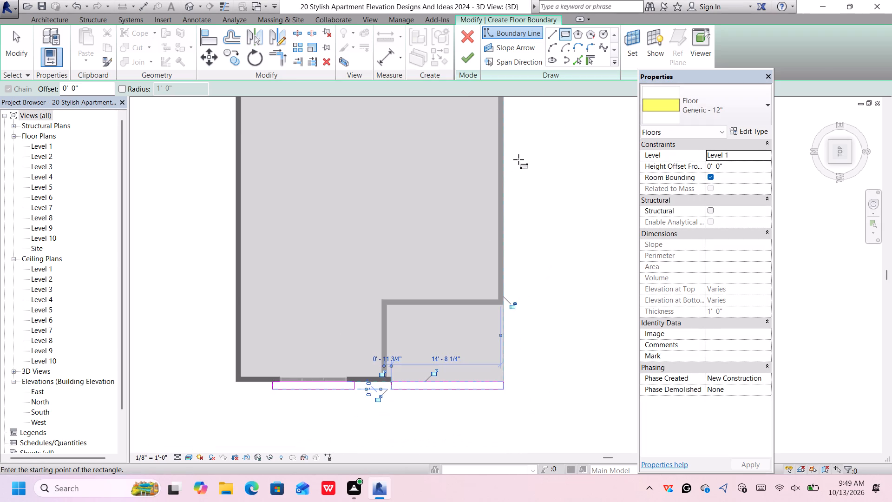
{"action": "scroll", "coordinate": [520, 154], "scroll_direction": "down", "scroll_amount": 4}
{"action": "scroll", "coordinate": [525, 151], "scroll_direction": "up", "scroll_amount": 1}
{"action": "middle_click_drag", "start_coordinate": [525, 152], "coordinate": [498, 240]}
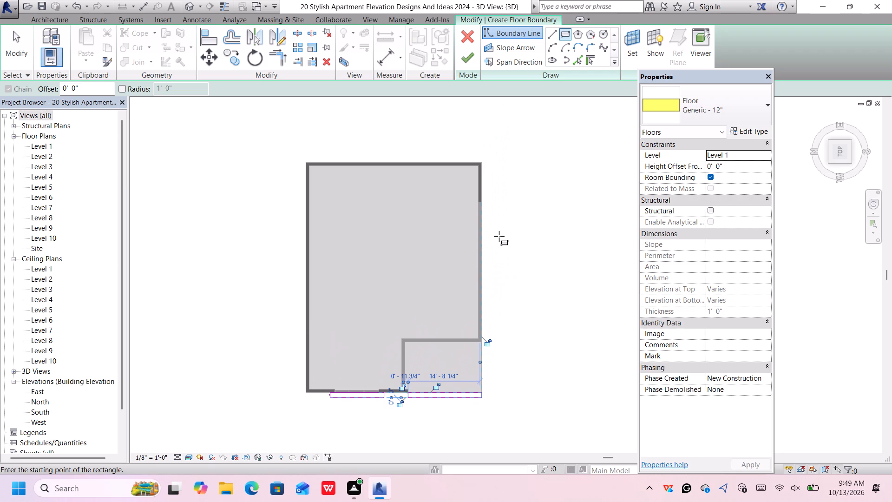
{"action": "scroll", "coordinate": [488, 199], "scroll_direction": "up", "scroll_amount": 3}
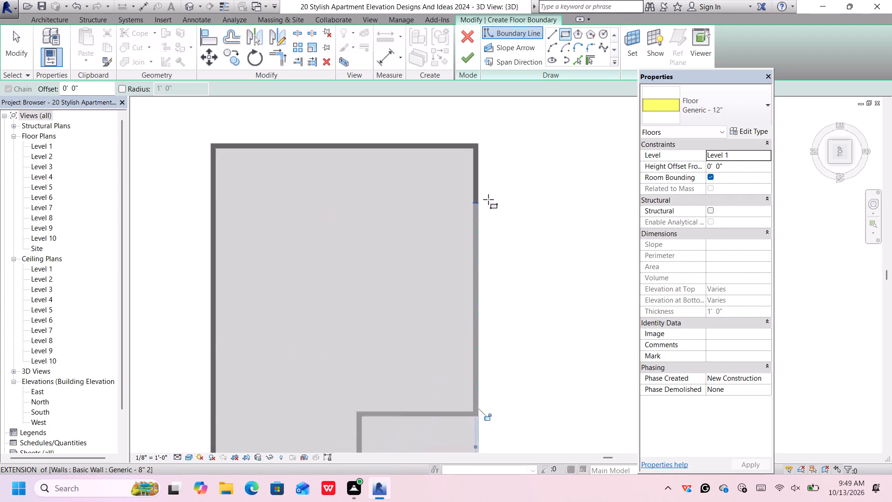
{"action": "scroll", "coordinate": [488, 199], "scroll_direction": "up", "scroll_amount": 2}
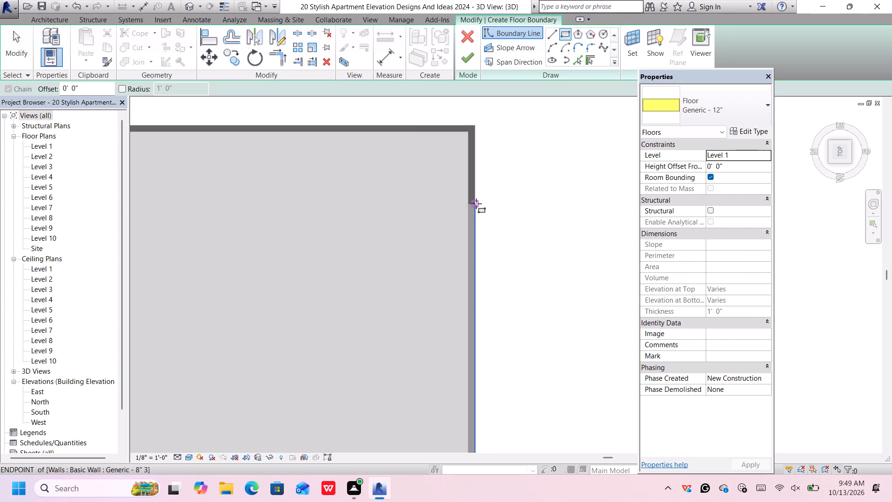
{"action": "left_click", "coordinate": [476, 204]}
{"action": "scroll", "coordinate": [488, 251], "scroll_direction": "down", "scroll_amount": 3}
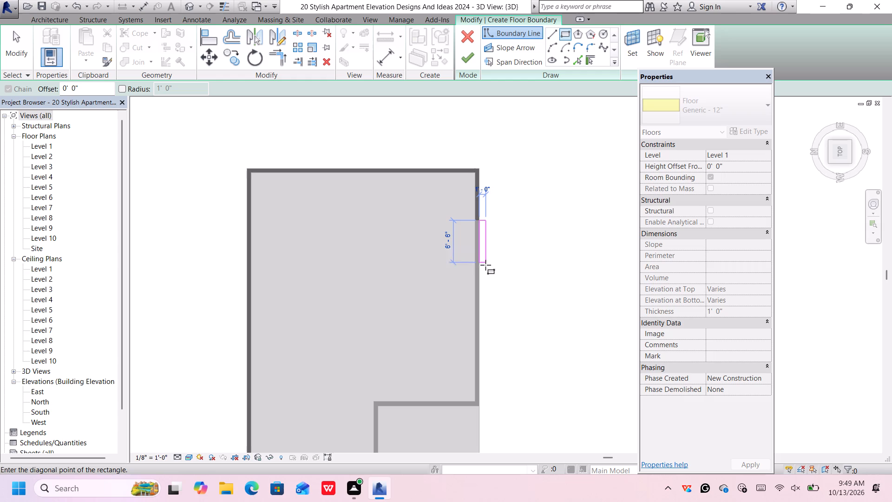
{"action": "scroll", "coordinate": [486, 280], "scroll_direction": "down", "scroll_amount": 2}
{"action": "scroll", "coordinate": [486, 280], "scroll_direction": "up", "scroll_amount": 1}
{"action": "scroll", "coordinate": [486, 280], "scroll_direction": "down", "scroll_amount": 2}
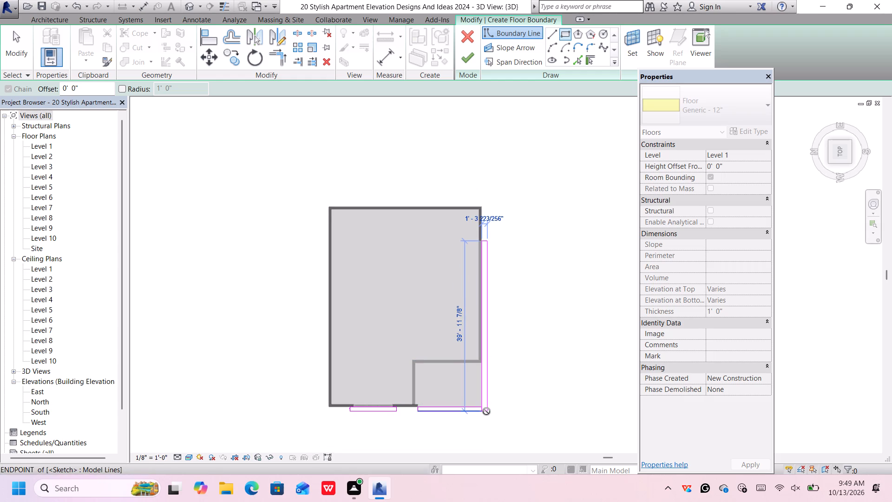
{"action": "scroll", "coordinate": [483, 410], "scroll_direction": "up", "scroll_amount": 6}
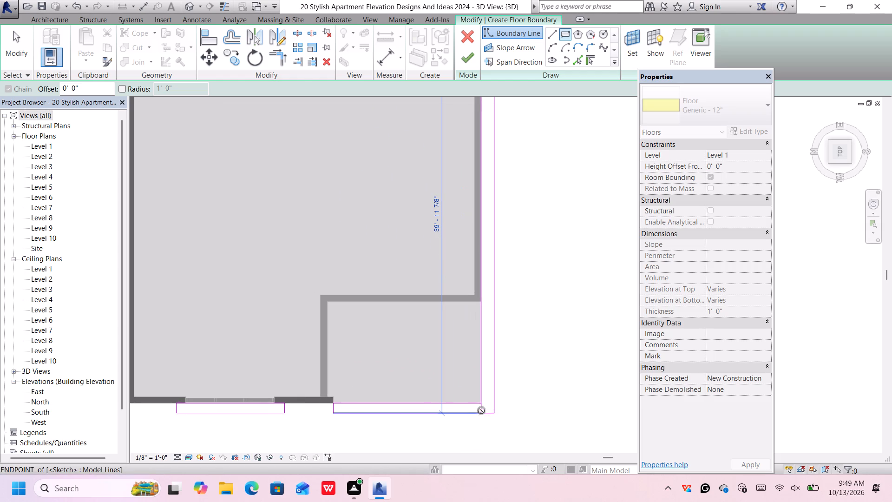
{"action": "scroll", "coordinate": [489, 412], "scroll_direction": "down", "scroll_amount": 1}
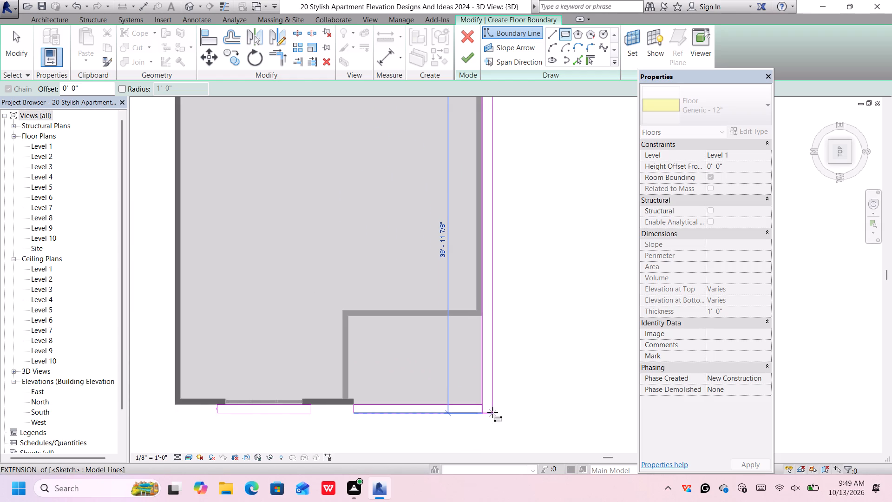
{"action": "scroll", "coordinate": [492, 412], "scroll_direction": "down", "scroll_amount": 2}
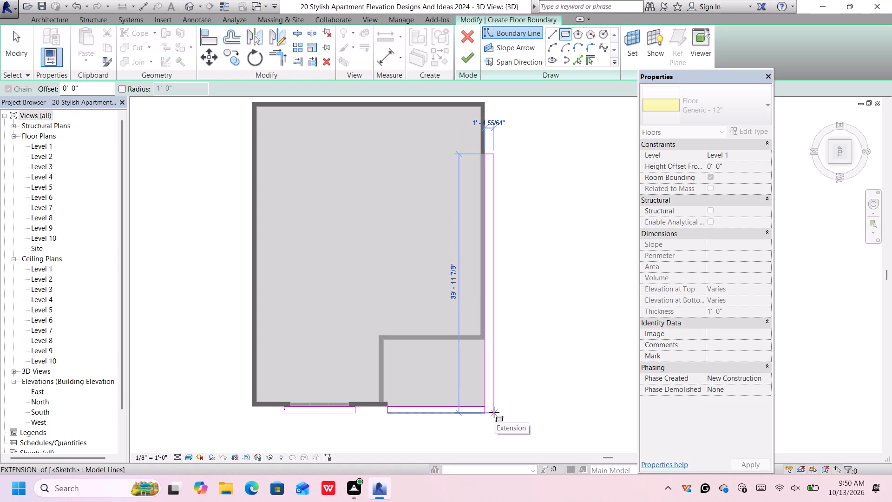
{"action": "left_click", "coordinate": [494, 413]}
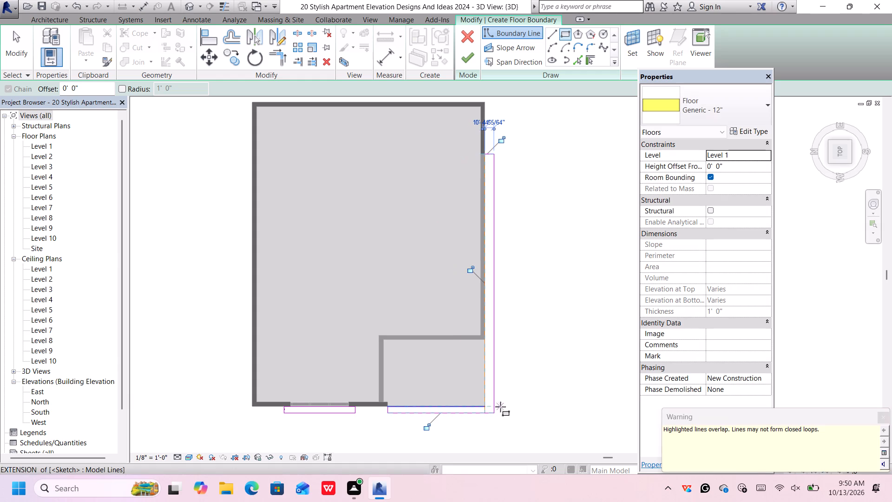
Set the width of the floor boundary strip along the balcony-side wall to 1' by adjusting its outer line.
{"action": "left_click", "coordinate": [488, 122]}
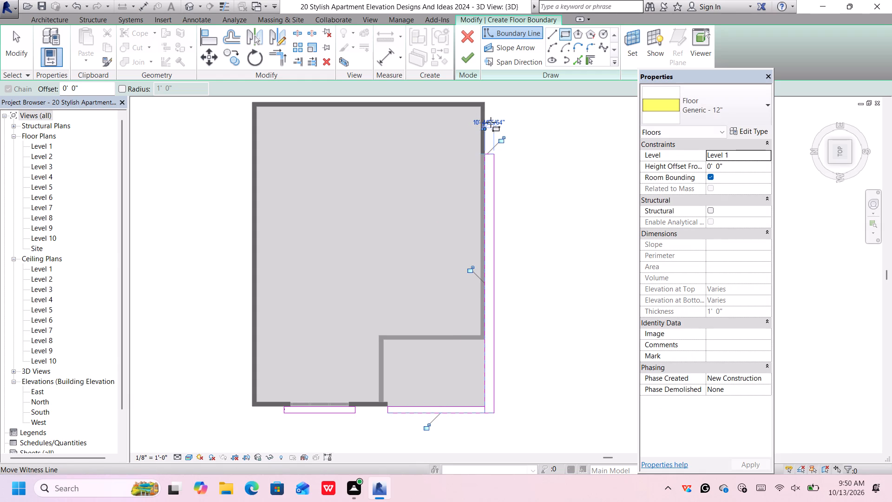
{"action": "key", "text": "Escape"}
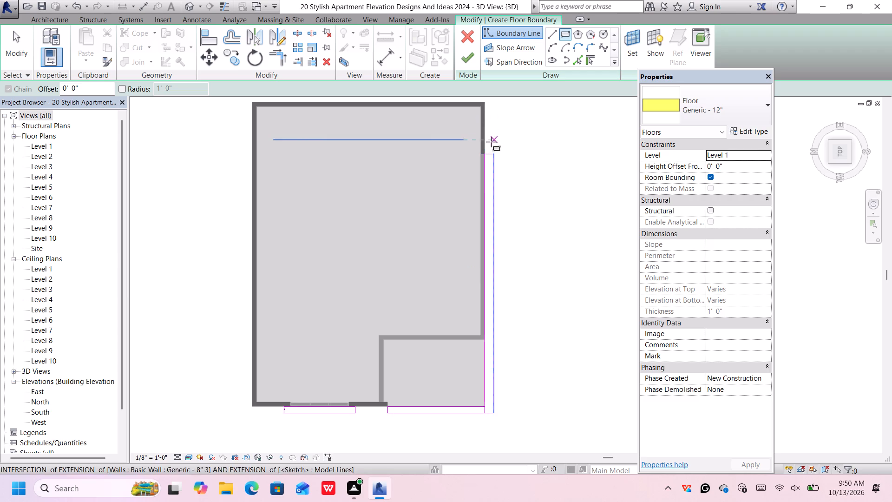
{"action": "key", "text": "Escape"}
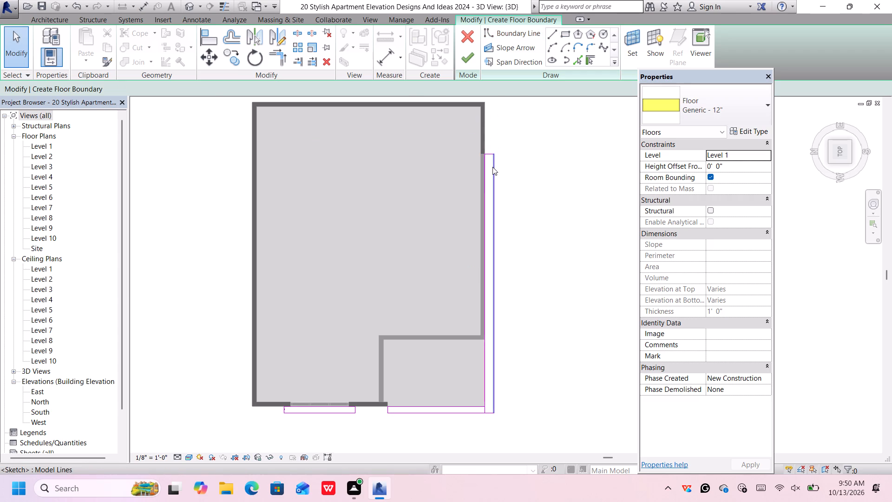
{"action": "left_click", "coordinate": [492, 167]}
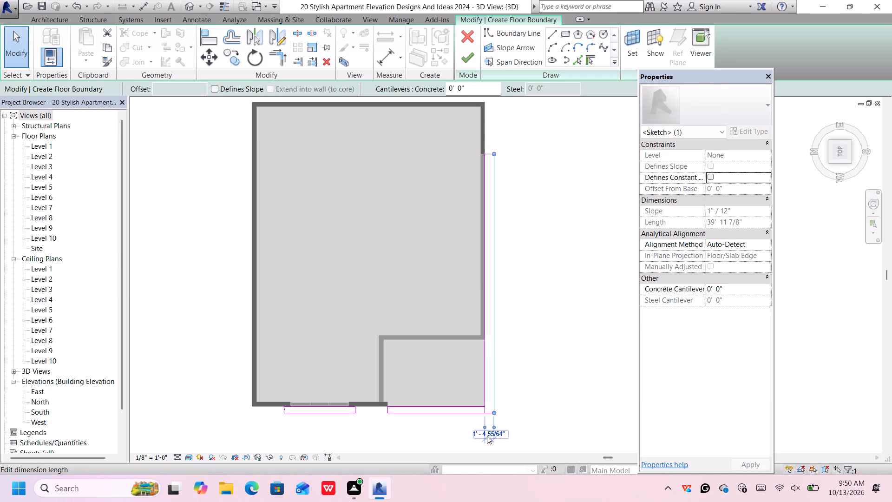
{"action": "left_click", "coordinate": [487, 436]}
{"action": "key", "text": "BackSpace"}
{"action": "type", "text": "1'"}
{"action": "key", "text": "Return"}
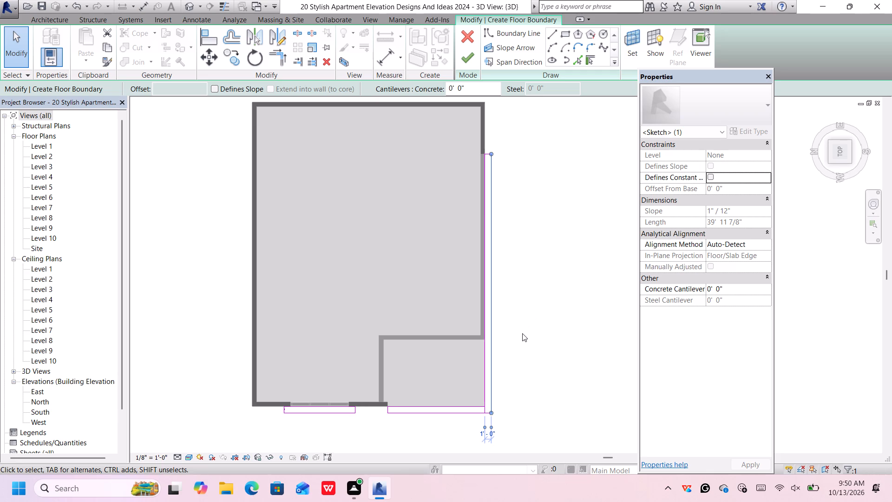
{"action": "scroll", "coordinate": [492, 160], "scroll_direction": "up", "scroll_amount": 9}
{"action": "scroll", "coordinate": [492, 153], "scroll_direction": "down", "scroll_amount": 2}
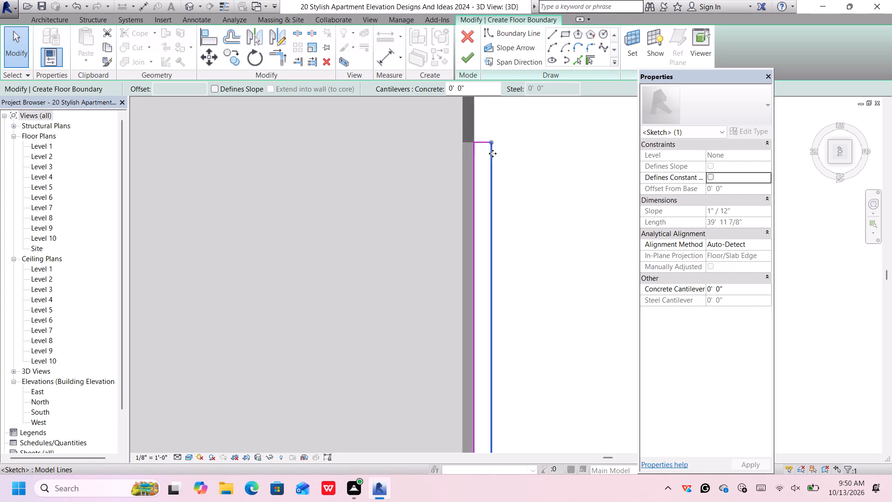
{"action": "scroll", "coordinate": [492, 153], "scroll_direction": "down", "scroll_amount": 9}
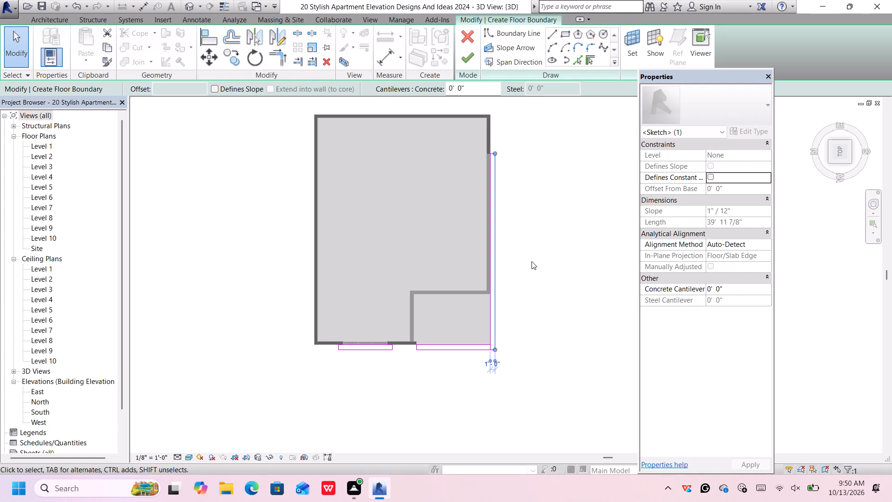
{"action": "left_click", "coordinate": [526, 244]}
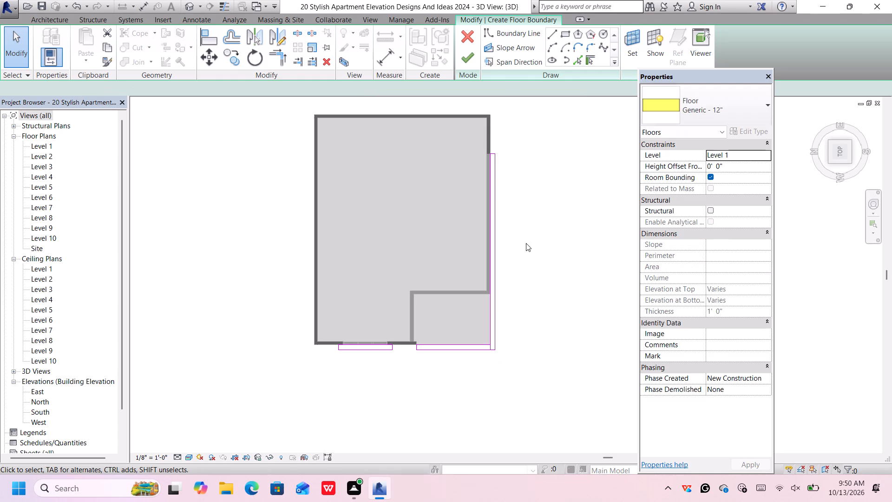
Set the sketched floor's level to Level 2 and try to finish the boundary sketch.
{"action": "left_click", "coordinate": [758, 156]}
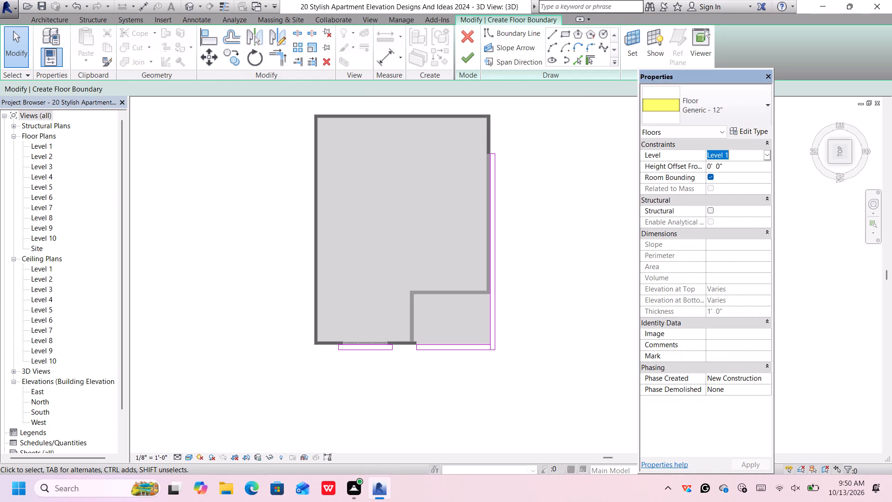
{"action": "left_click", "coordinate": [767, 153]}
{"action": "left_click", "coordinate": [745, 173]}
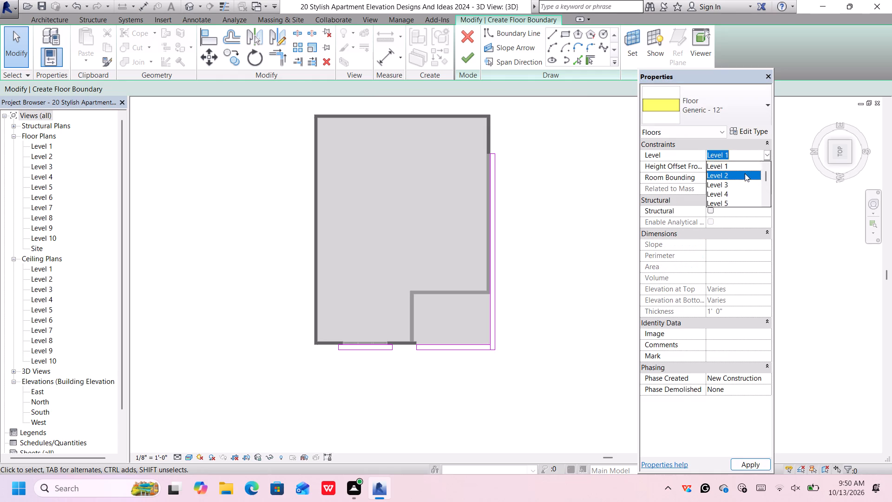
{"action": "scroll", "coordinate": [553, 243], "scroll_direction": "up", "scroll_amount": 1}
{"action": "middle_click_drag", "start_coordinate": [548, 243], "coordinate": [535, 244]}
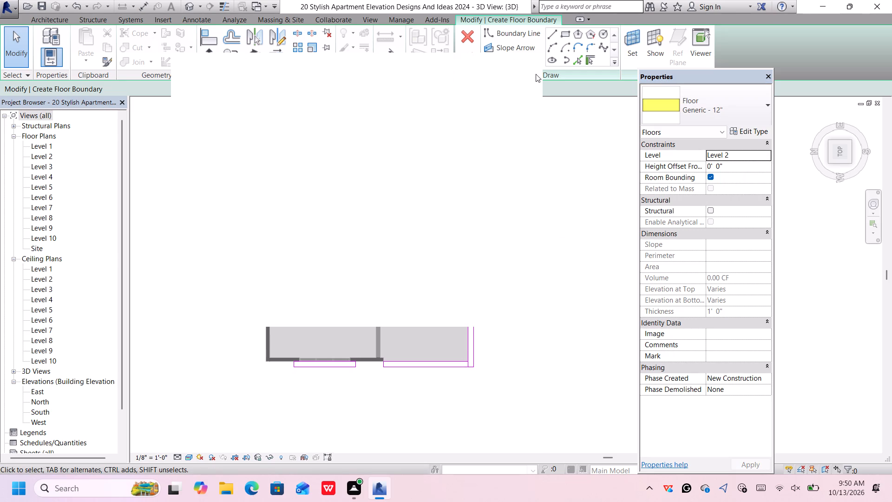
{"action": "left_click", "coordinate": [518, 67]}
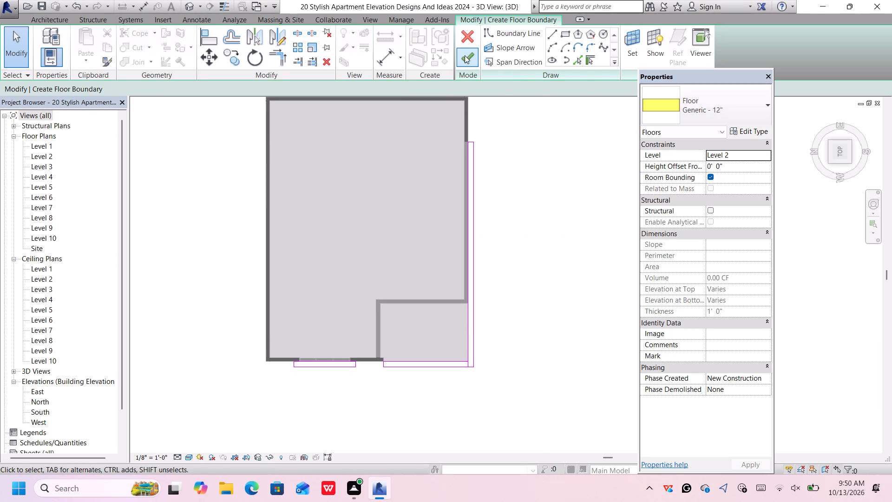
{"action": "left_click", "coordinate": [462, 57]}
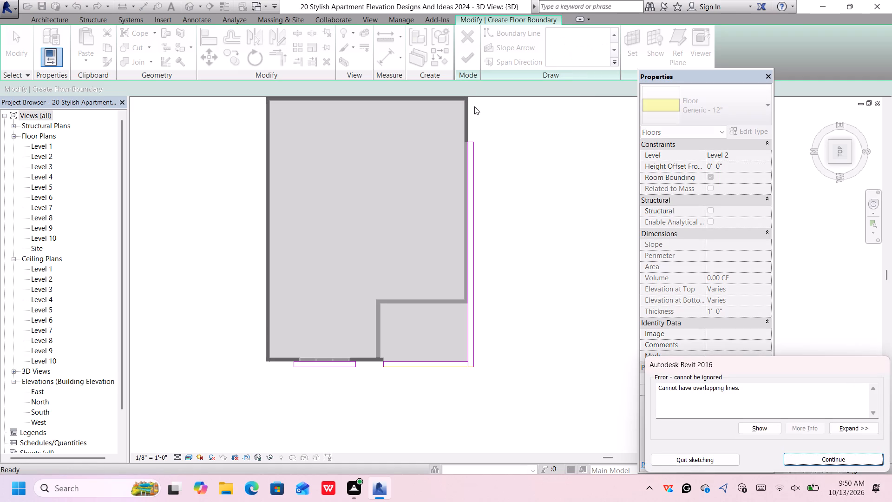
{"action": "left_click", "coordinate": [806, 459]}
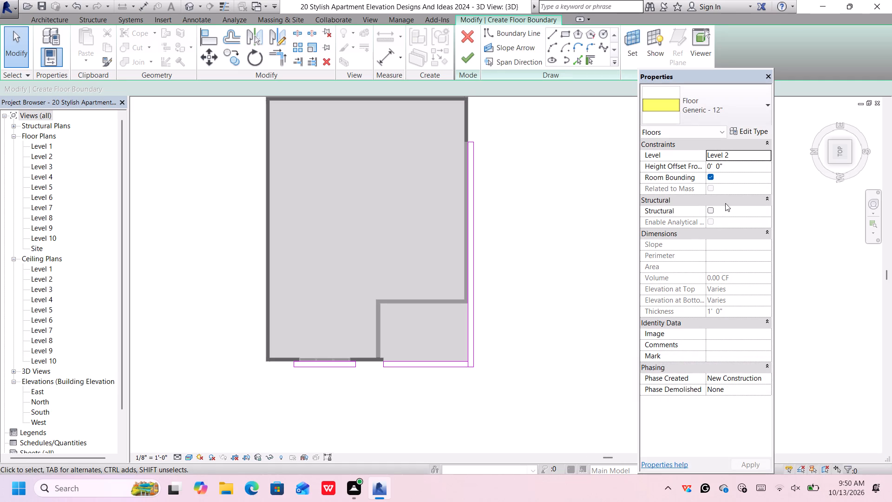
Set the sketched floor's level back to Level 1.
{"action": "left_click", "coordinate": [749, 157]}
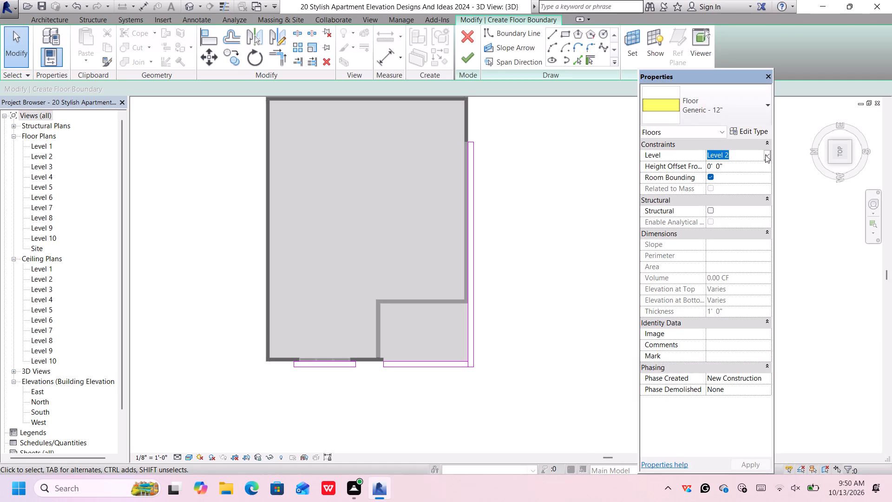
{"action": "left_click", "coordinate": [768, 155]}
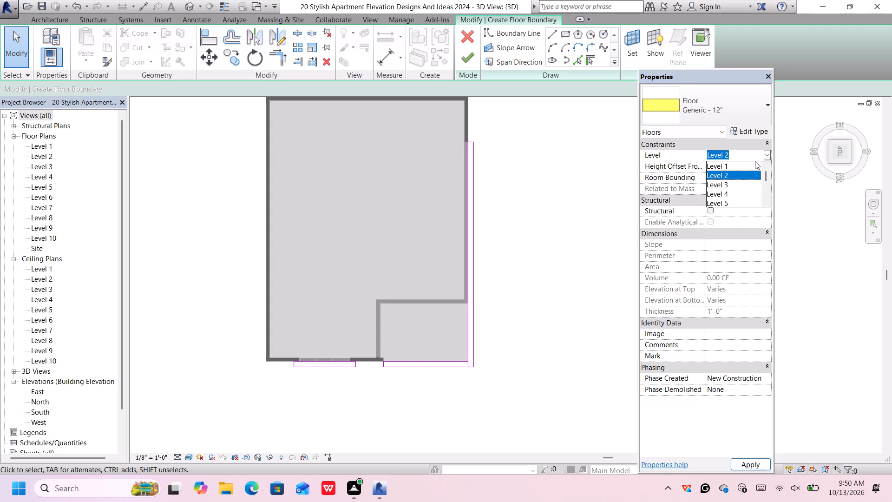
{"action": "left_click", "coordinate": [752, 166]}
Join the front and side strips into one L-shaped boundary by shortening the inner side line to the balcony corner and deleting the dividing line.
{"action": "scroll", "coordinate": [455, 375], "scroll_direction": "up", "scroll_amount": 4}
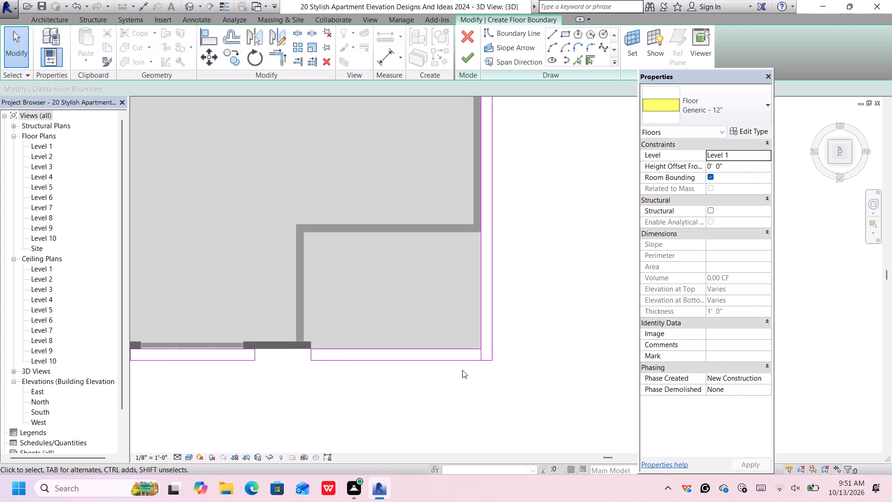
{"action": "scroll", "coordinate": [462, 370], "scroll_direction": "up", "scroll_amount": 11}
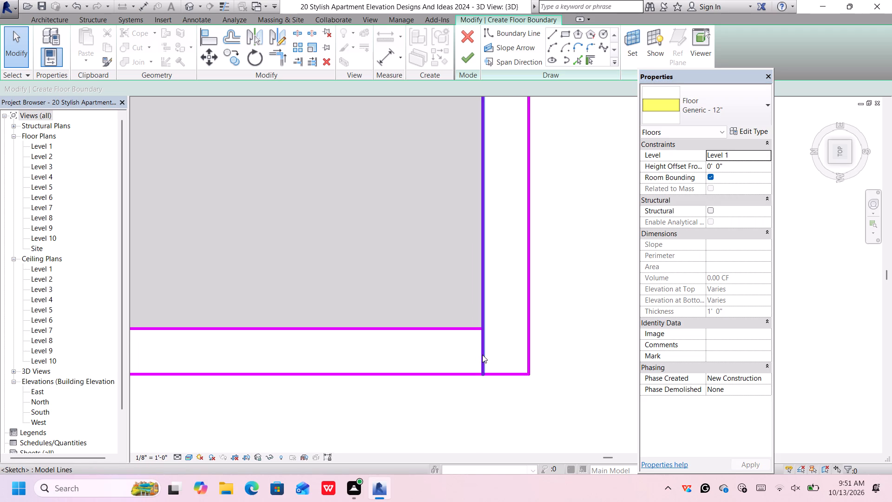
{"action": "scroll", "coordinate": [482, 355], "scroll_direction": "down", "scroll_amount": 3}
{"action": "left_click", "coordinate": [482, 355]}
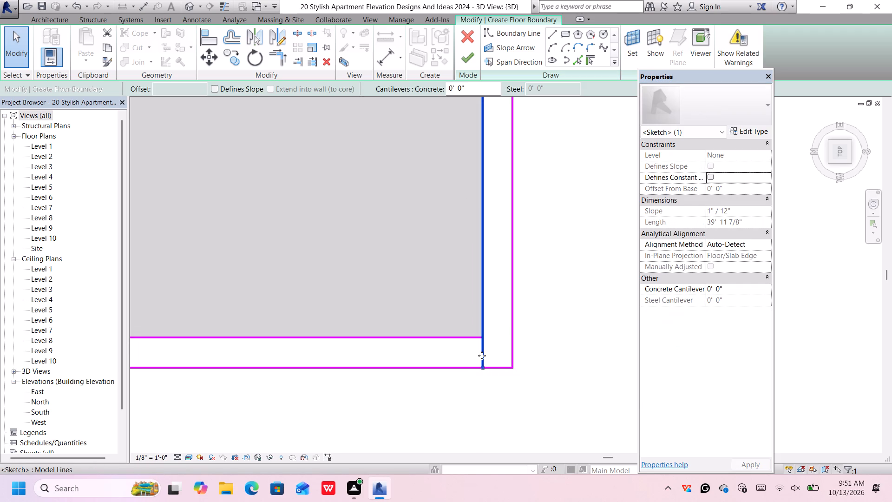
{"action": "left_click_drag", "start_coordinate": [483, 367], "coordinate": [480, 342]}
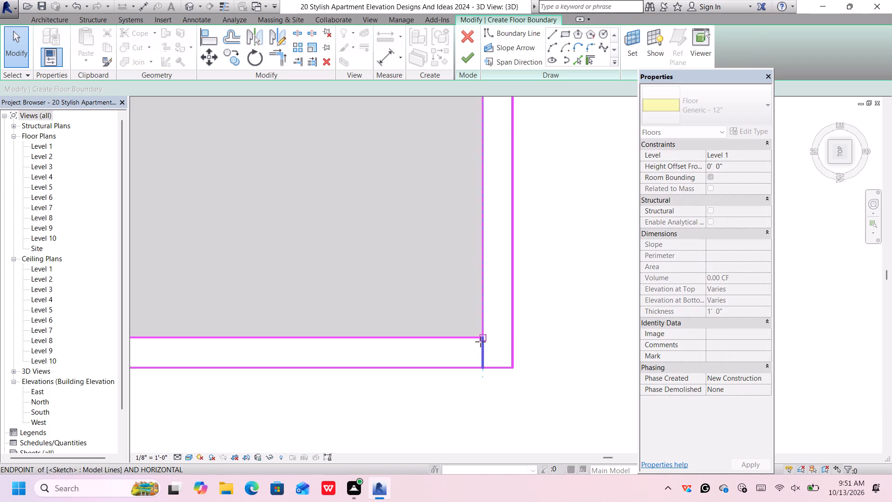
{"action": "left_click_drag", "start_coordinate": [480, 342], "coordinate": [480, 338]}
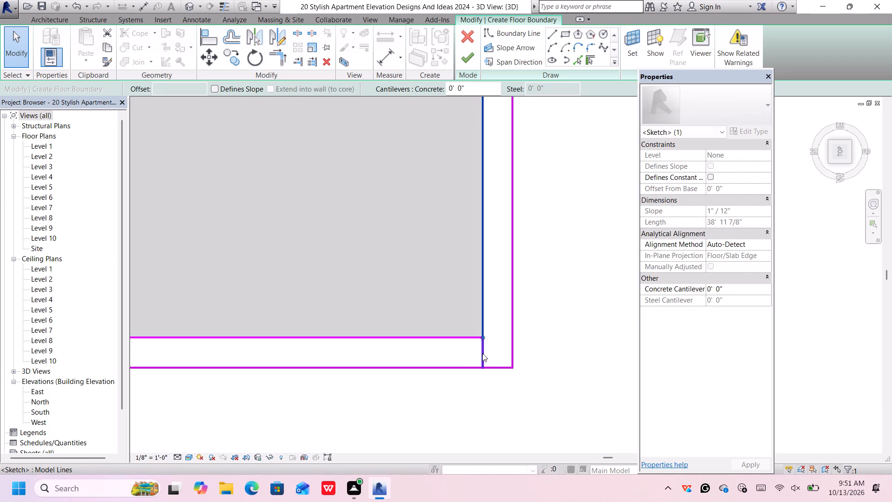
{"action": "left_click", "coordinate": [482, 353]}
{"action": "key", "text": "Delete"}
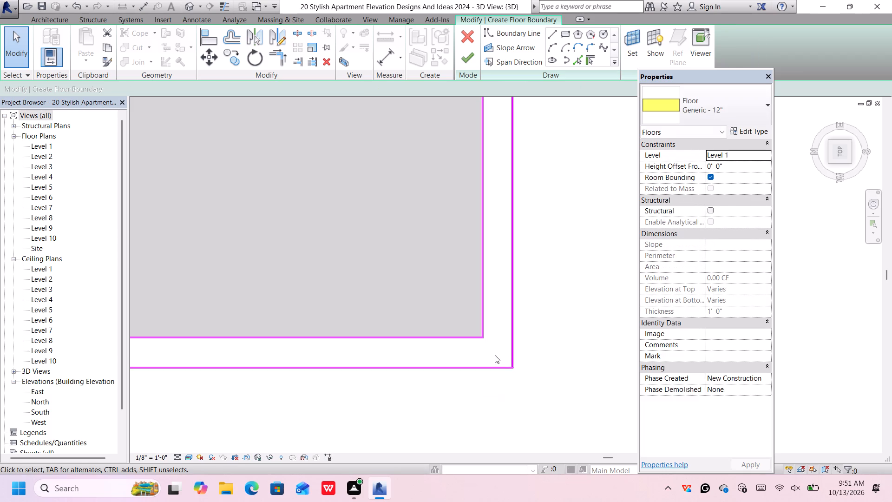
Finish the floor boundary sketch to create the Generic - 12" window strip and L-shaped balcony strip.
{"action": "scroll", "coordinate": [497, 347], "scroll_direction": "down", "scroll_amount": 10}
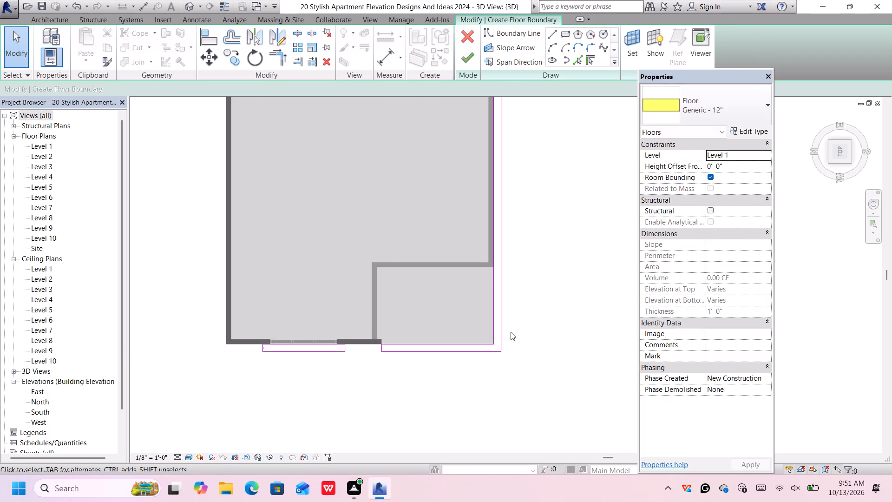
{"action": "scroll", "coordinate": [528, 306], "scroll_direction": "down", "scroll_amount": 2}
{"action": "middle_click_drag", "start_coordinate": [531, 298], "coordinate": [528, 330]}
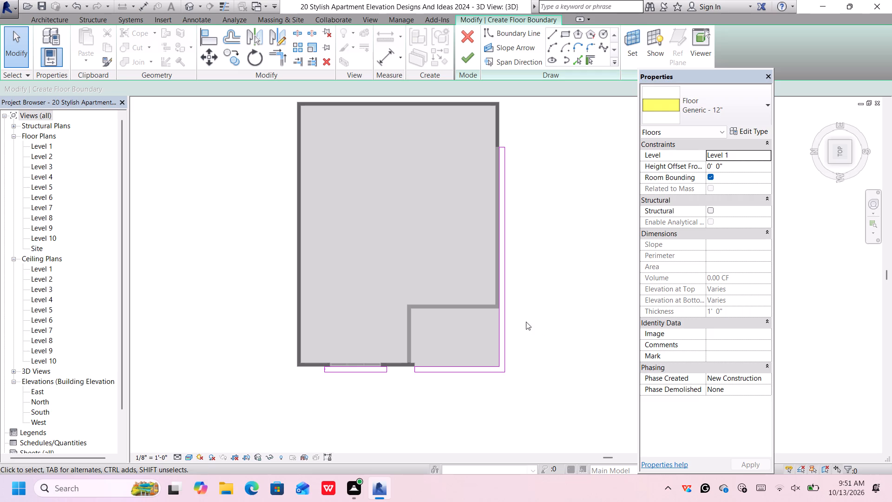
{"action": "left_click", "coordinate": [466, 60]}
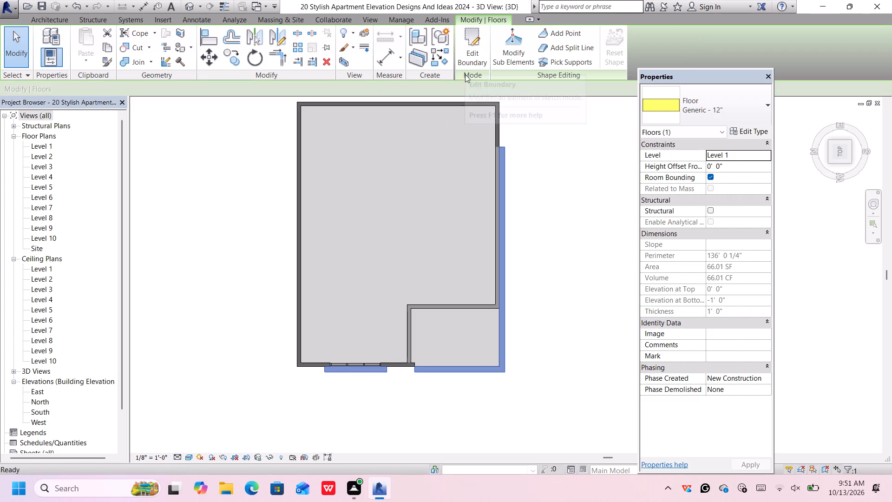
Place the new strip floor on Level 2 with a 1' height offset and clear the selection.
{"action": "left_click", "coordinate": [829, 161]}
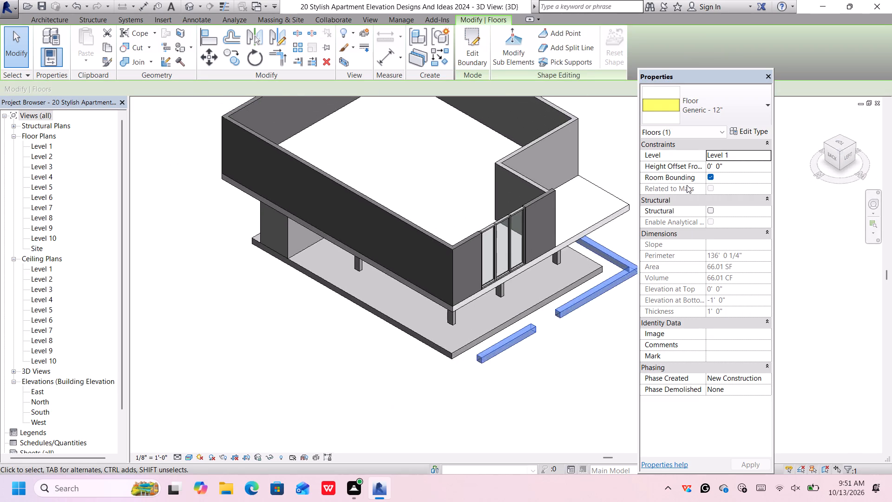
{"action": "scroll", "coordinate": [647, 181], "scroll_direction": "down", "scroll_amount": 3}
{"action": "scroll", "coordinate": [583, 195], "scroll_direction": "down", "scroll_amount": 4}
{"action": "middle_click_drag", "start_coordinate": [612, 199], "coordinate": [611, 199]}
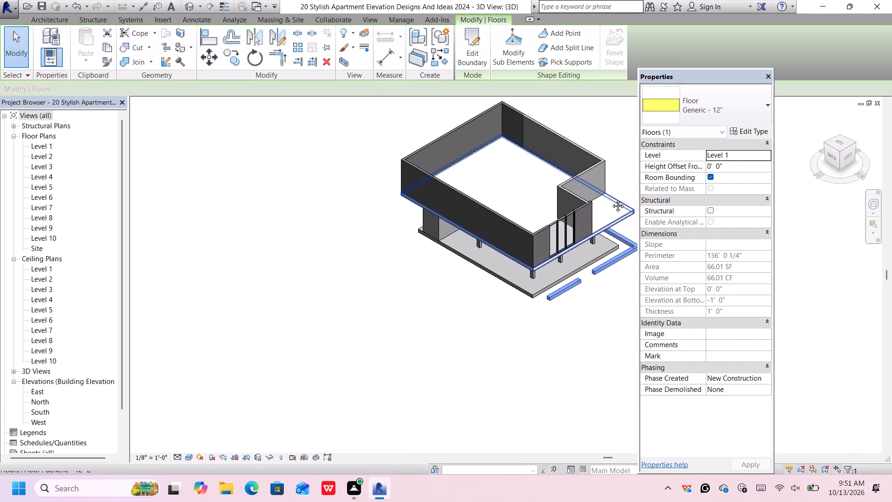
{"action": "middle_click_drag", "start_coordinate": [611, 199], "coordinate": [552, 179]}
{"action": "left_click", "coordinate": [574, 225]}
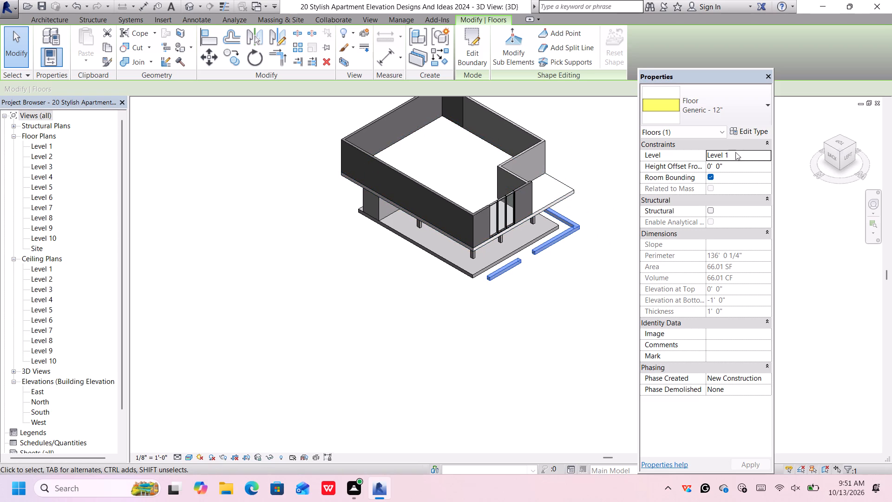
{"action": "left_click", "coordinate": [765, 152]}
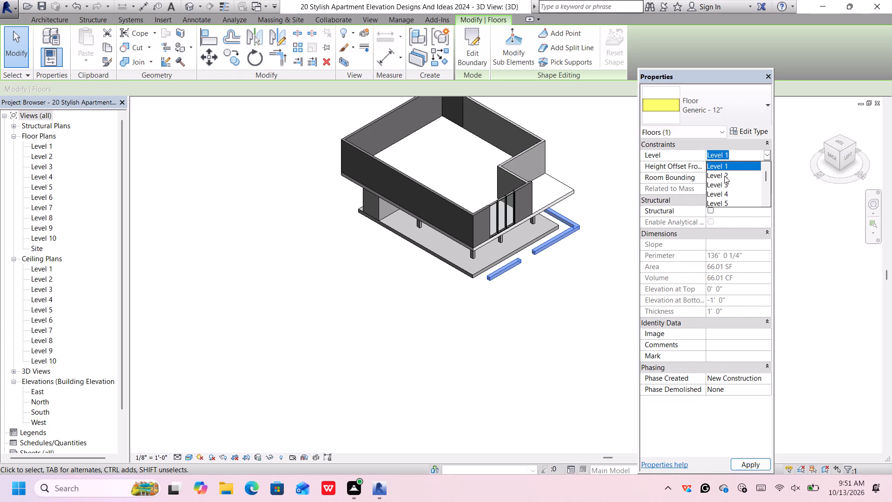
{"action": "left_click", "coordinate": [724, 176]}
{"action": "left_click", "coordinate": [731, 165]}
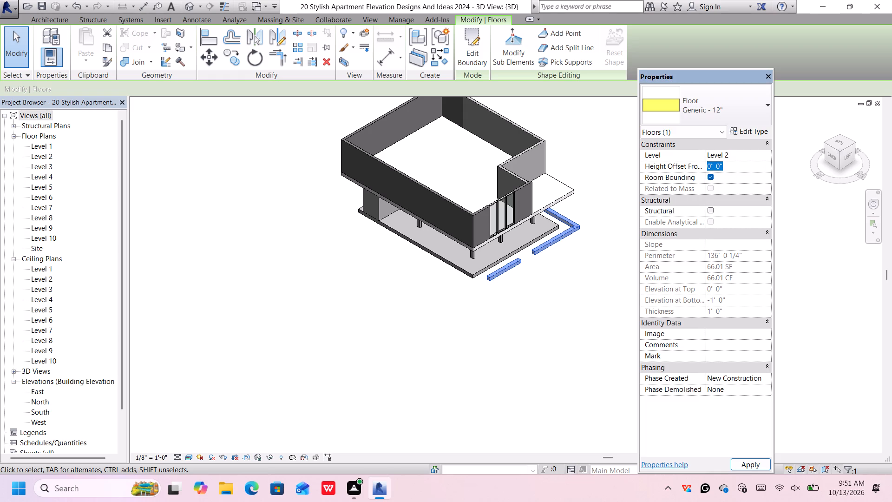
{"action": "key", "text": "BackSpace"}
{"action": "type", "text": "1'"}
{"action": "key", "text": "Return"}
{"action": "key", "text": "Return"}
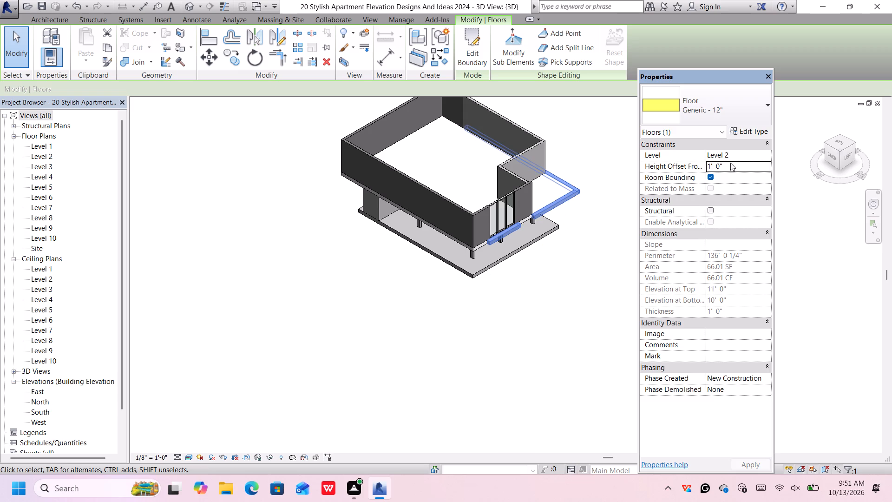
{"action": "middle_click_drag", "start_coordinate": [600, 225], "coordinate": [534, 239]}
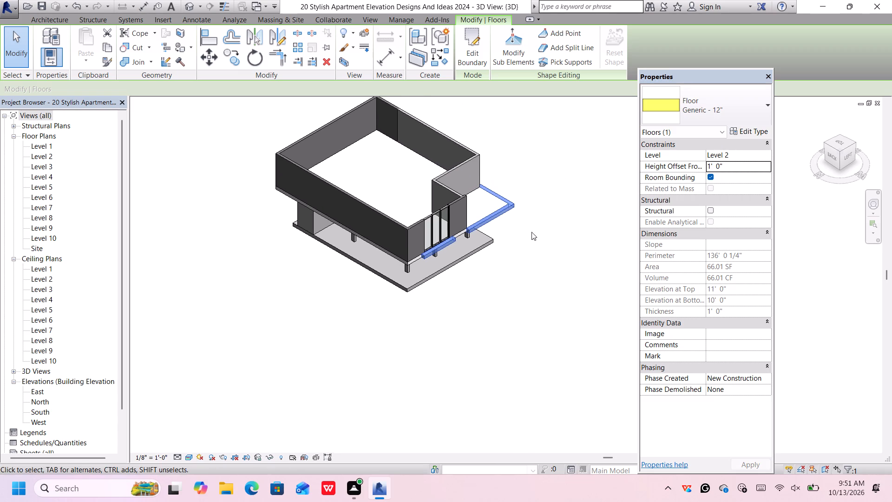
{"action": "scroll", "coordinate": [513, 211], "scroll_direction": "up", "scroll_amount": 6}
{"action": "scroll", "coordinate": [515, 214], "scroll_direction": "down", "scroll_amount": 6}
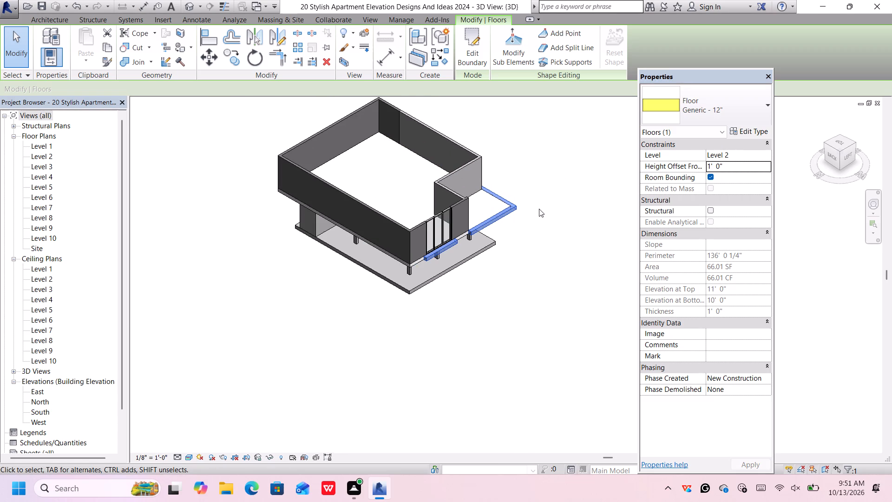
{"action": "scroll", "coordinate": [539, 209], "scroll_direction": "up", "scroll_amount": 1}
{"action": "left_click", "coordinate": [539, 209]}
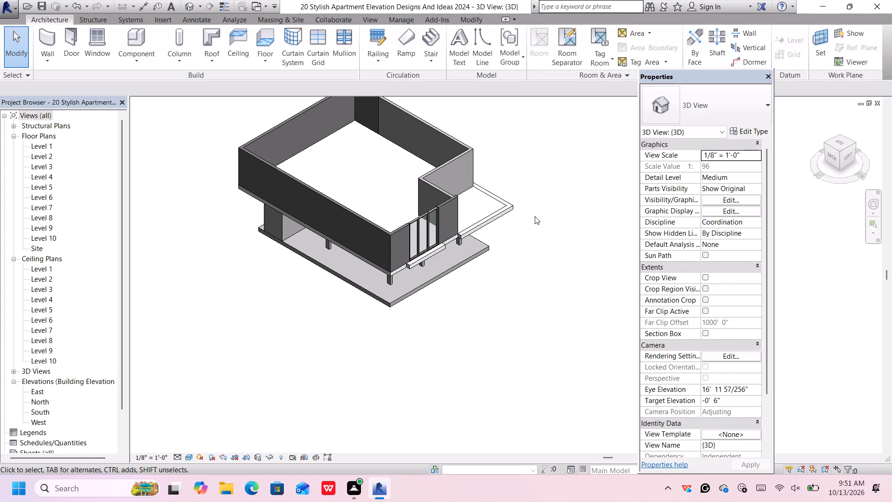
Examine the new projecting floor strips around the front windows and balcony in the 3D view, dismissing the licence notification.
{"action": "middle_click_drag", "start_coordinate": [525, 213], "coordinate": [540, 234]}
{"action": "scroll", "coordinate": [451, 282], "scroll_direction": "up", "scroll_amount": 4}
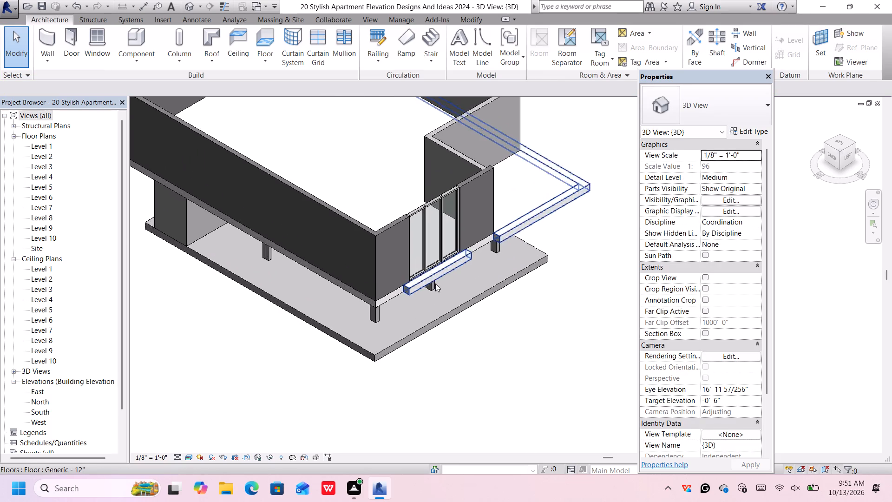
{"action": "scroll", "coordinate": [435, 284], "scroll_direction": "up", "scroll_amount": 6}
{"action": "scroll", "coordinate": [425, 272], "scroll_direction": "down", "scroll_amount": 7}
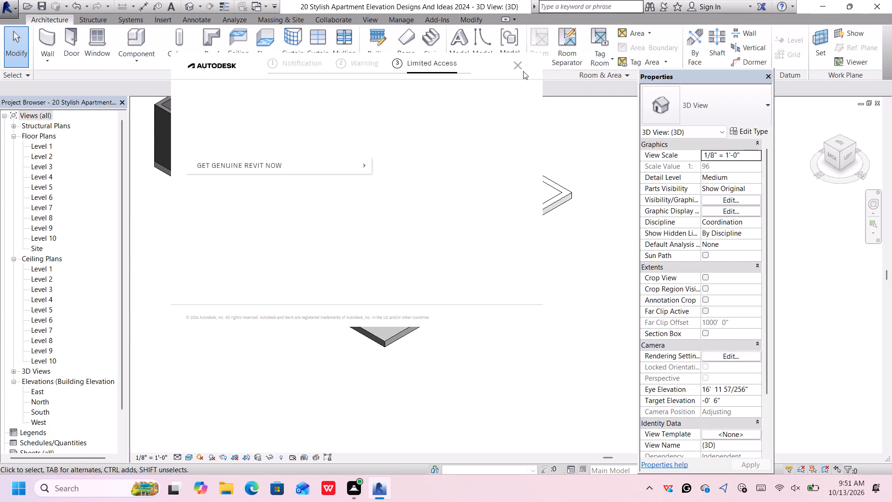
{"action": "left_click", "coordinate": [517, 66]}
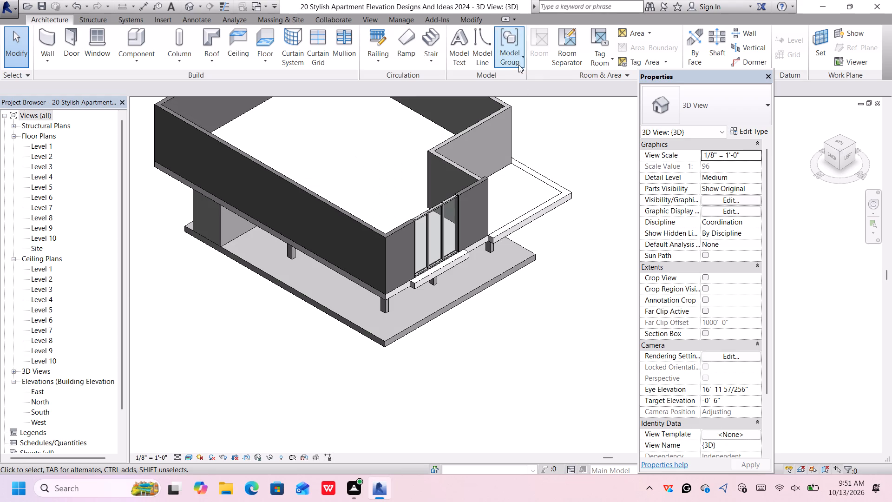
{"action": "middle_click_drag", "start_coordinate": [563, 151], "coordinate": [569, 220]}
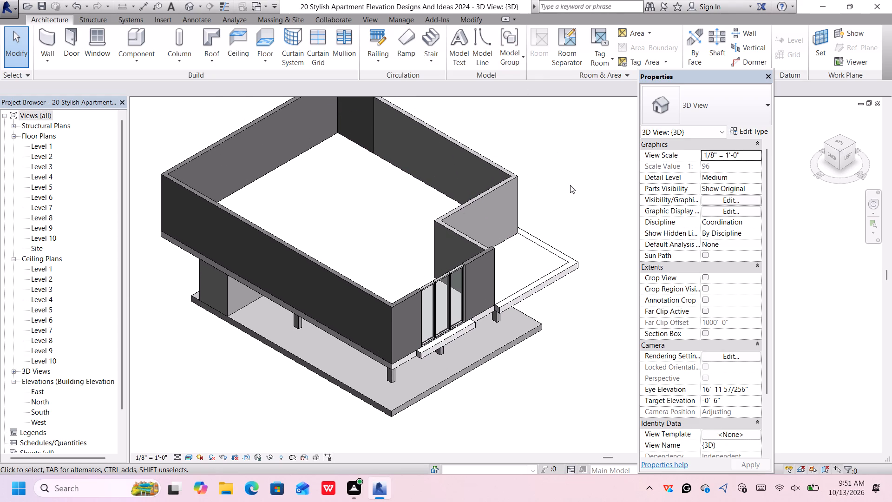
{"action": "scroll", "coordinate": [570, 185], "scroll_direction": "down", "scroll_amount": 1}
{"action": "middle_click_drag", "start_coordinate": [569, 187], "coordinate": [568, 194]}
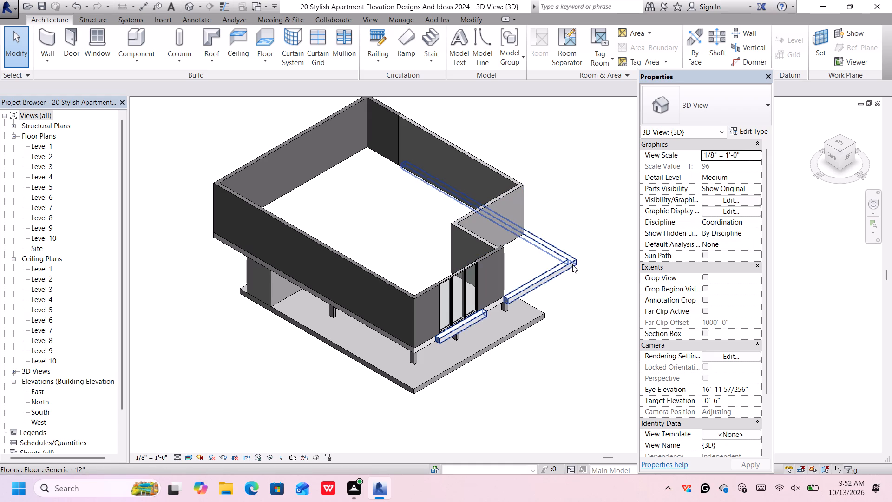
{"action": "middle_click_drag", "start_coordinate": [581, 197], "coordinate": [580, 198]}
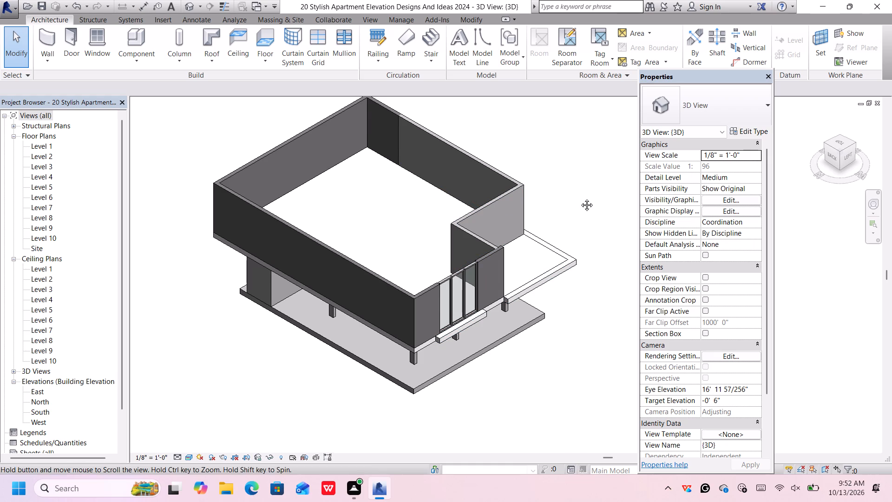
{"action": "middle_click_drag", "start_coordinate": [580, 198], "coordinate": [575, 210]}
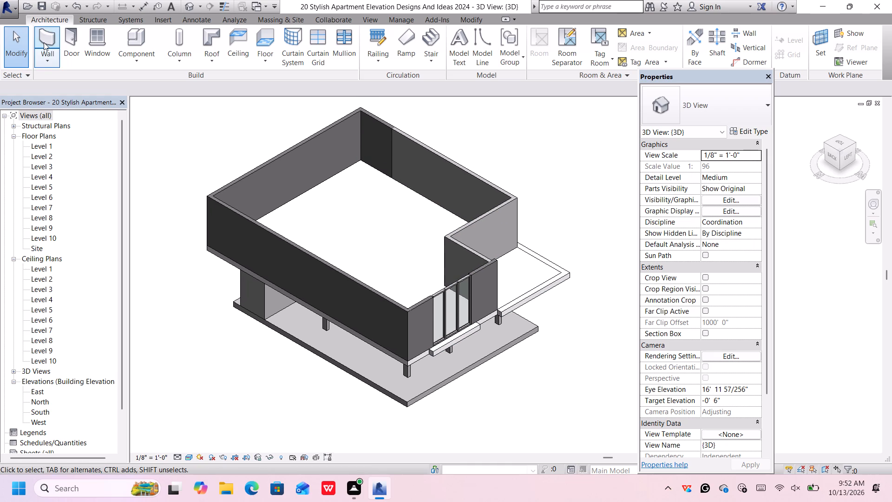
Draw two Generic - 6" walls on Level 2 along the balcony's open sides, from the recessed corner 10'-4" outward, turning to the front wall.
{"action": "left_click", "coordinate": [44, 42]}
{"action": "middle_click_drag", "start_coordinate": [588, 287], "coordinate": [536, 277]}
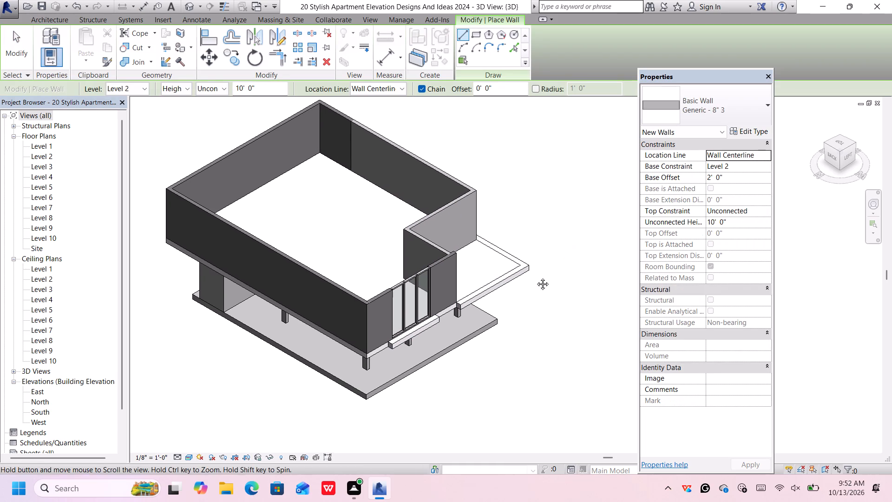
{"action": "middle_click_drag", "start_coordinate": [536, 277], "coordinate": [532, 277]}
{"action": "left_click", "coordinate": [699, 108]}
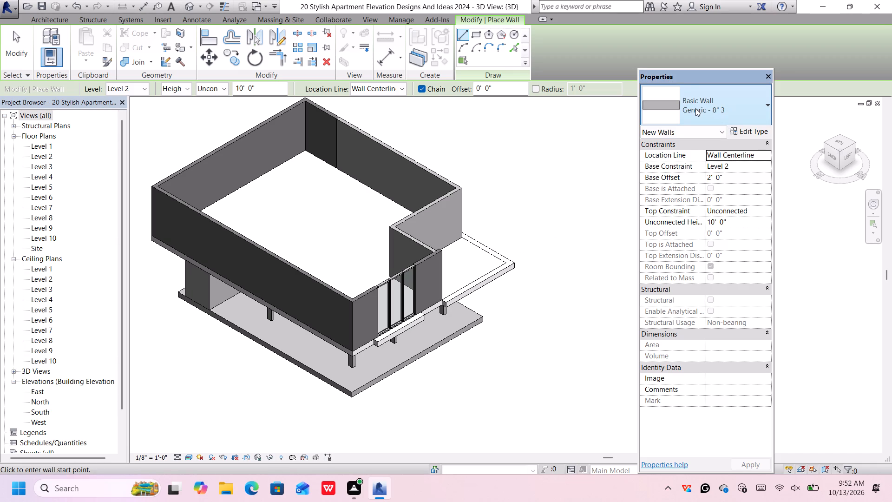
{"action": "left_click", "coordinate": [705, 109]}
{"action": "left_click", "coordinate": [763, 106]}
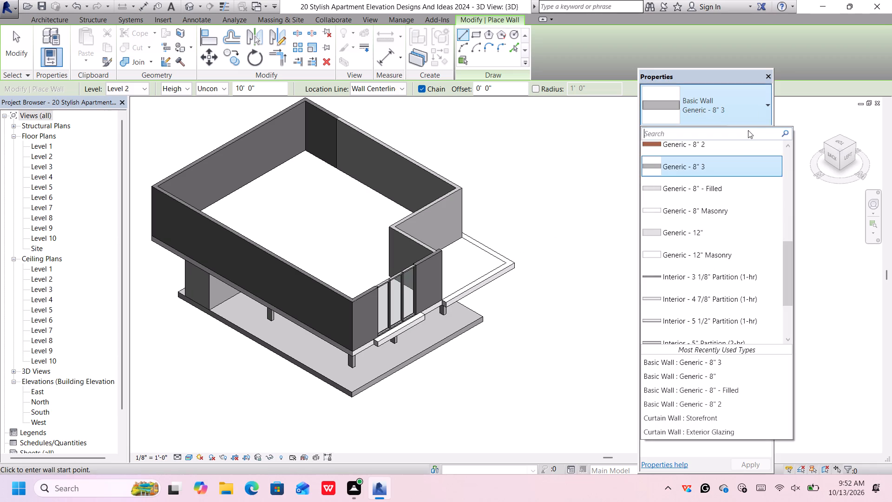
{"action": "scroll", "coordinate": [696, 210], "scroll_direction": "up", "scroll_amount": 3}
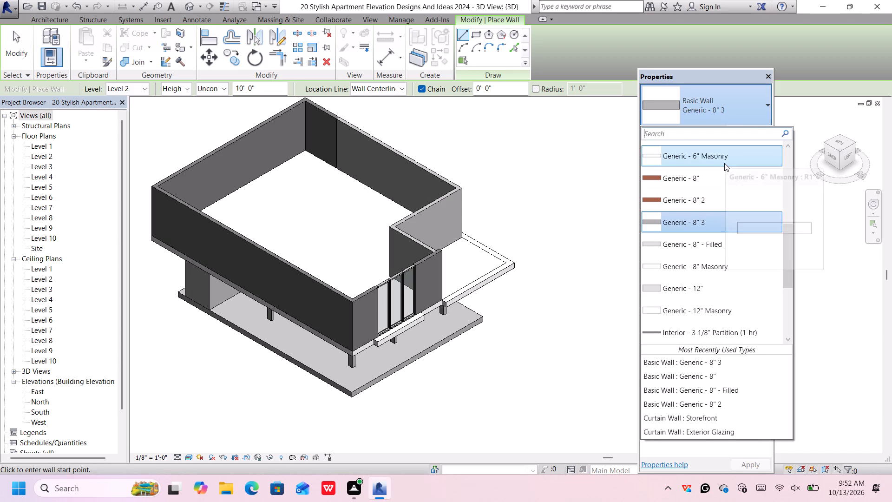
{"action": "scroll", "coordinate": [724, 164], "scroll_direction": "up", "scroll_amount": 4}
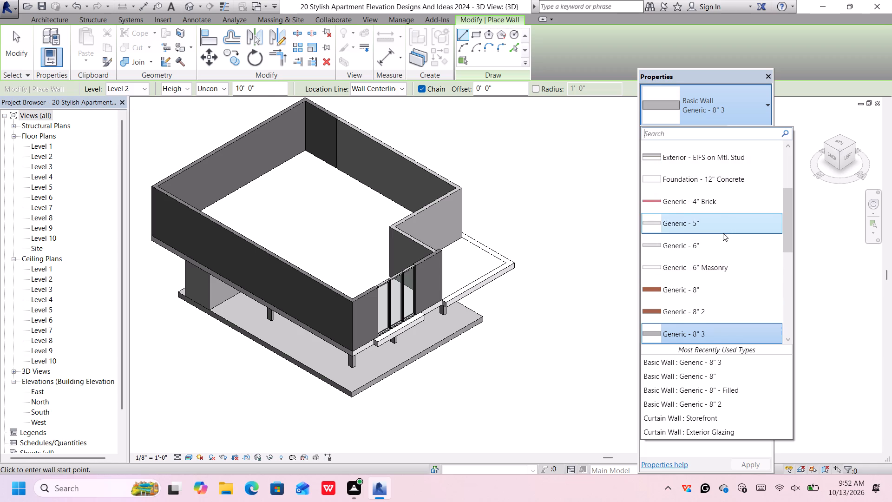
{"action": "left_click", "coordinate": [718, 242]}
{"action": "scroll", "coordinate": [475, 233], "scroll_direction": "up", "scroll_amount": 6}
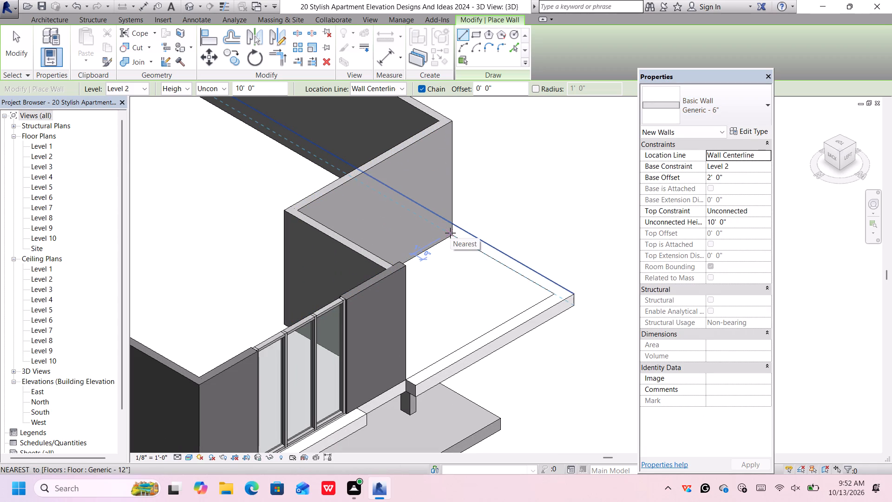
{"action": "left_click", "coordinate": [844, 141]}
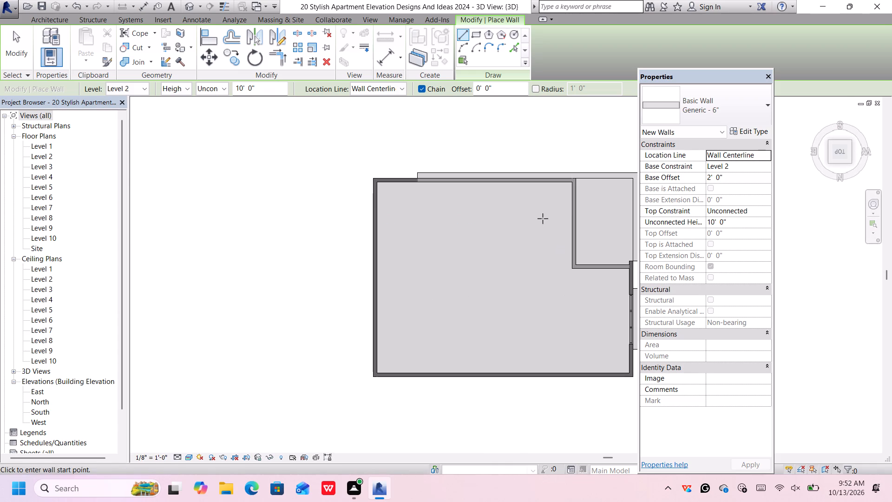
{"action": "middle_click_drag", "start_coordinate": [539, 218], "coordinate": [482, 225]}
{"action": "scroll", "coordinate": [522, 184], "scroll_direction": "up", "scroll_amount": 4}
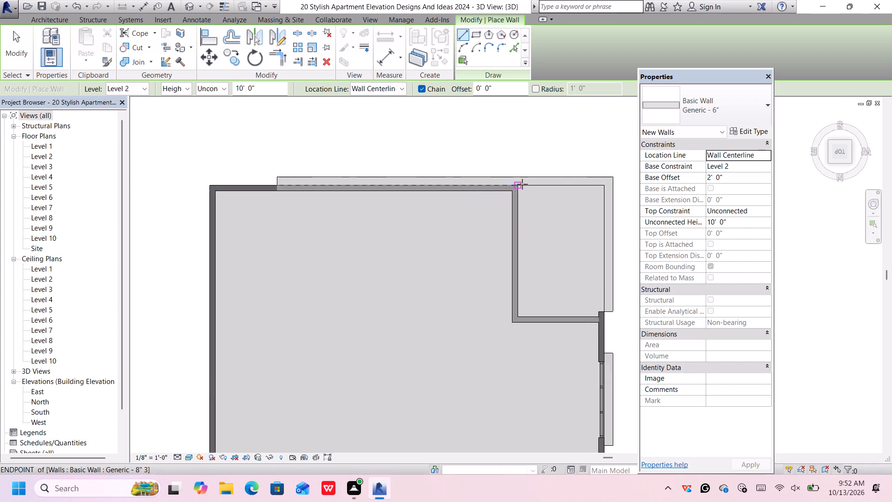
{"action": "scroll", "coordinate": [522, 184], "scroll_direction": "up", "scroll_amount": 3}
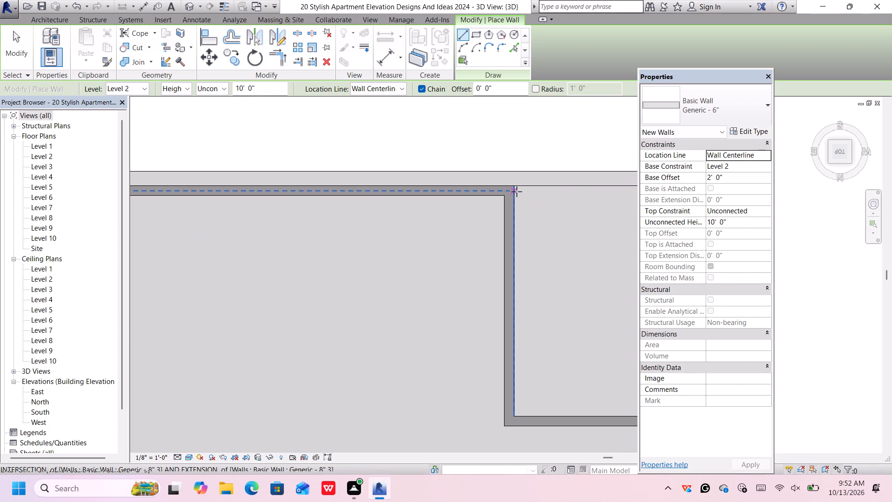
{"action": "left_click", "coordinate": [514, 190]}
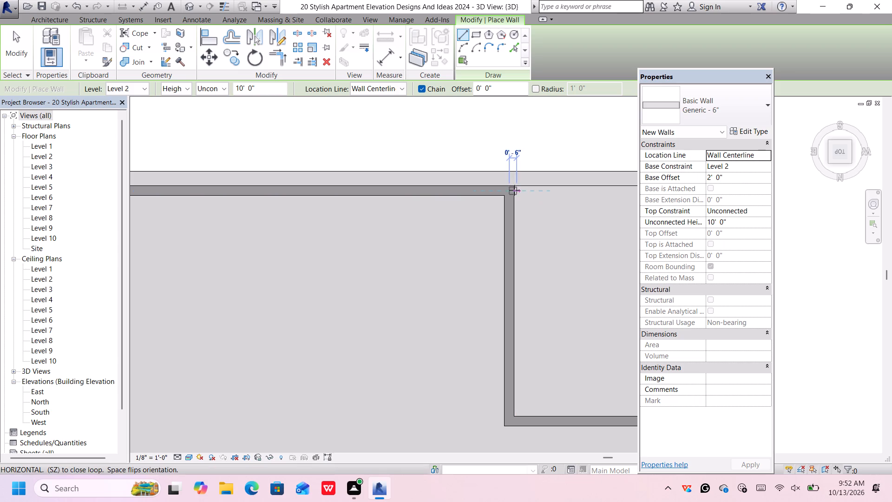
{"action": "scroll", "coordinate": [581, 187], "scroll_direction": "down", "scroll_amount": 1}
{"action": "middle_click_drag", "start_coordinate": [579, 188], "coordinate": [575, 188]}
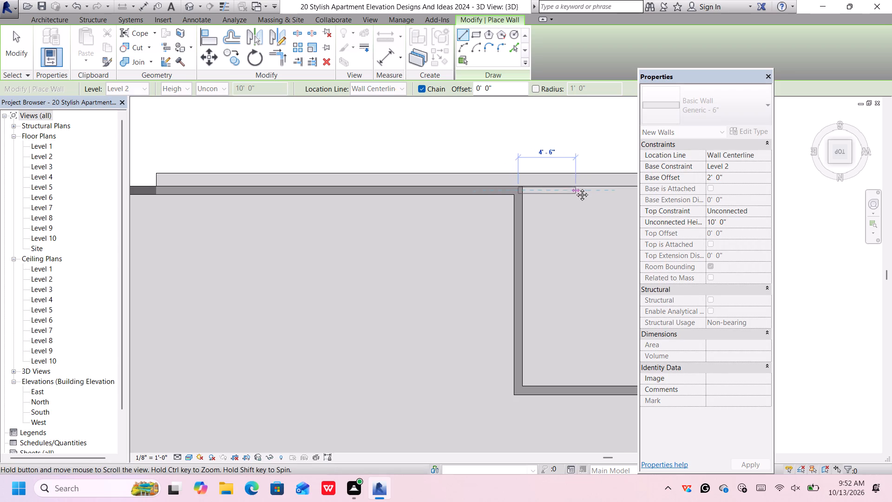
{"action": "middle_click_drag", "start_coordinate": [575, 188], "coordinate": [440, 180]}
{"action": "scroll", "coordinate": [444, 179], "scroll_direction": "up", "scroll_amount": 1}
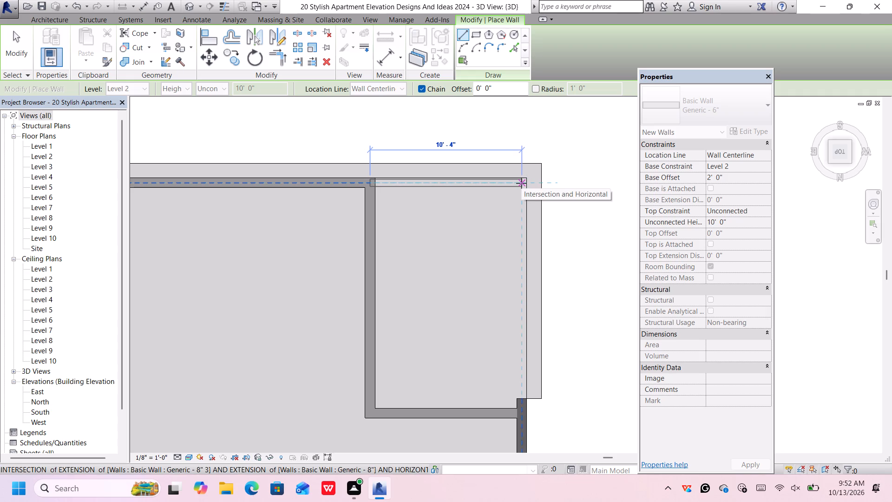
{"action": "left_click", "coordinate": [521, 183]}
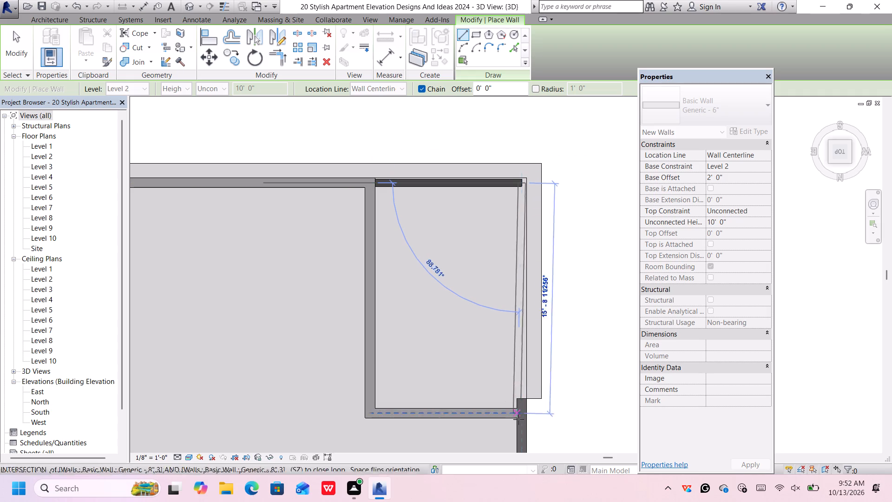
{"action": "left_click", "coordinate": [521, 399]}
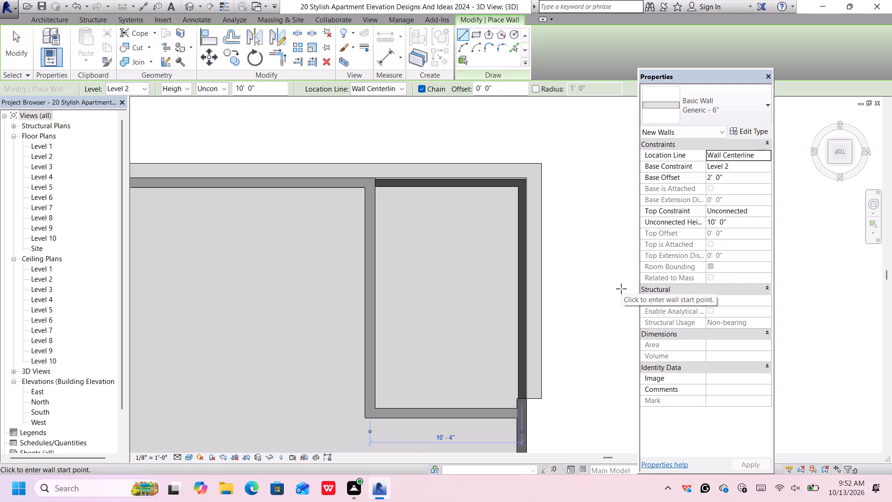
Open the material selection for the Structure layer of the Generic - 6" wall type, dismissing the licence notification.
{"action": "left_click", "coordinate": [746, 132]}
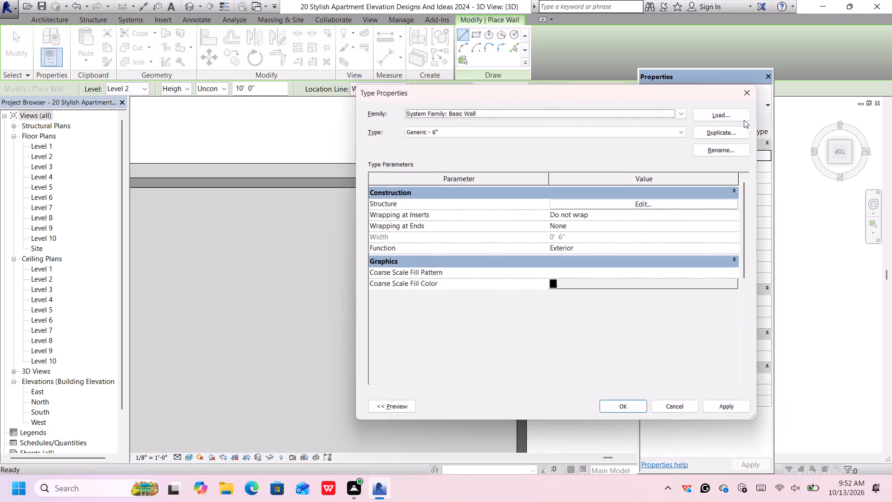
{"action": "left_click", "coordinate": [650, 204]}
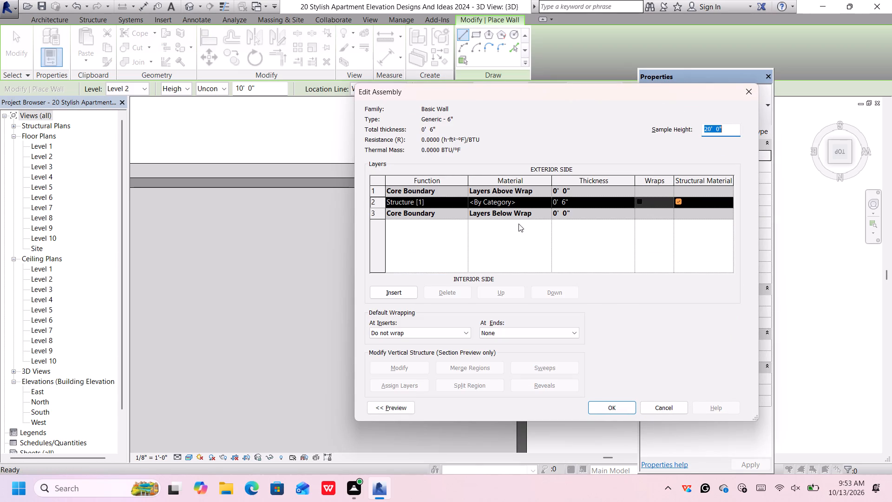
{"action": "left_click", "coordinate": [544, 201]}
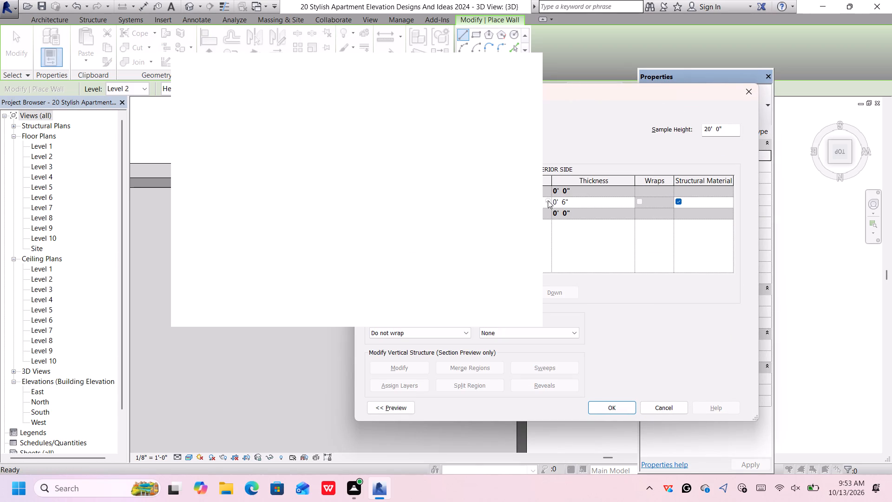
{"action": "left_click", "coordinate": [548, 200]}
{"action": "left_click", "coordinate": [518, 65]}
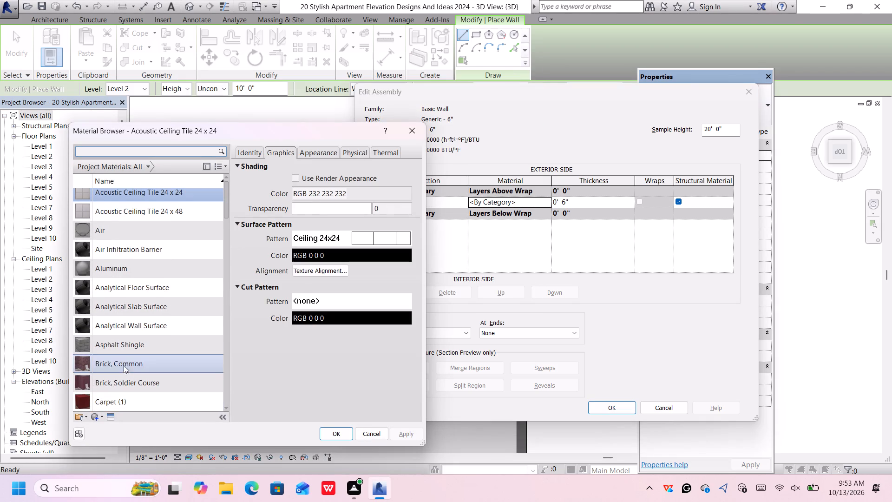
Look through the project materials for one suited to the balcony walls.
{"action": "scroll", "coordinate": [148, 283], "scroll_direction": "down", "scroll_amount": 2}
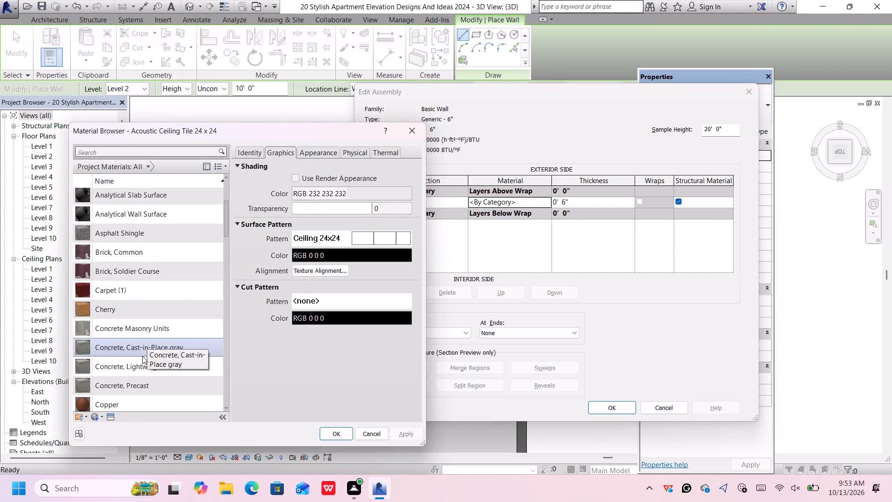
{"action": "scroll", "coordinate": [156, 293], "scroll_direction": "down", "scroll_amount": 3}
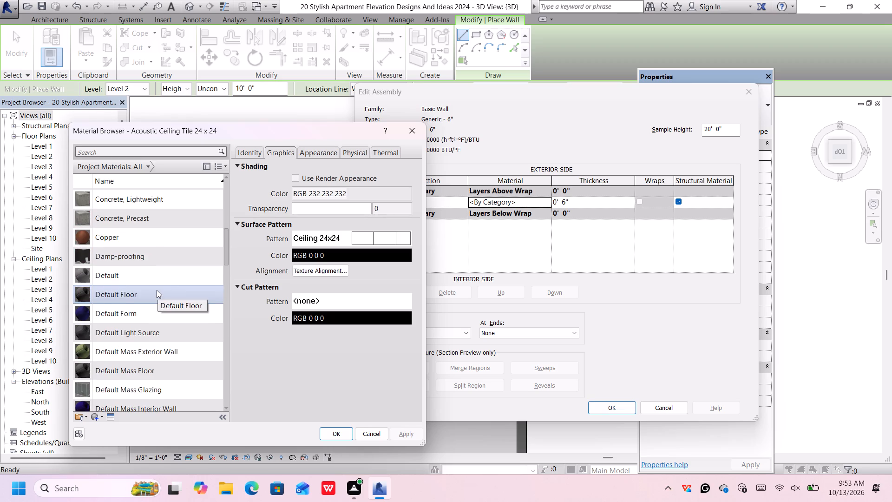
{"action": "scroll", "coordinate": [157, 290], "scroll_direction": "down", "scroll_amount": 3}
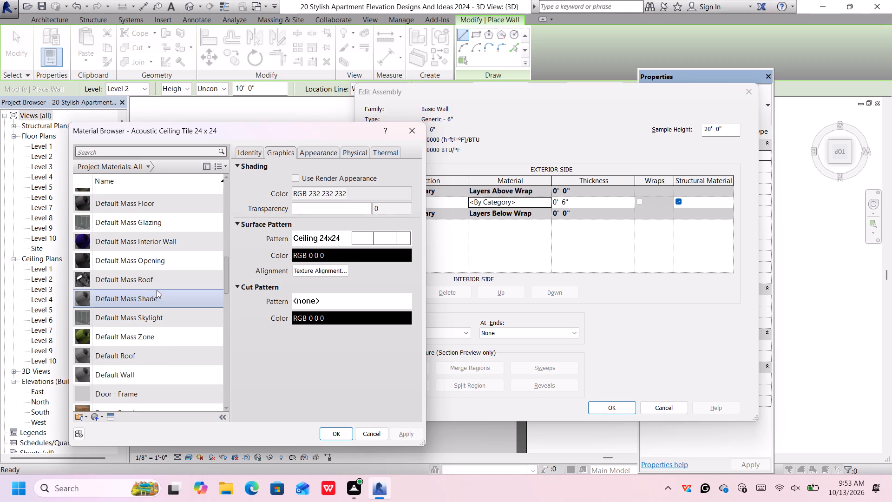
{"action": "scroll", "coordinate": [157, 291], "scroll_direction": "down", "scroll_amount": 4}
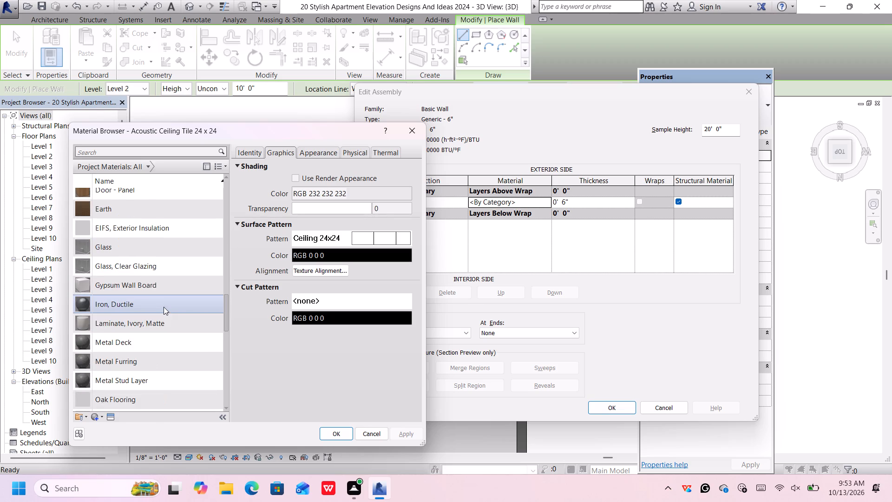
{"action": "scroll", "coordinate": [164, 319], "scroll_direction": "down", "scroll_amount": 5}
{"action": "scroll", "coordinate": [164, 319], "scroll_direction": "up", "scroll_amount": 1}
{"action": "scroll", "coordinate": [164, 319], "scroll_direction": "down", "scroll_amount": 3}
{"action": "scroll", "coordinate": [164, 319], "scroll_direction": "up", "scroll_amount": 1}
{"action": "scroll", "coordinate": [164, 319], "scroll_direction": "down", "scroll_amount": 3}
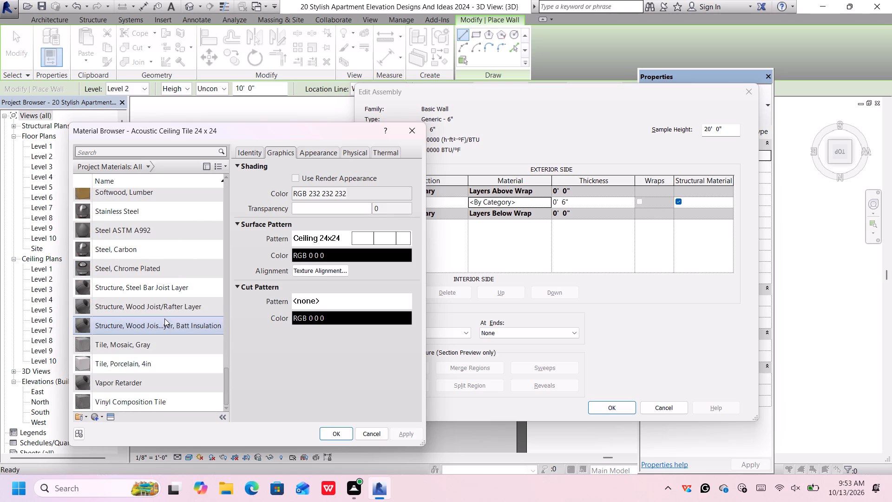
{"action": "scroll", "coordinate": [164, 318], "scroll_direction": "down", "scroll_amount": 1}
{"action": "scroll", "coordinate": [164, 318], "scroll_direction": "up", "scroll_amount": 1}
{"action": "scroll", "coordinate": [164, 318], "scroll_direction": "down", "scroll_amount": 2}
{"action": "scroll", "coordinate": [164, 318], "scroll_direction": "up", "scroll_amount": 4}
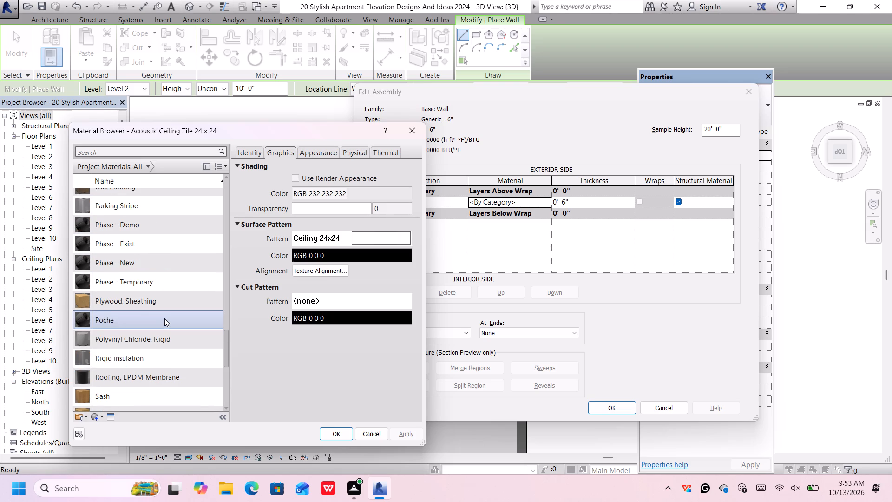
{"action": "scroll", "coordinate": [164, 318], "scroll_direction": "up", "scroll_amount": 1}
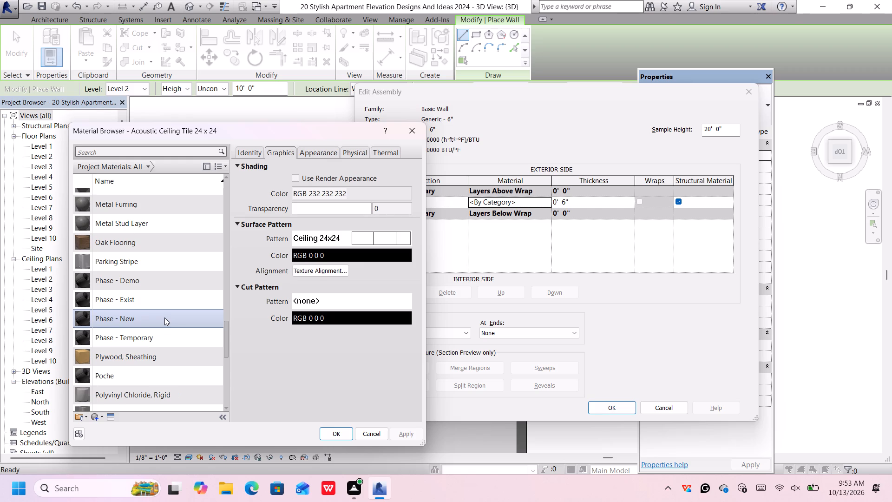
{"action": "scroll", "coordinate": [164, 319], "scroll_direction": "down", "scroll_amount": 1}
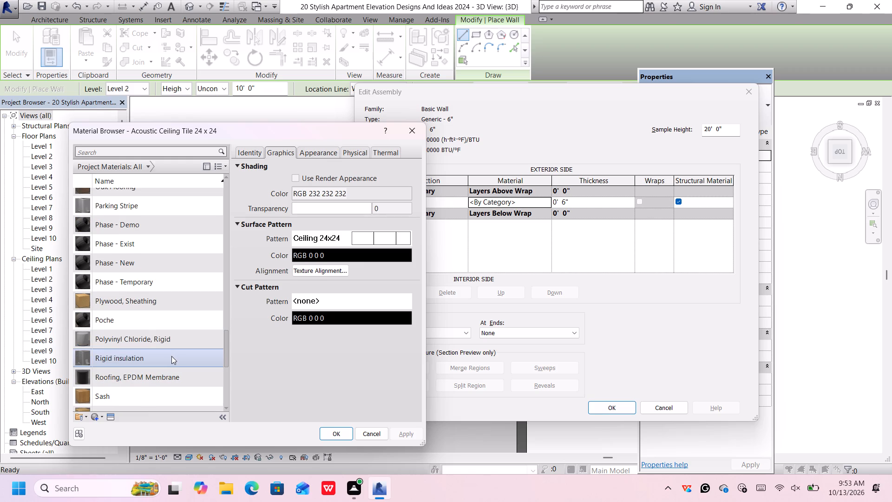
Preview the appearance of the Rigid insulation and EIFS, Exterior Insulation materials.
{"action": "left_click", "coordinate": [171, 357]}
{"action": "left_click", "coordinate": [310, 152]}
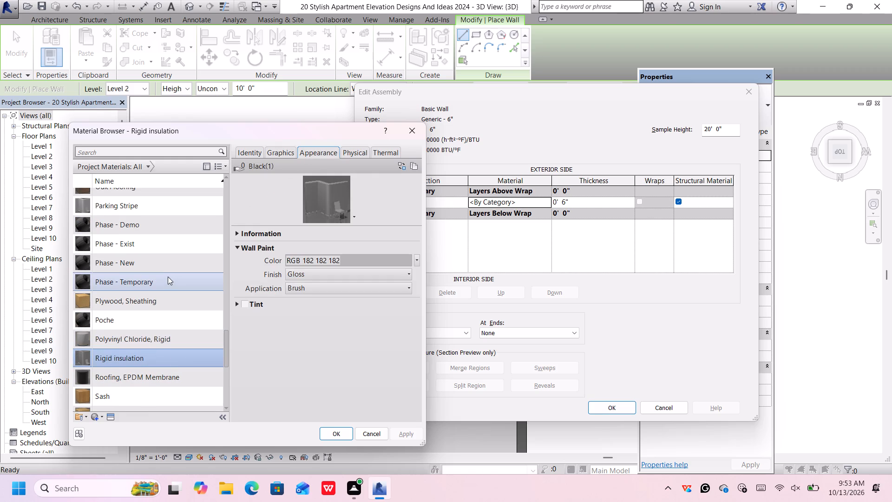
{"action": "scroll", "coordinate": [168, 277], "scroll_direction": "up", "scroll_amount": 4}
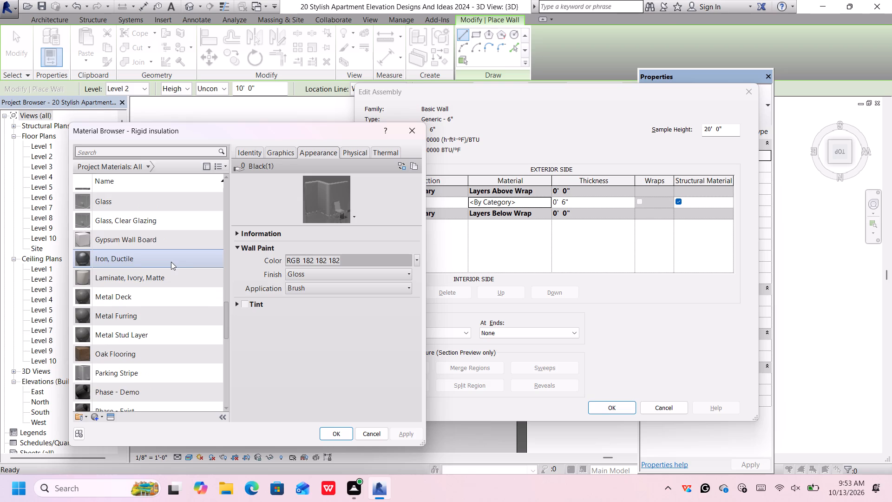
{"action": "scroll", "coordinate": [171, 262], "scroll_direction": "up", "scroll_amount": 1}
{"action": "left_click", "coordinate": [166, 294]}
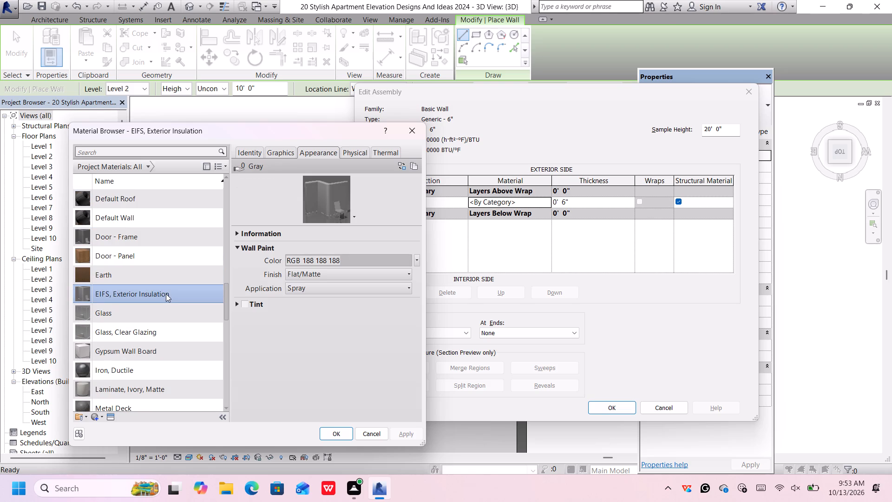
Select Concrete Masonry Units as the material for the wall's Structure layer.
{"action": "scroll", "coordinate": [171, 281], "scroll_direction": "up", "scroll_amount": 4}
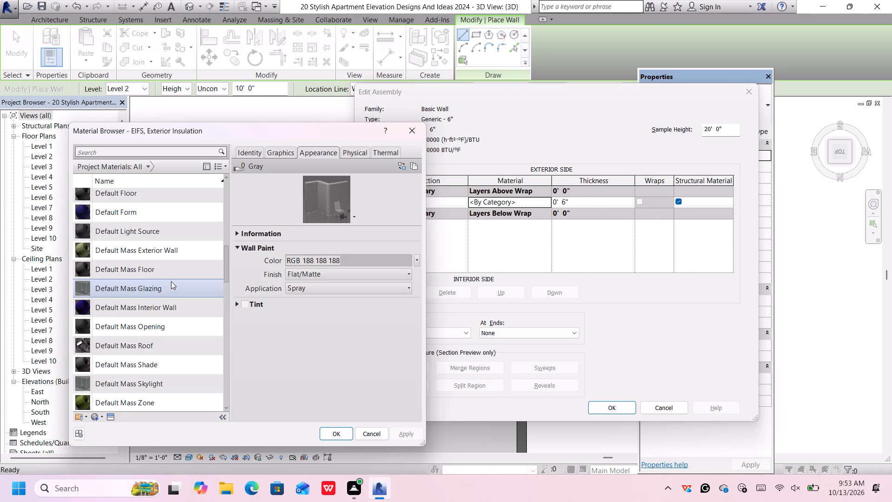
{"action": "scroll", "coordinate": [171, 281], "scroll_direction": "up", "scroll_amount": 5}
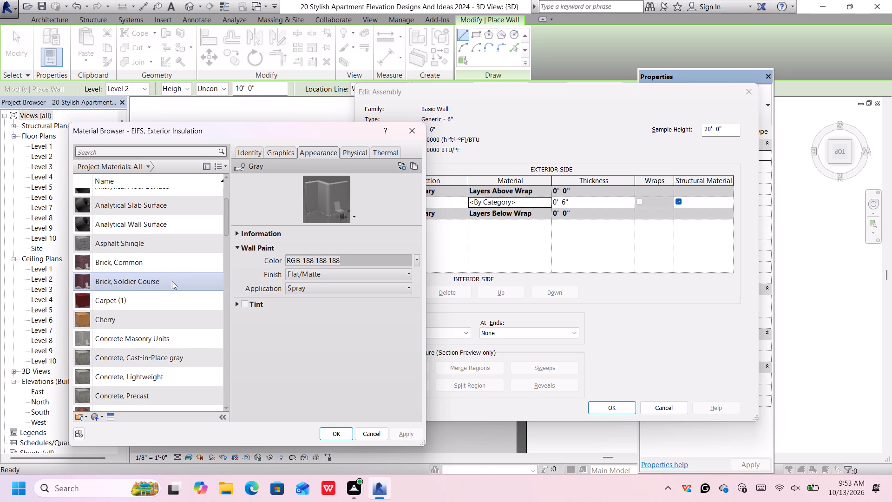
{"action": "left_click", "coordinate": [184, 341]}
{"action": "scroll", "coordinate": [185, 340], "scroll_direction": "up", "scroll_amount": 4}
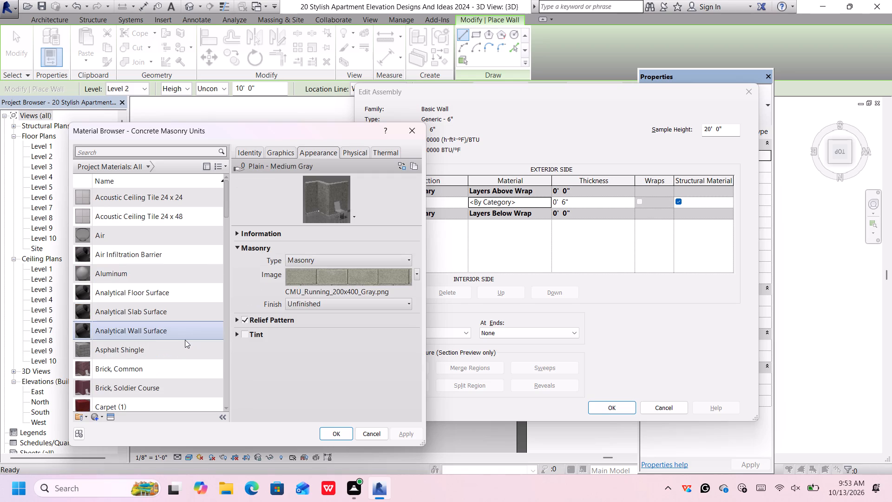
Open the appearance asset library and look through its assets for a wall finish.
{"action": "left_click", "coordinate": [109, 417]}
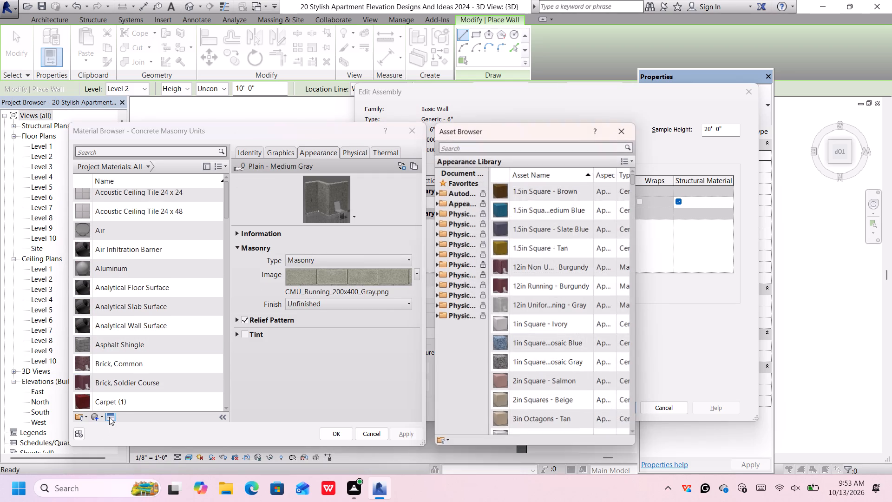
{"action": "scroll", "coordinate": [561, 333], "scroll_direction": "down", "scroll_amount": 4}
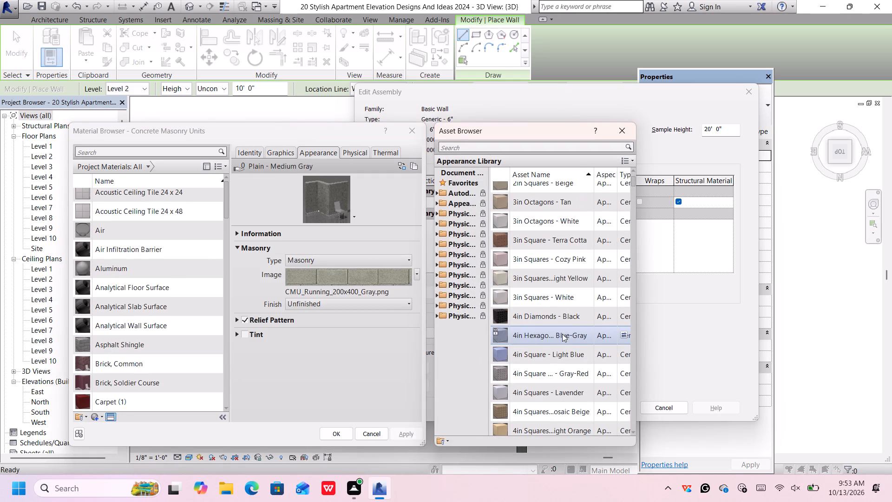
{"action": "scroll", "coordinate": [512, 346], "scroll_direction": "down", "scroll_amount": 6}
{"action": "scroll", "coordinate": [512, 347], "scroll_direction": "up", "scroll_amount": 1}
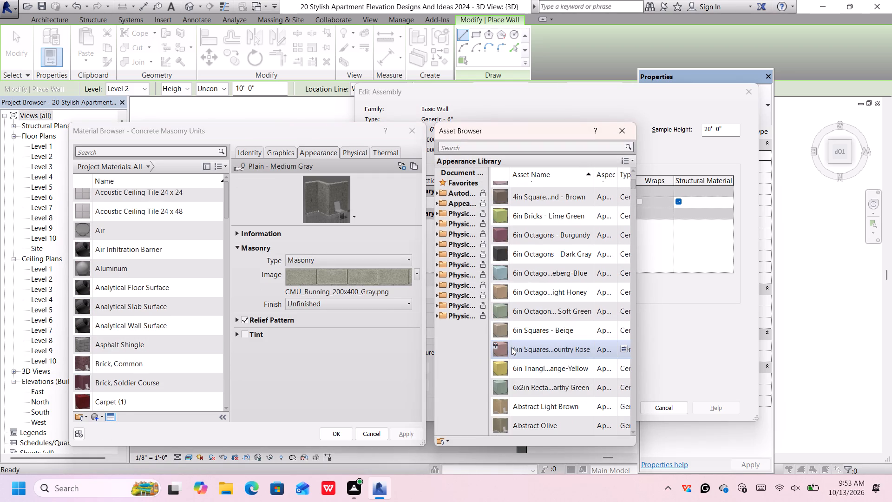
{"action": "scroll", "coordinate": [512, 347], "scroll_direction": "down", "scroll_amount": 3}
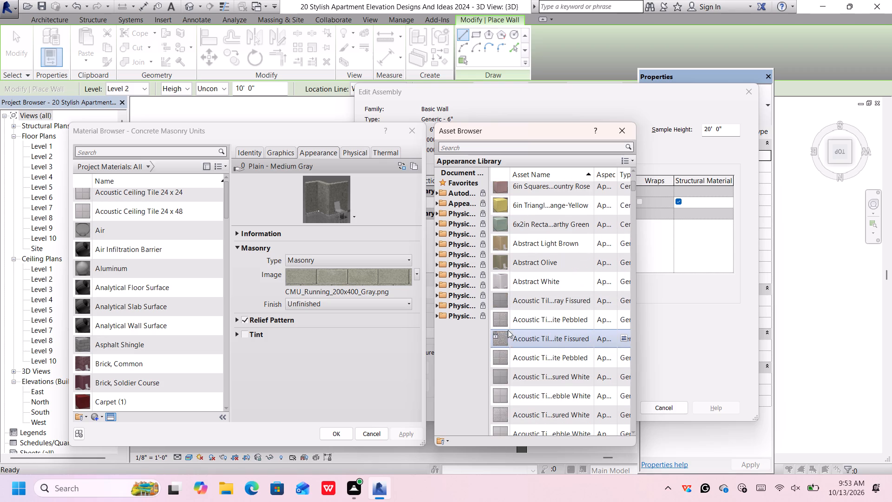
{"action": "scroll", "coordinate": [507, 363], "scroll_direction": "down", "scroll_amount": 6}
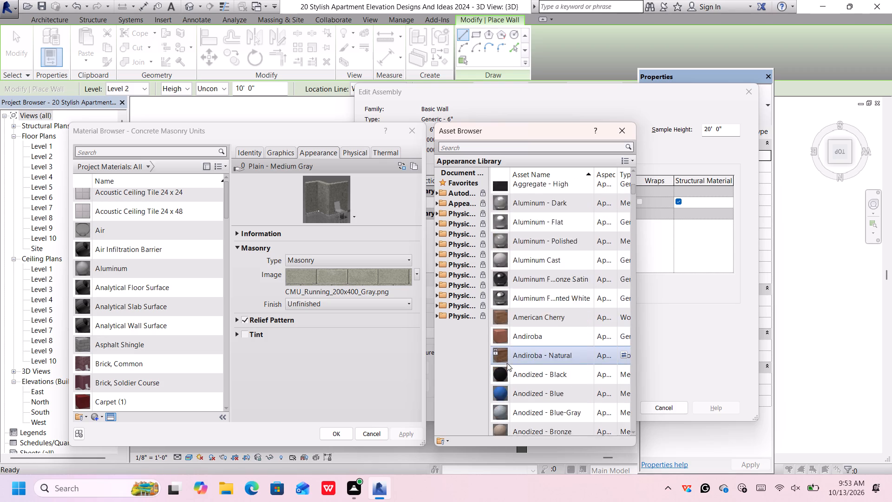
{"action": "scroll", "coordinate": [507, 363], "scroll_direction": "down", "scroll_amount": 6}
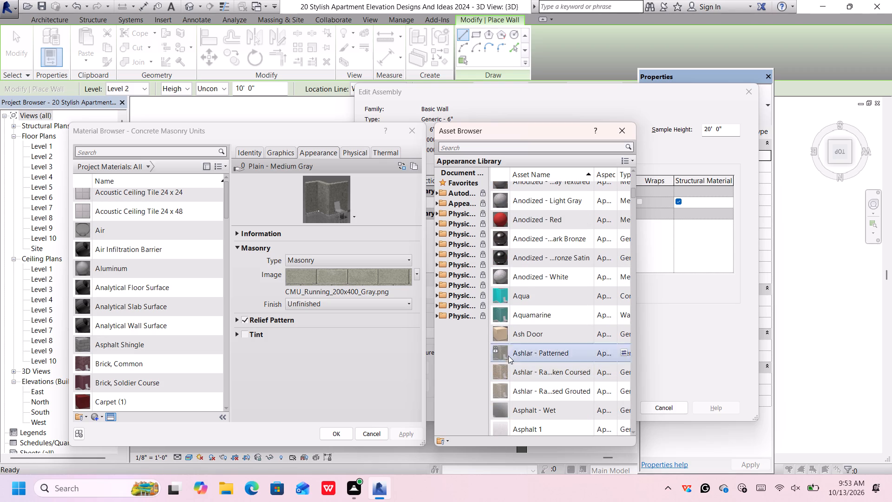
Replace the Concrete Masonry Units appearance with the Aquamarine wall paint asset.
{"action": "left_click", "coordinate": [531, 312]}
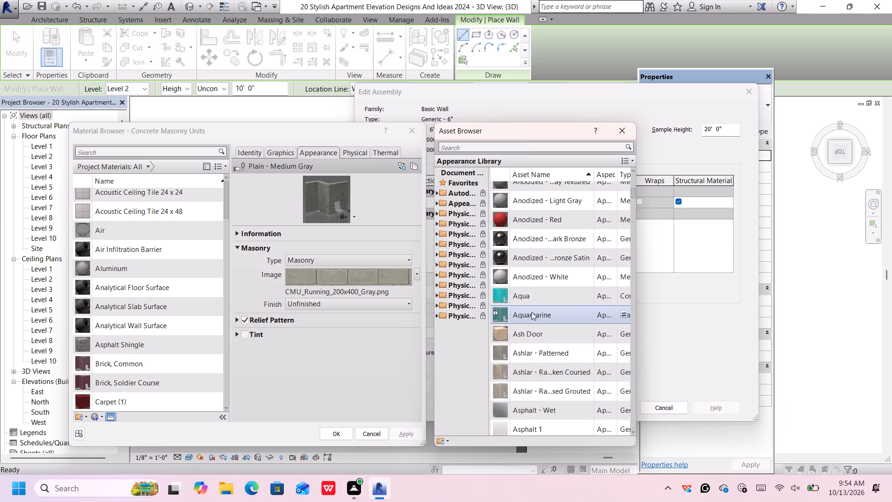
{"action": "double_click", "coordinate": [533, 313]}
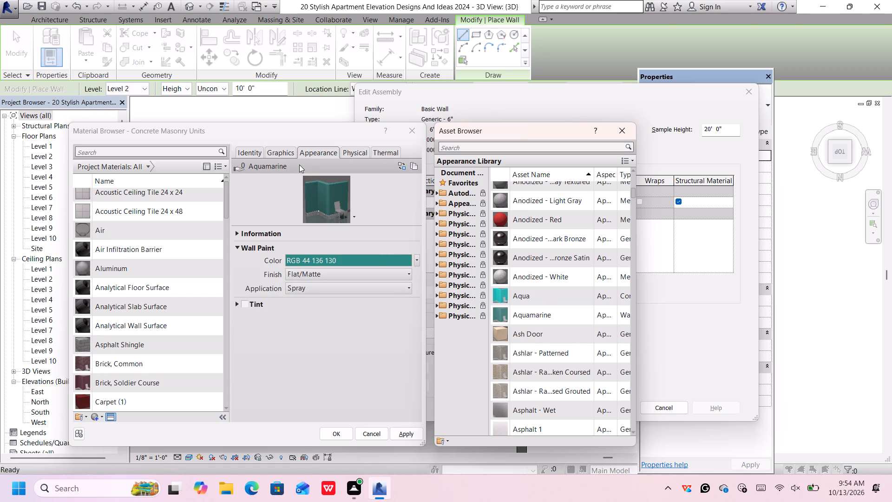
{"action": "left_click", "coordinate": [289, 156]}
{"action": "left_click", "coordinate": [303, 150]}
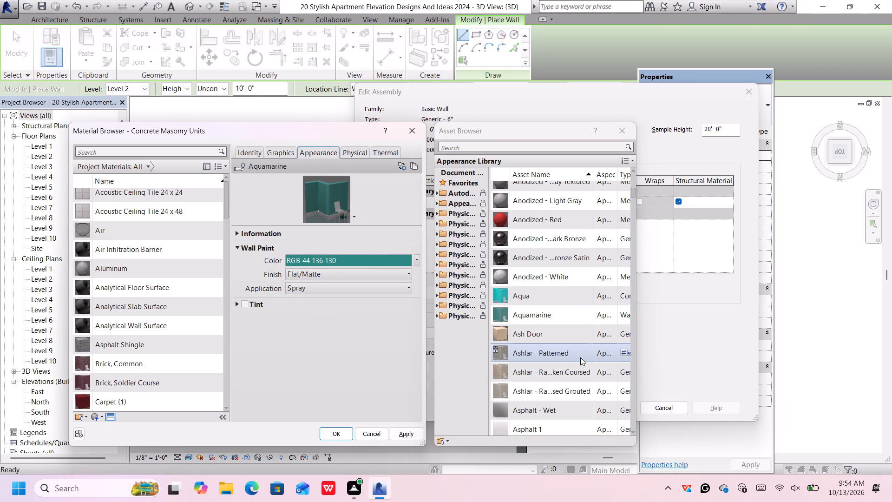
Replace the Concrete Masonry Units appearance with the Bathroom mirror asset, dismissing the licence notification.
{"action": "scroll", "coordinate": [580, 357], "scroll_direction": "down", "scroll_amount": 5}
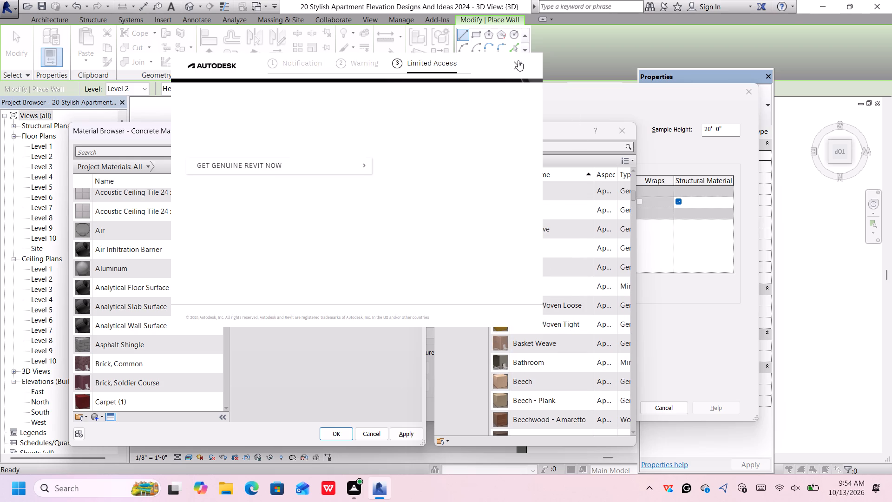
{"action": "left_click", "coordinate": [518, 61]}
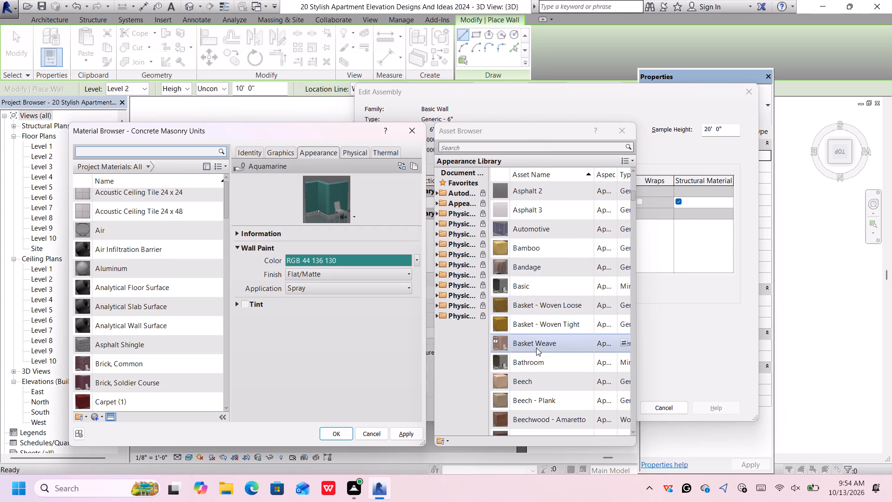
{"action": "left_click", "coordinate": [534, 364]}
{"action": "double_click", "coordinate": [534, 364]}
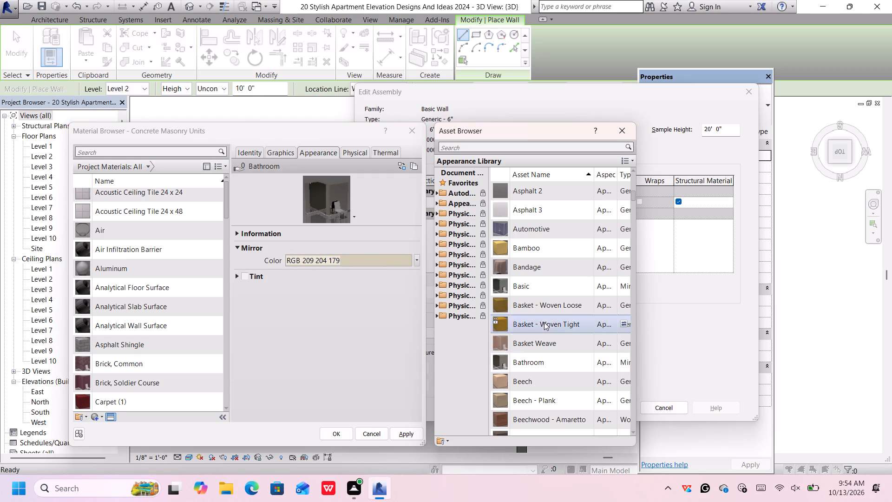
Replace the Concrete Masonry Units appearance with the Basic mirror asset.
{"action": "double_click", "coordinate": [553, 285]}
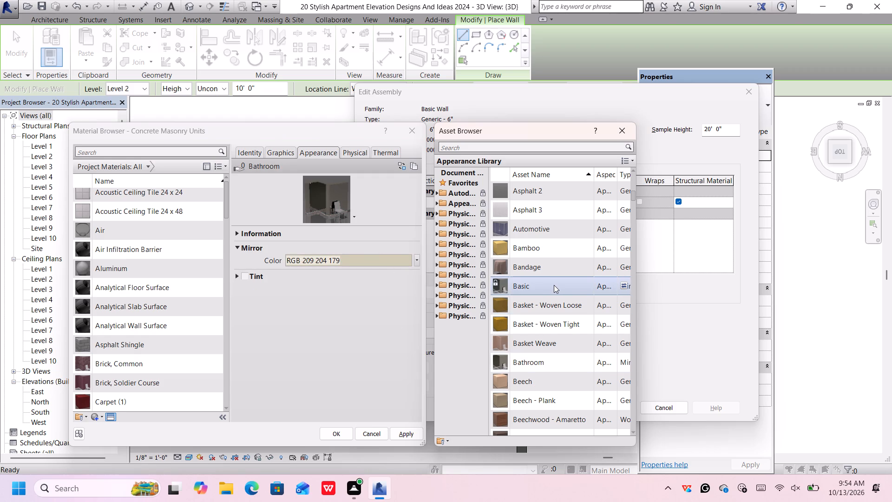
{"action": "double_click", "coordinate": [553, 286]}
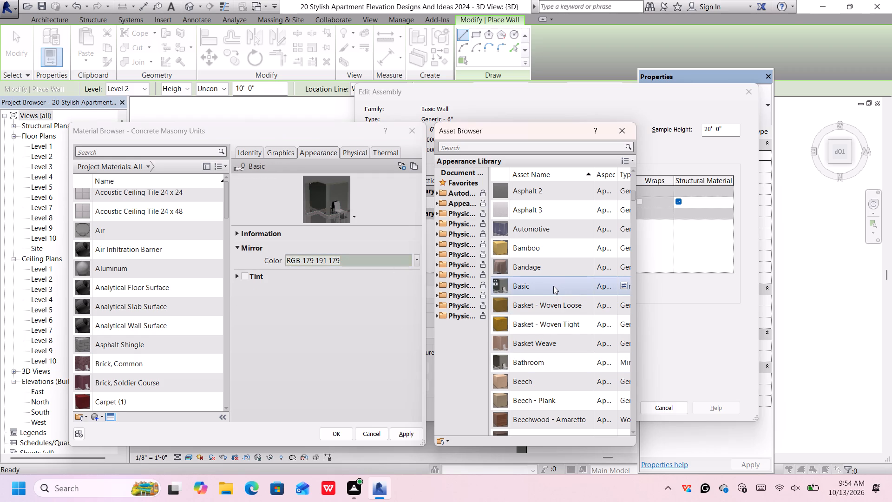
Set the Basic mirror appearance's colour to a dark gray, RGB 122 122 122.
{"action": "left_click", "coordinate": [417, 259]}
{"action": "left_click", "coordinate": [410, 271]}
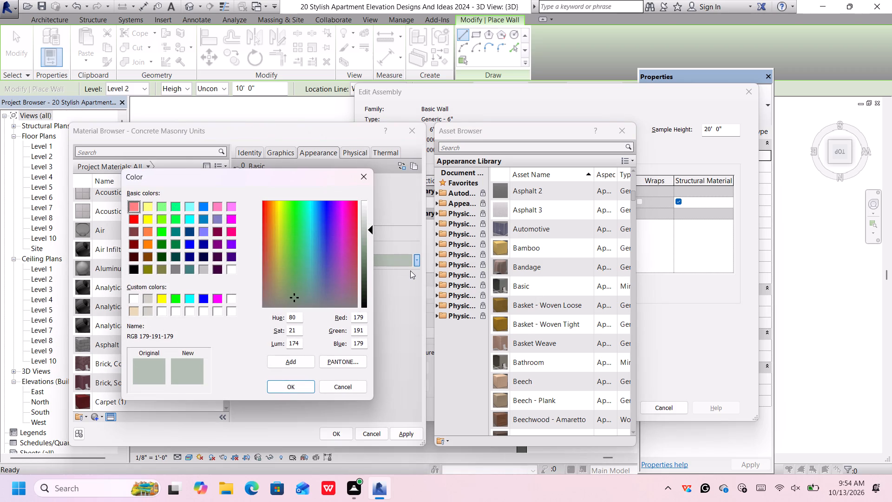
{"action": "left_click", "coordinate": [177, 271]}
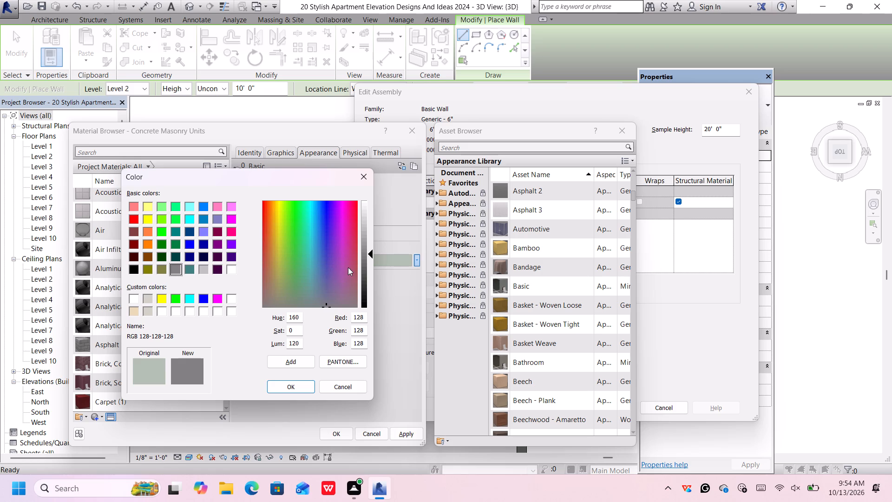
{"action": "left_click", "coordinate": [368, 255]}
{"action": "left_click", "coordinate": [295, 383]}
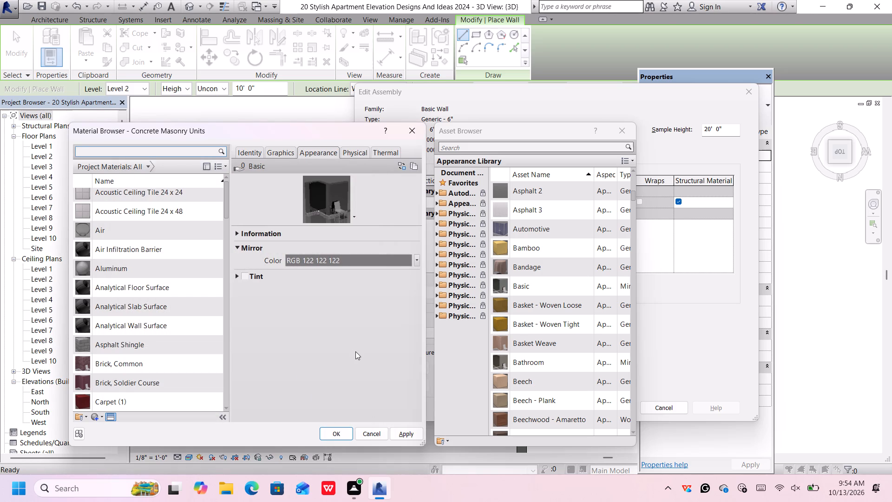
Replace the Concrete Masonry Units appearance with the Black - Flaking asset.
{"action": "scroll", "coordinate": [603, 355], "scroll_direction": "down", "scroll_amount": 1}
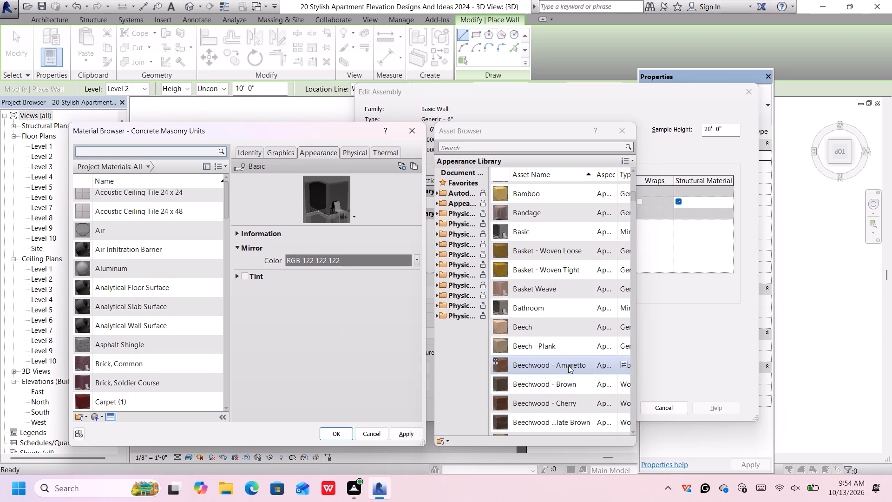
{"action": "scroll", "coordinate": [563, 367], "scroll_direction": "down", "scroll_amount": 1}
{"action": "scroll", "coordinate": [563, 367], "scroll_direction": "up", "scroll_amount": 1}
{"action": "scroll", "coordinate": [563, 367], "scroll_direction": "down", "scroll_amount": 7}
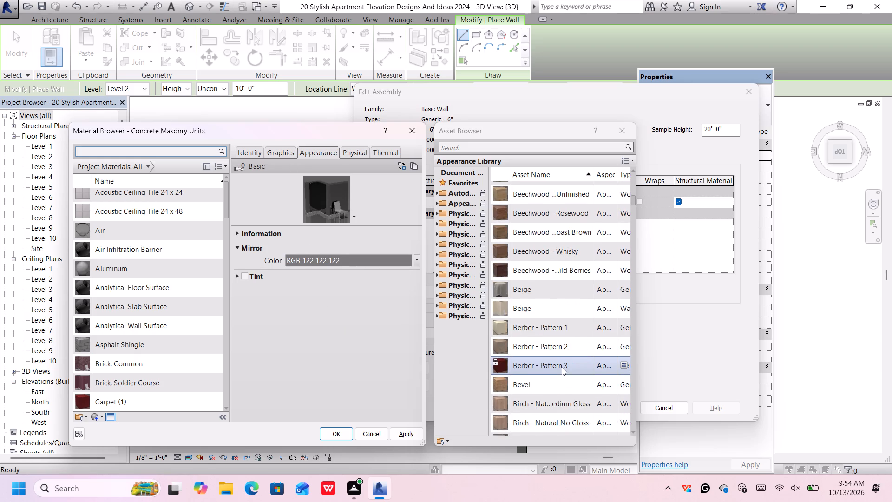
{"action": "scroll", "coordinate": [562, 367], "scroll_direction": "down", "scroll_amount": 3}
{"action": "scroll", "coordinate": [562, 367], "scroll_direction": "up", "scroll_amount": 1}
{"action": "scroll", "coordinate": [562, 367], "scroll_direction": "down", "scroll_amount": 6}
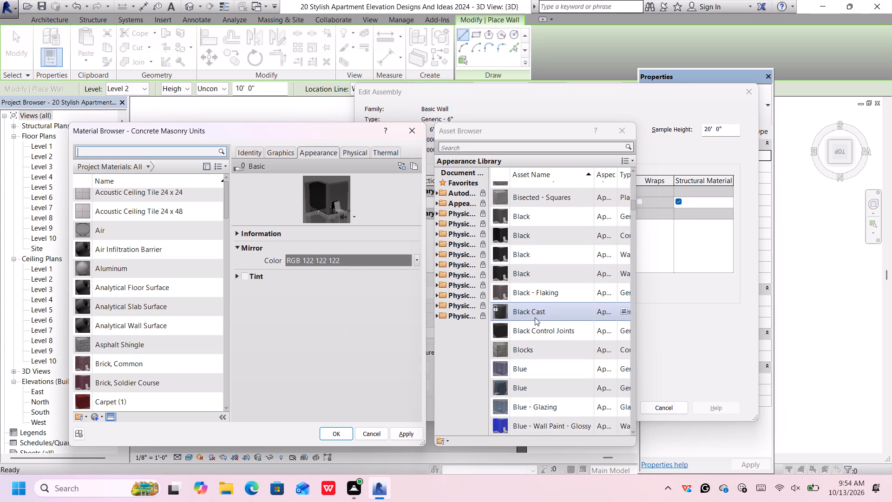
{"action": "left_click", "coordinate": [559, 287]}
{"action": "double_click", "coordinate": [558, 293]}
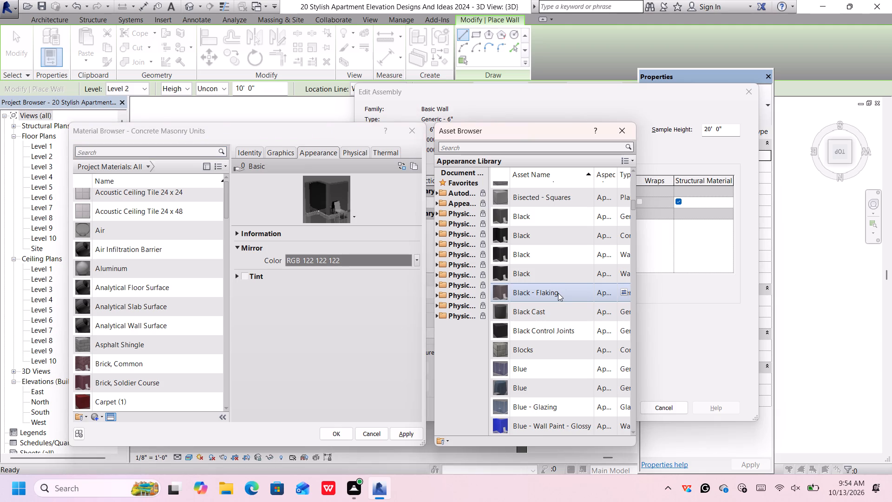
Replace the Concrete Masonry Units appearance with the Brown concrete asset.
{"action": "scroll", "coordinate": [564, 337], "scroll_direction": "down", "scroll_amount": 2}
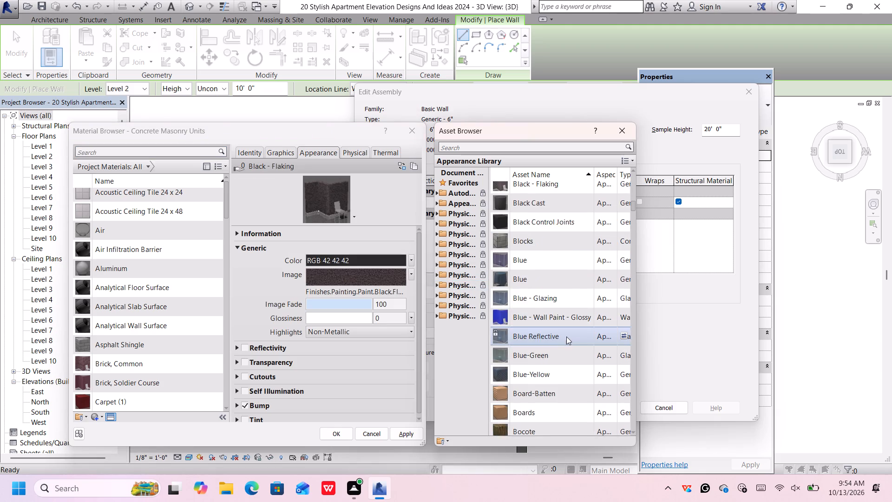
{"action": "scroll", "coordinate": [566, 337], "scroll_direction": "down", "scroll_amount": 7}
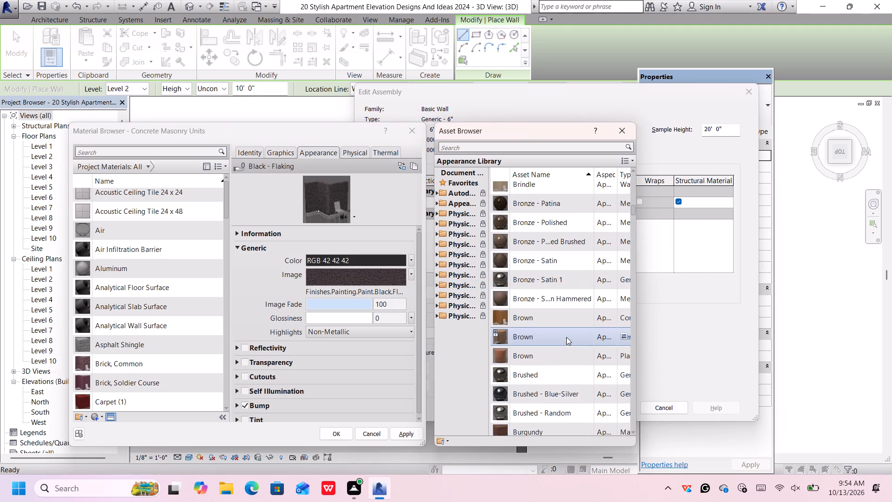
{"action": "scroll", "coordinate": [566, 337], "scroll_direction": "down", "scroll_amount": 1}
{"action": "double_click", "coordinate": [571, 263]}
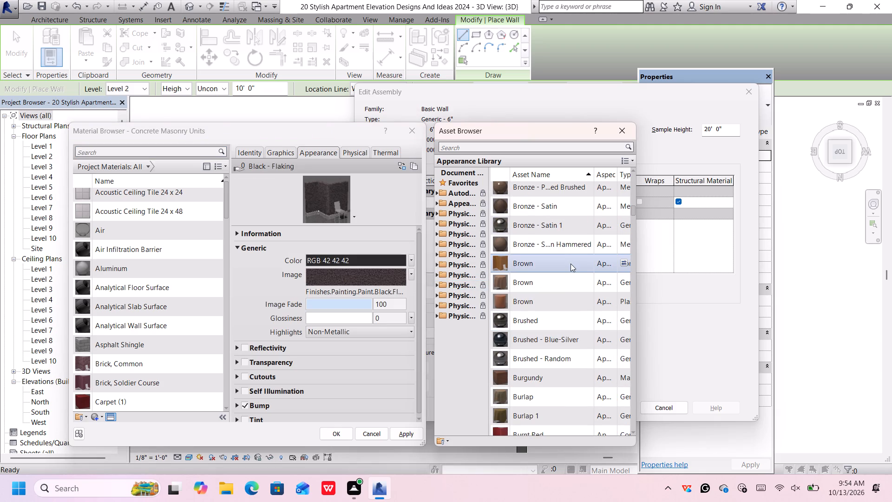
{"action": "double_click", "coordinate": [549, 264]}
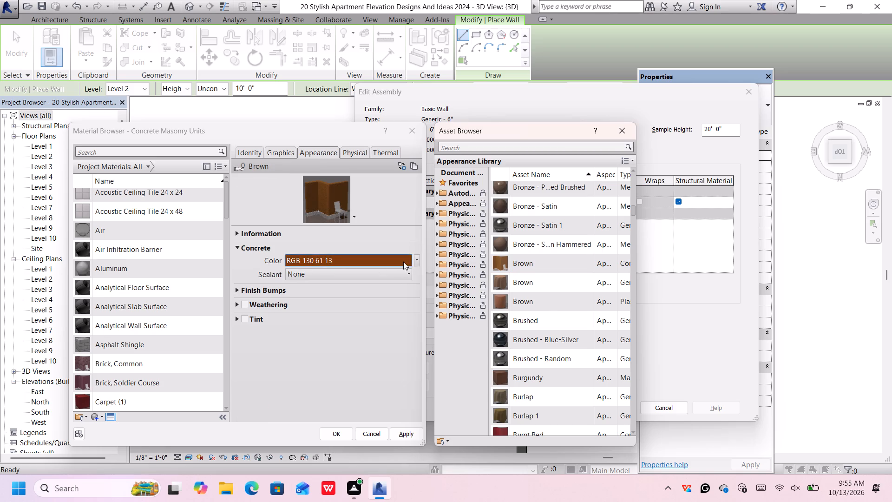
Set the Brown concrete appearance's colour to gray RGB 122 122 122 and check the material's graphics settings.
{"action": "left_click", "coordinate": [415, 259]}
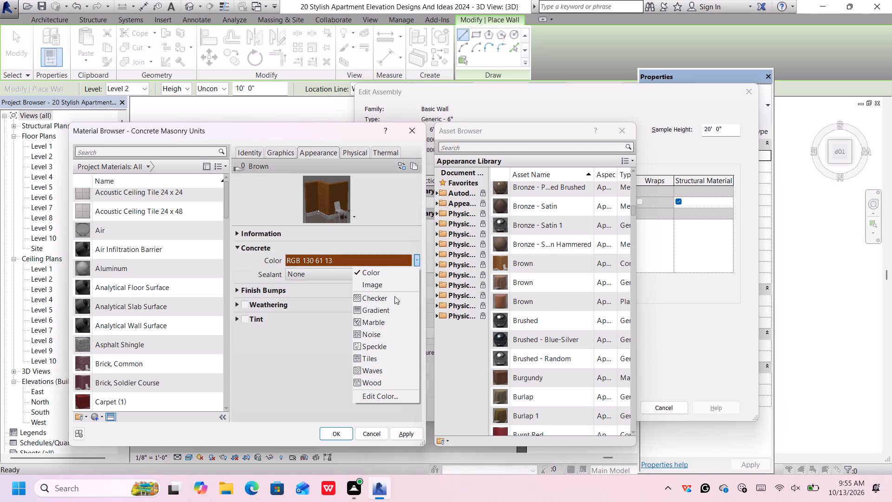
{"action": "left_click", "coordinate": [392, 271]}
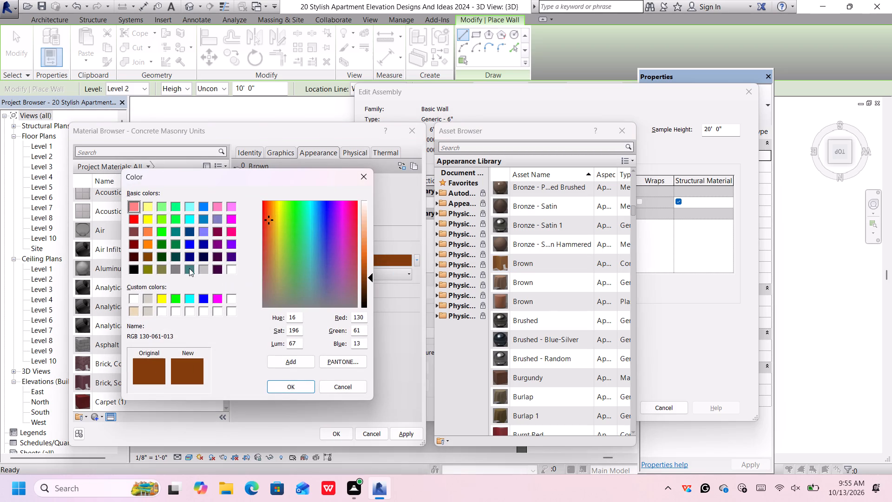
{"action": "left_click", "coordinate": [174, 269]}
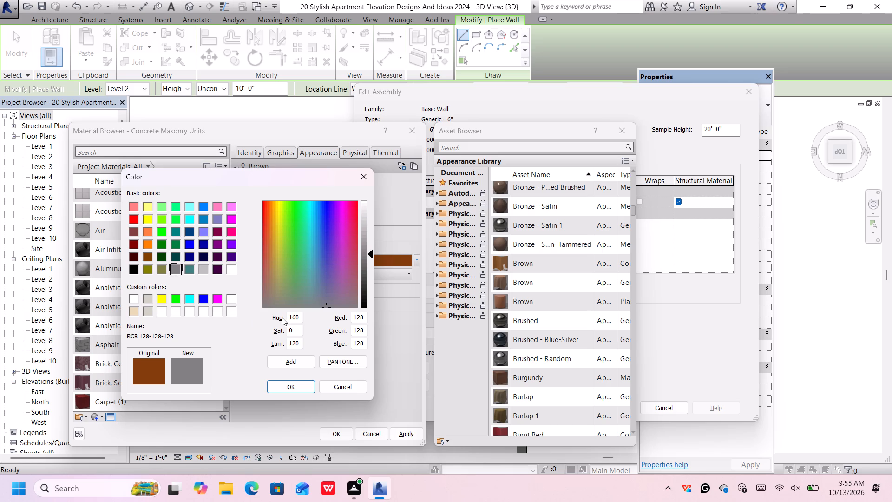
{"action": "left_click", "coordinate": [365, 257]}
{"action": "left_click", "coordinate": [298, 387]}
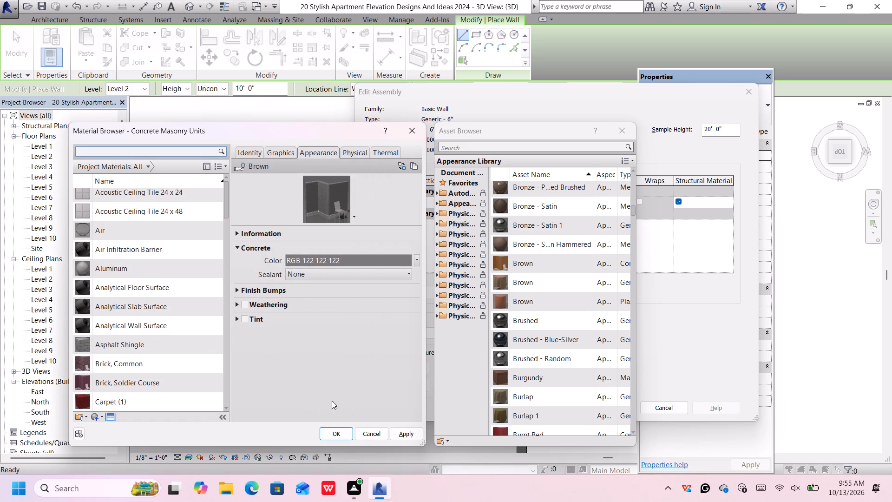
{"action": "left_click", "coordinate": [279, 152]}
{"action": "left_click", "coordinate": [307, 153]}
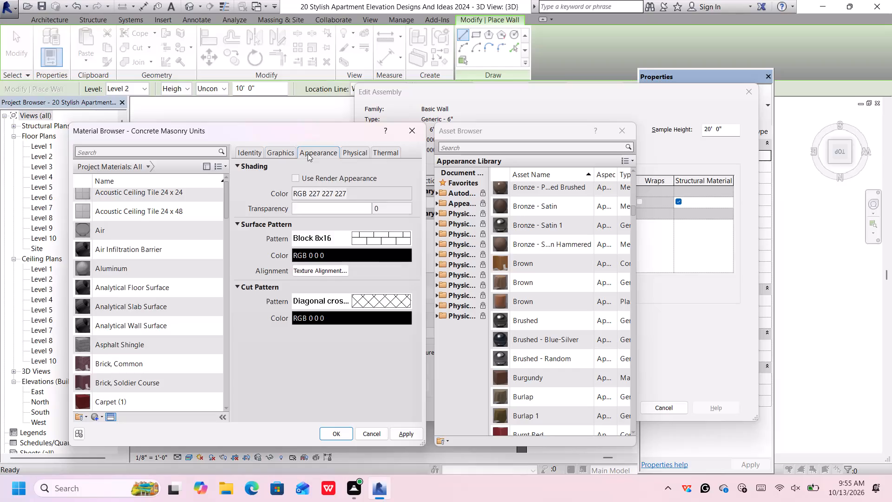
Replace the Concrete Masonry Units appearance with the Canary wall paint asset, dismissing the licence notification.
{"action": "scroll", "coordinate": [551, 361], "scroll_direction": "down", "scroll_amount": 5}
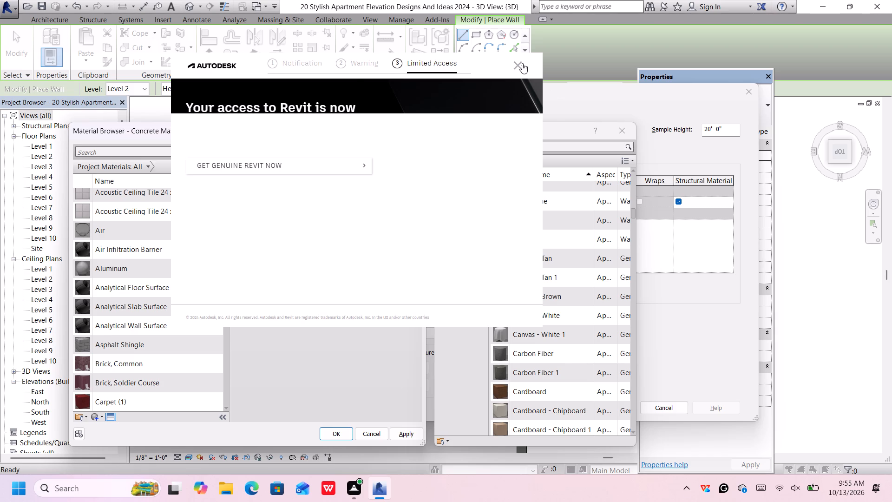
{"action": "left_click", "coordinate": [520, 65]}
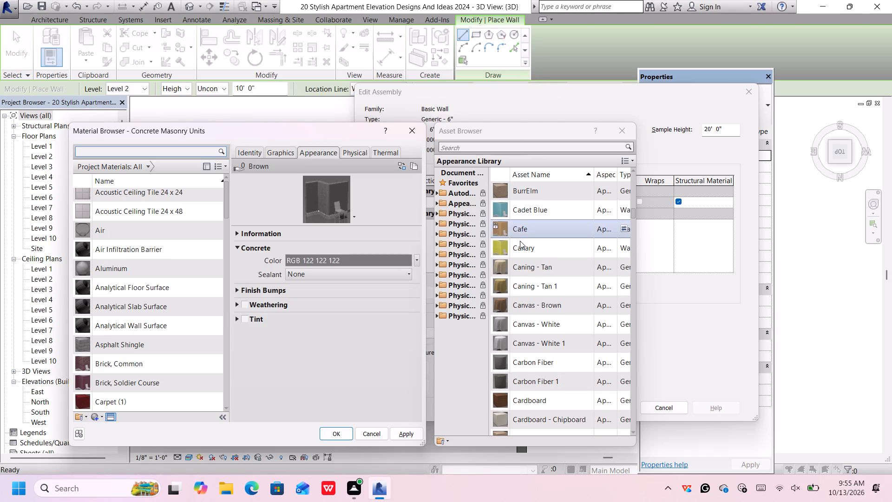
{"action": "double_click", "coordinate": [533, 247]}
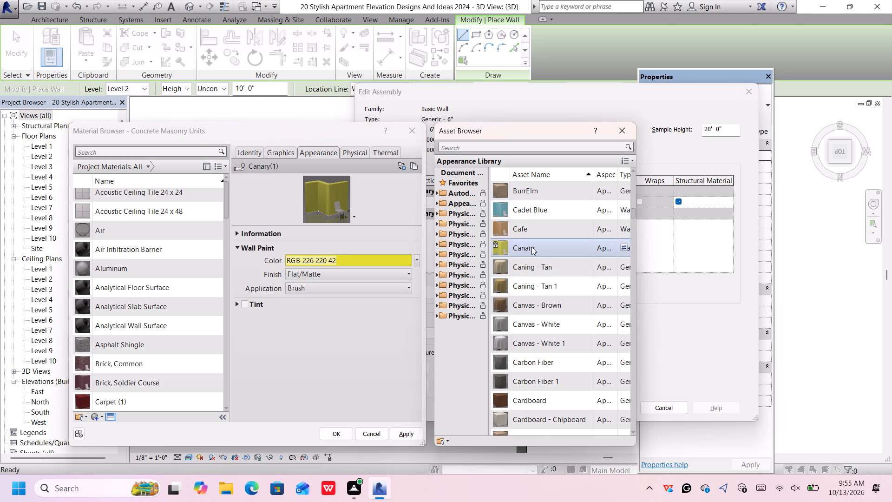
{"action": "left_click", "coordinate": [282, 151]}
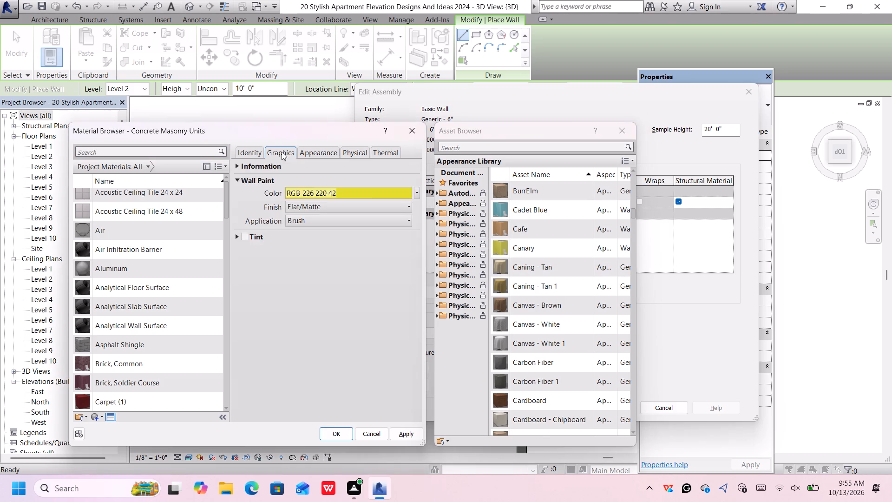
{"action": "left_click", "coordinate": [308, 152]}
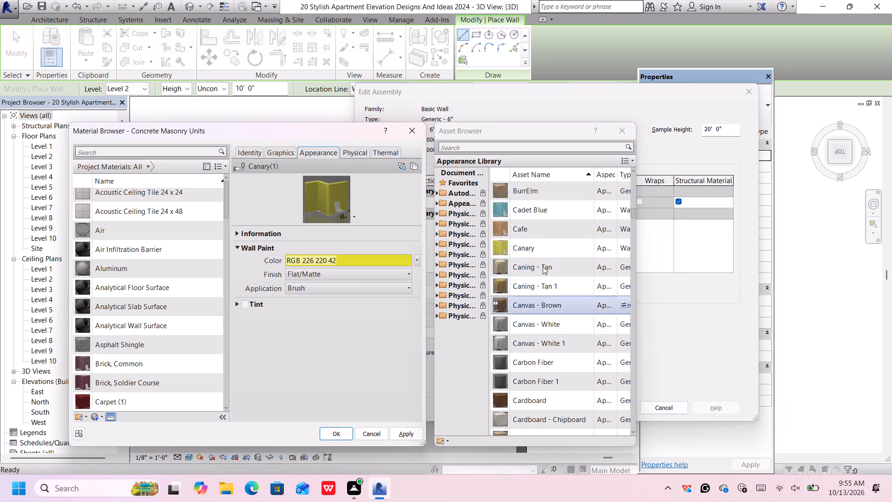
Replace the Concrete Masonry Units appearance with the Cafe wall paint asset and recolour it gray, RGB 128 128 128.
{"action": "double_click", "coordinate": [543, 229]}
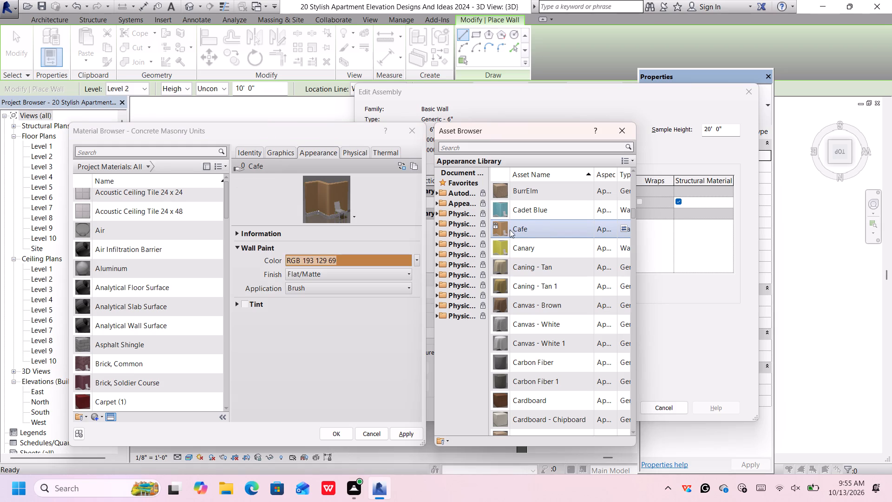
{"action": "left_click", "coordinate": [418, 259]}
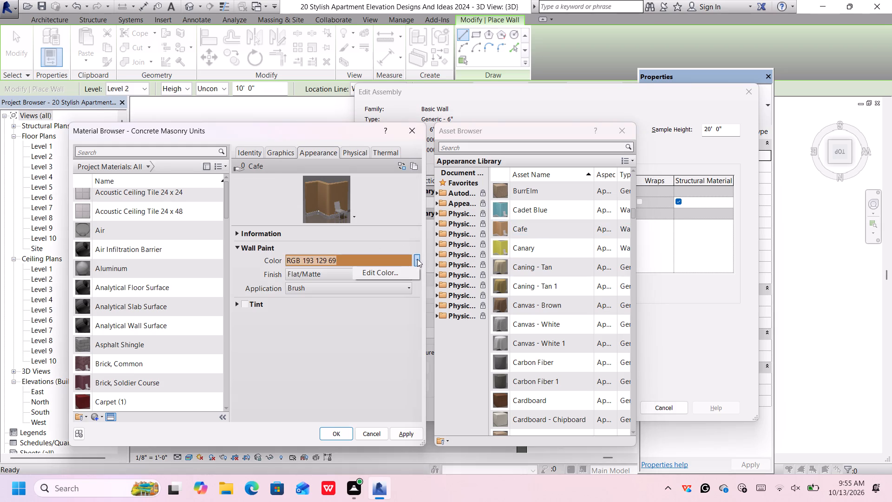
{"action": "left_click", "coordinate": [410, 269]}
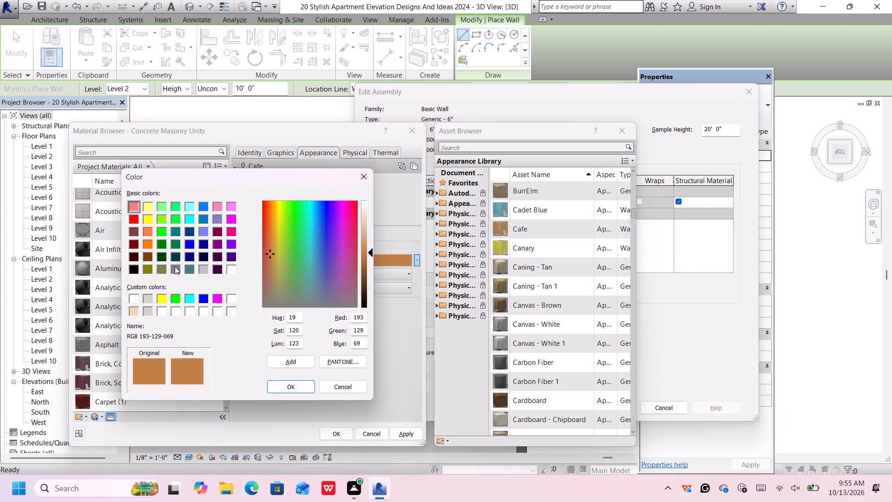
{"action": "left_click", "coordinate": [175, 267]}
{"action": "left_click", "coordinate": [287, 388]}
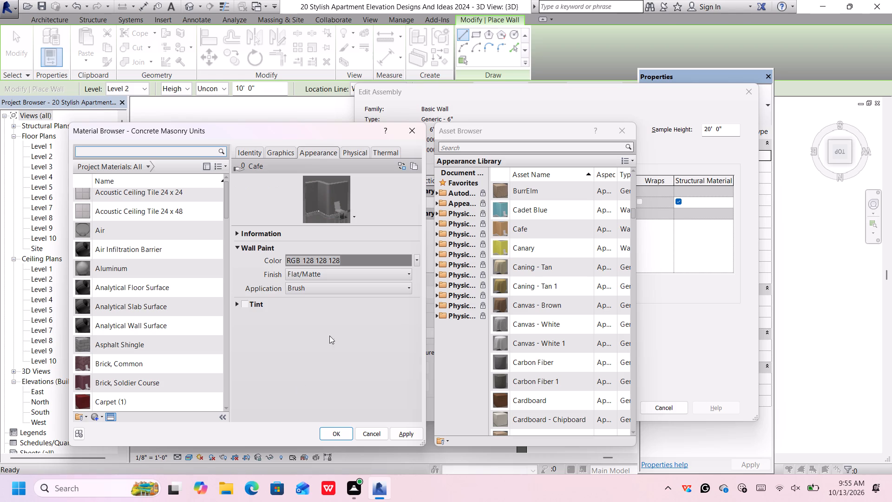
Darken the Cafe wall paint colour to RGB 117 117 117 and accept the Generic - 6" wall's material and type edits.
{"action": "left_click", "coordinate": [417, 258]}
{"action": "left_click", "coordinate": [407, 270]}
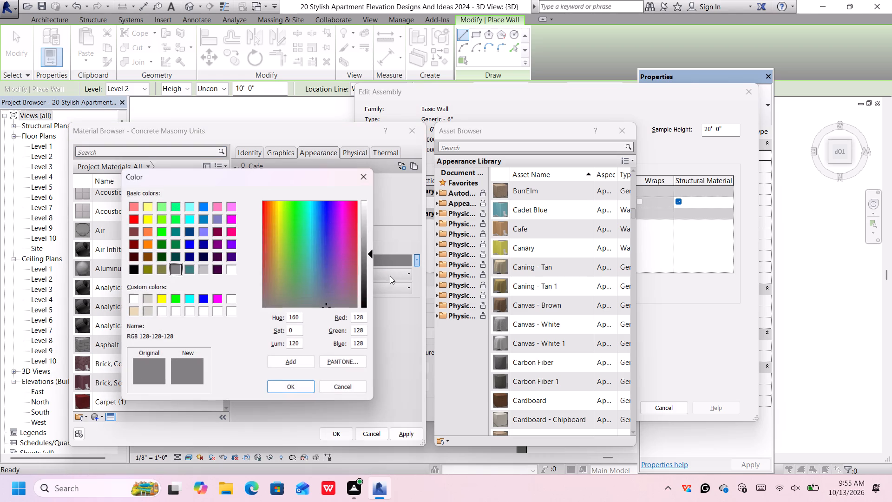
{"action": "left_click", "coordinate": [366, 258]}
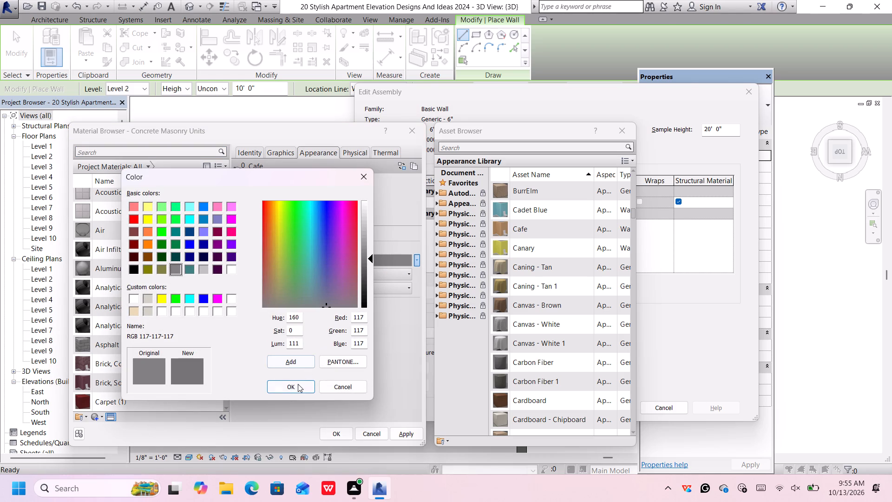
{"action": "left_click", "coordinate": [298, 385]}
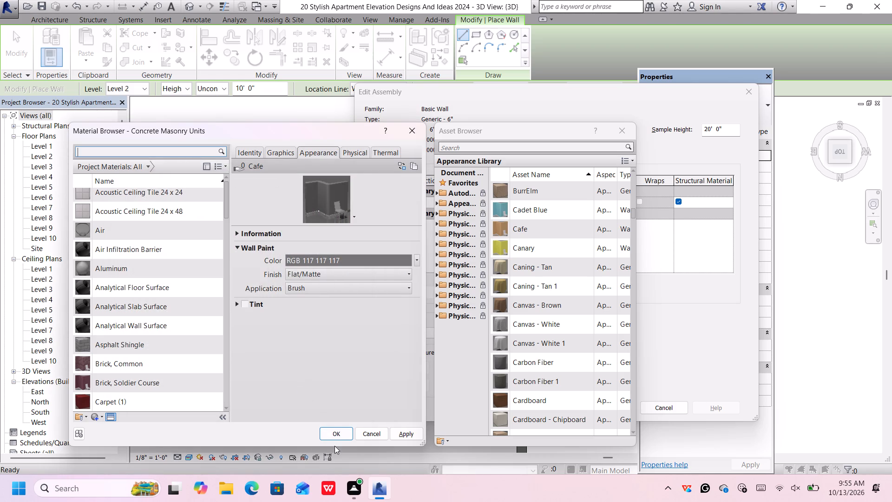
{"action": "left_click", "coordinate": [338, 435]}
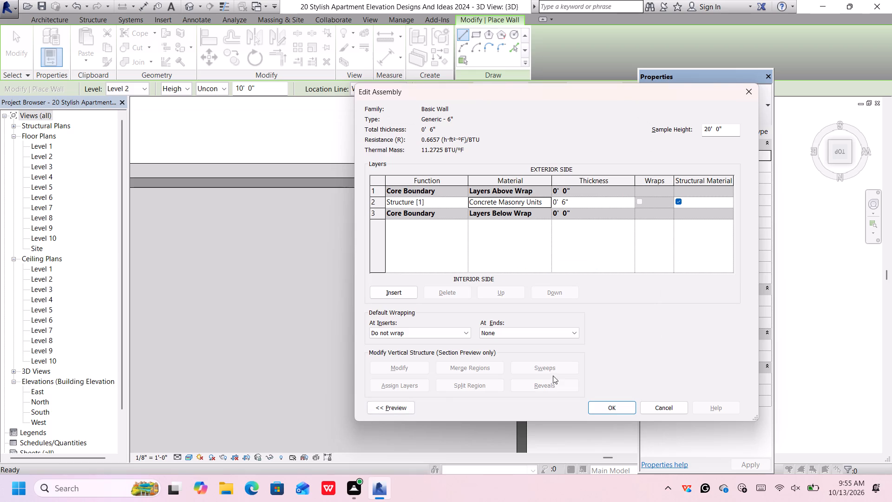
{"action": "left_click", "coordinate": [614, 405]}
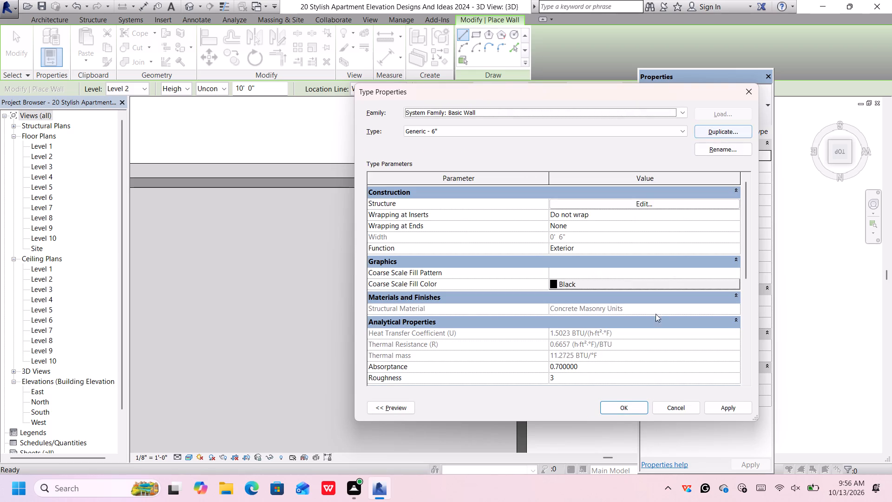
{"action": "left_click", "coordinate": [622, 407]}
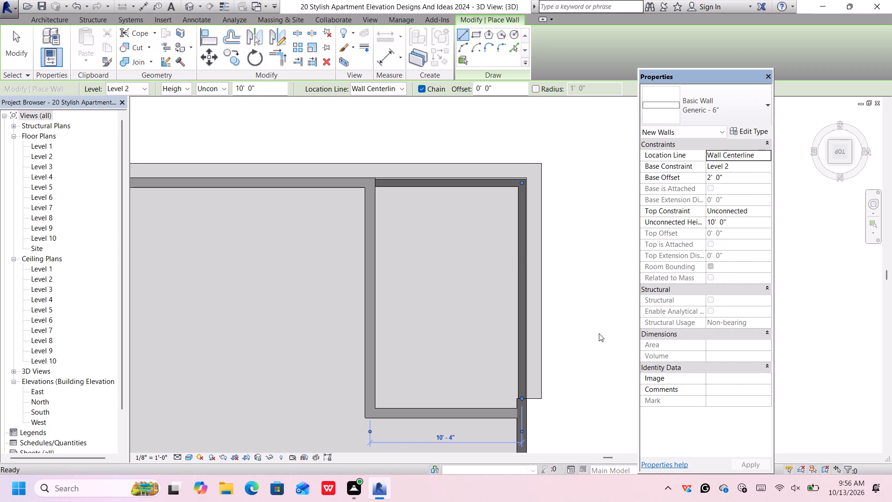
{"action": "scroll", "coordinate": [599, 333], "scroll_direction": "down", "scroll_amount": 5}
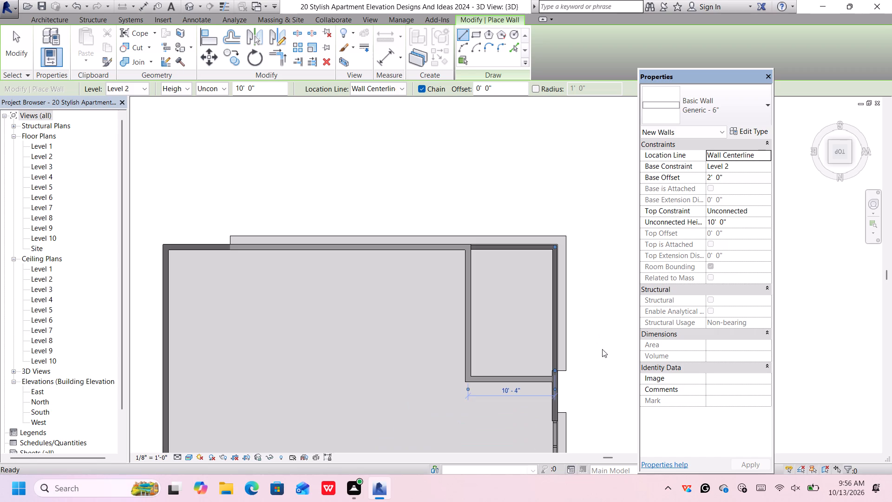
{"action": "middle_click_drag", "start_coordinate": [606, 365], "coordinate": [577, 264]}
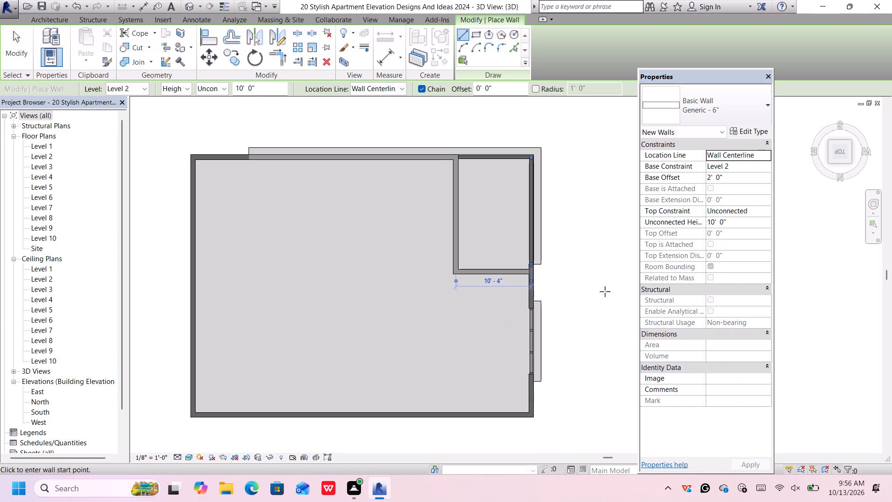
Leave wall placement and set the base offset of the two outer Generic - 6" balcony walls on Level 2 to 1' 0".
{"action": "middle_click_drag", "start_coordinate": [608, 274], "coordinate": [587, 291]}
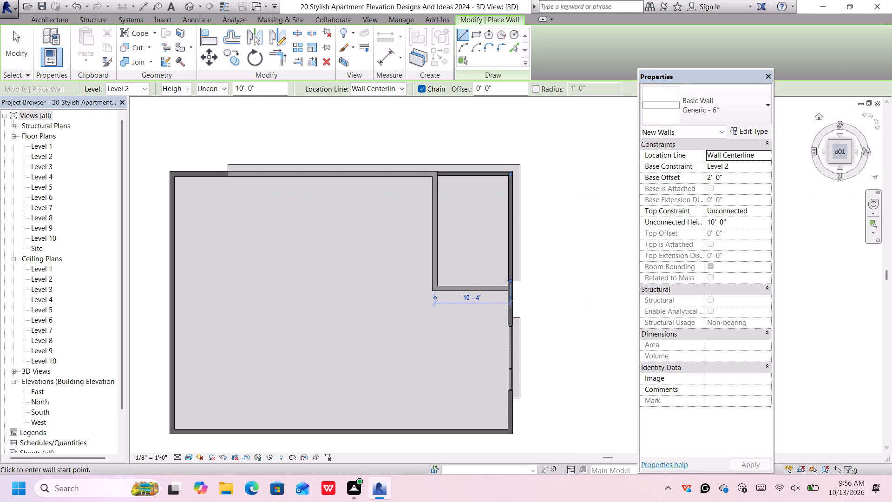
{"action": "left_click", "coordinate": [830, 162]}
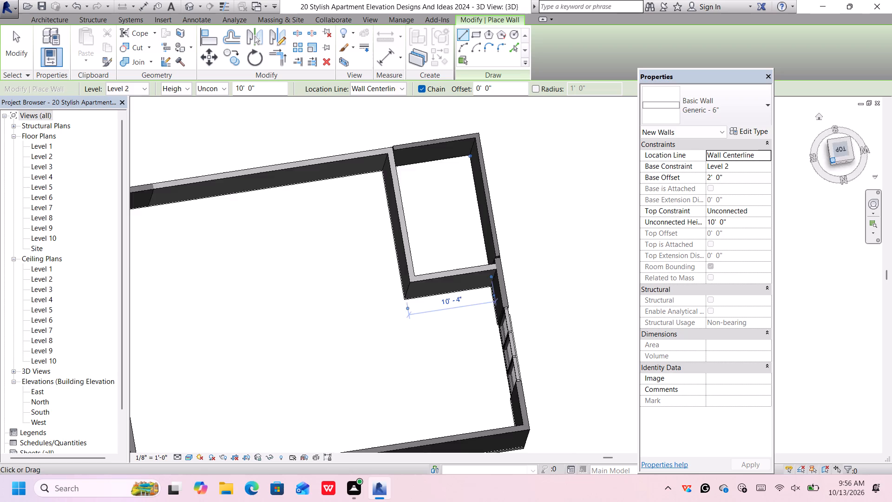
{"action": "scroll", "coordinate": [499, 210], "scroll_direction": "down", "scroll_amount": 5}
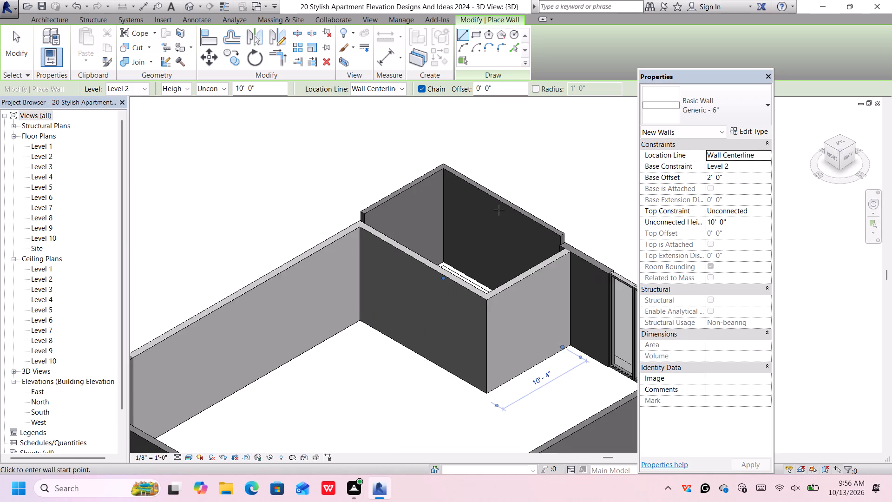
{"action": "scroll", "coordinate": [500, 210], "scroll_direction": "down", "scroll_amount": 6}
{"action": "middle_click_drag", "start_coordinate": [618, 383], "coordinate": [617, 383]}
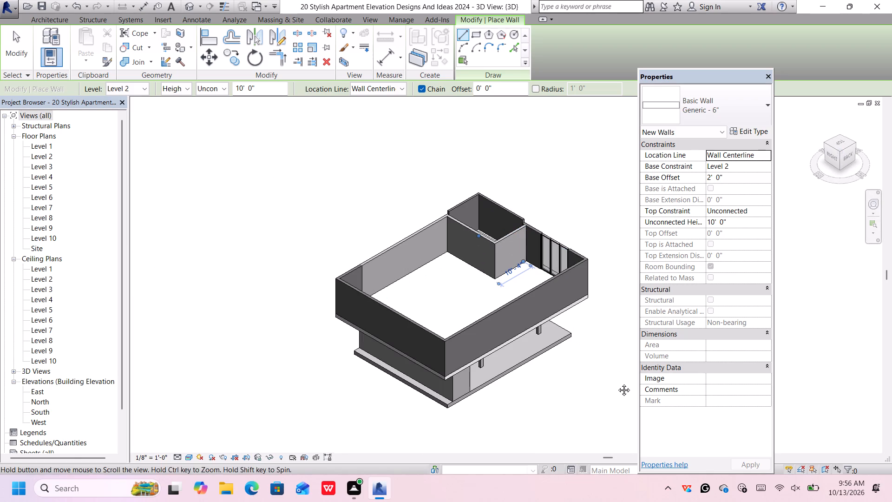
{"action": "middle_click_drag", "start_coordinate": [617, 383], "coordinate": [324, 340]}
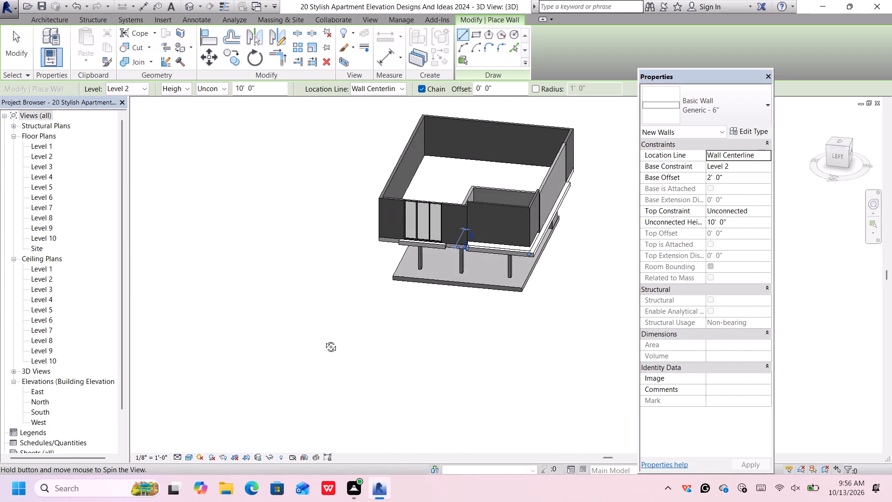
{"action": "middle_click_drag", "start_coordinate": [324, 340], "coordinate": [323, 340]}
{"action": "key", "text": "space"}
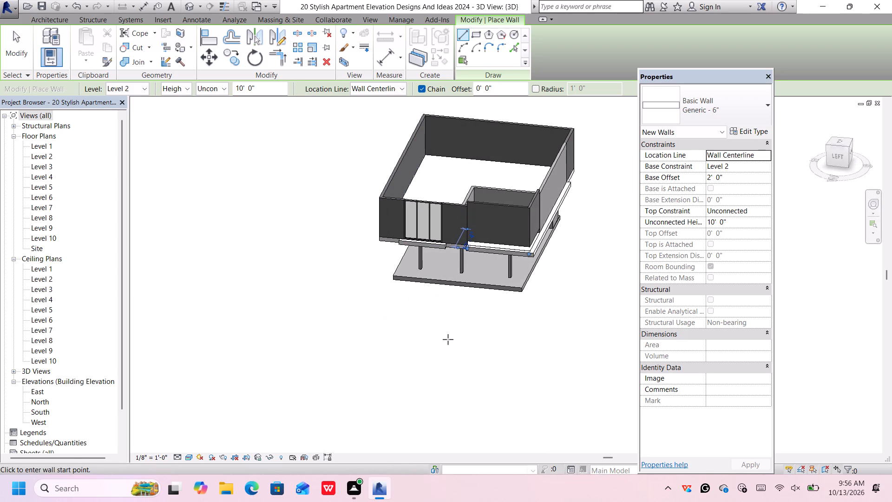
{"action": "key", "text": "Escape"}
{"action": "scroll", "coordinate": [506, 216], "scroll_direction": "up", "scroll_amount": 1}
{"action": "key", "text": "Escape"}
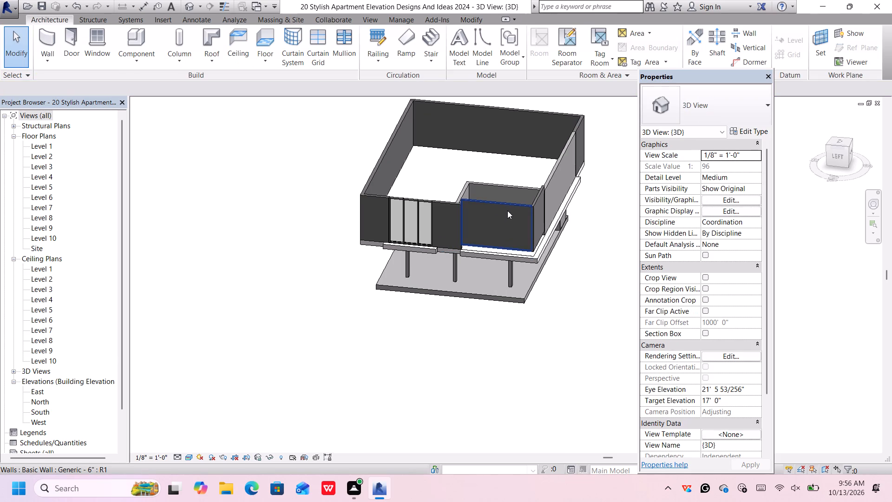
{"action": "left_click", "coordinate": [511, 206]}
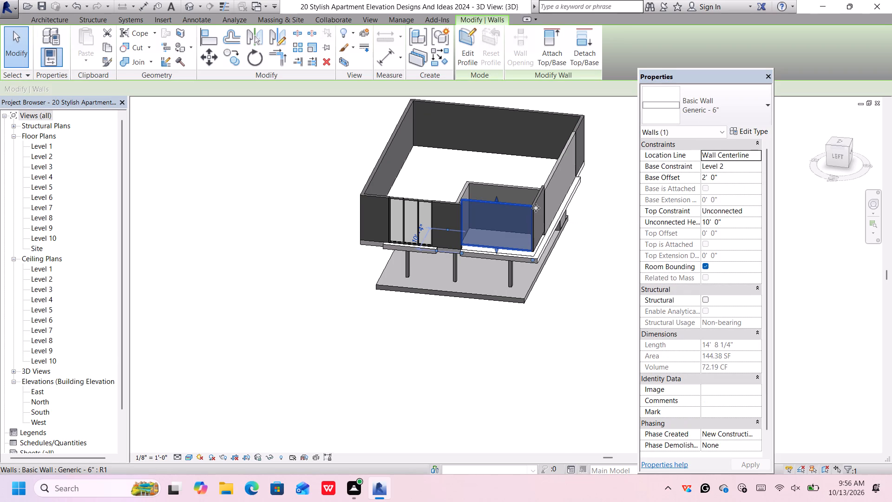
{"action": "left_click", "coordinate": [538, 200], "text": "ctrl"}
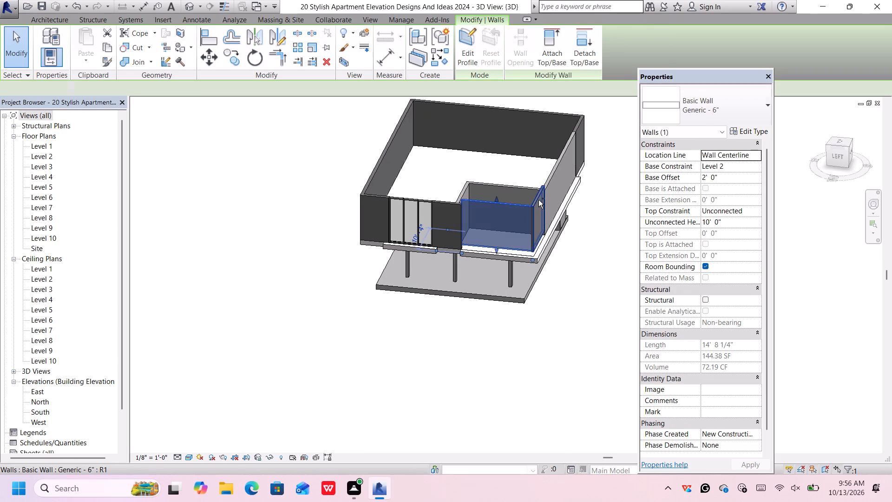
{"action": "left_click", "coordinate": [723, 179]}
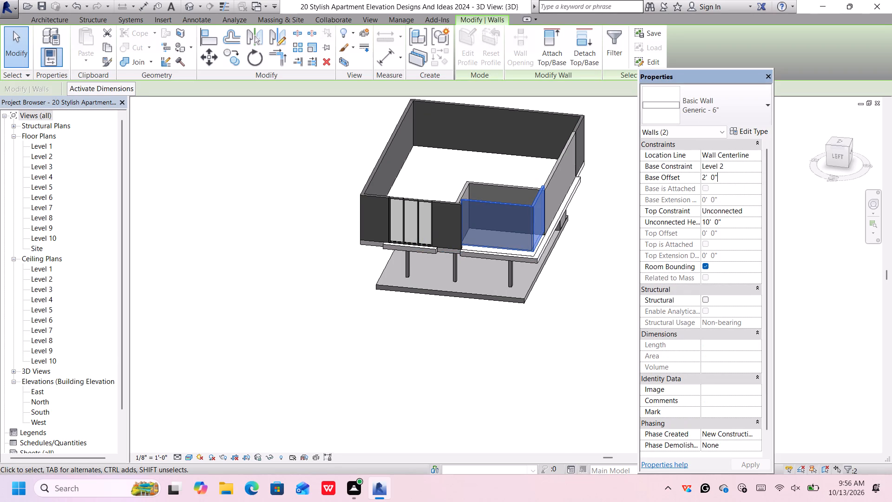
{"action": "key", "text": "BackSpace"}
{"action": "key", "text": "BackSpace"}
{"action": "key", "text": "BackSpace"}
{"action": "key", "text": "BackSpace"}
{"action": "key", "text": "BackSpace"}
{"action": "key", "text": "BackSpace"}
{"action": "key", "text": "BackSpace"}
{"action": "key", "text": "BackSpace"}
{"action": "key", "text": "BackSpace"}
{"action": "key", "text": "BackSpace"}
{"action": "key", "text": "BackSpace"}
{"action": "key", "text": "BackSpace"}
{"action": "key", "text": "BackSpace"}
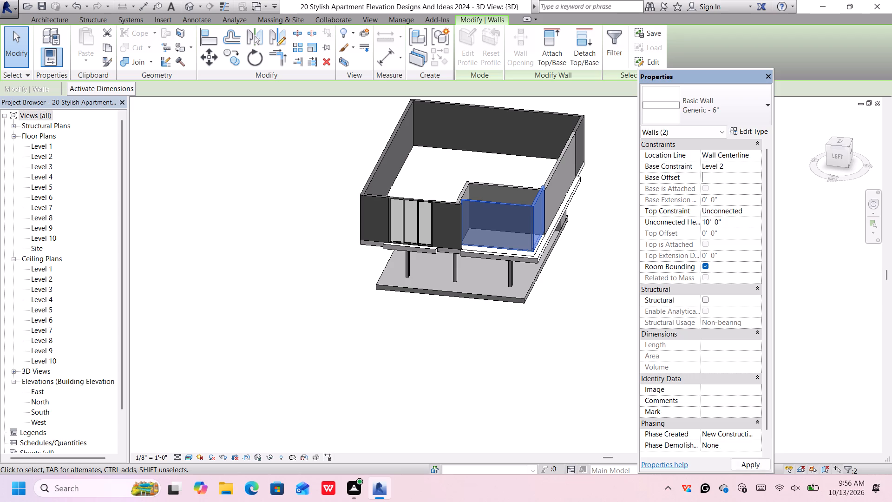
{"action": "key", "text": "End"}
{"action": "key", "text": "apostrophe"}
{"action": "key", "text": "BackSpace"}
{"action": "type", "text": "1'"}
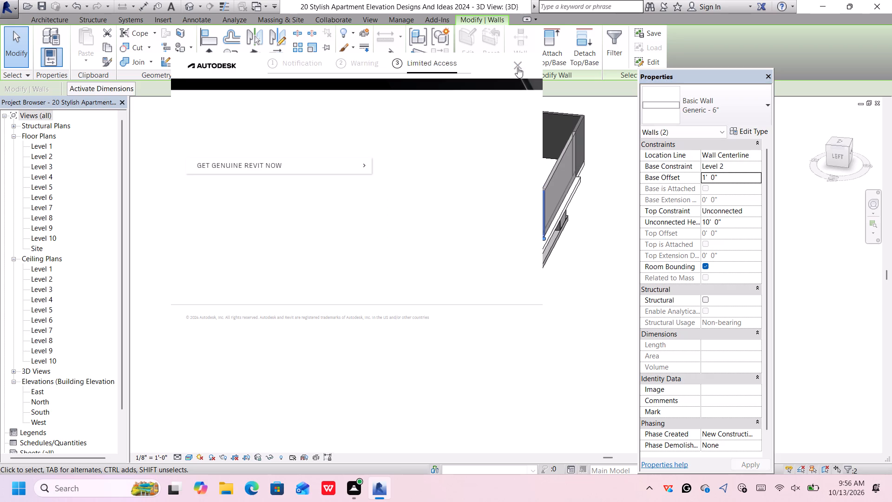
{"action": "left_click", "coordinate": [518, 66]}
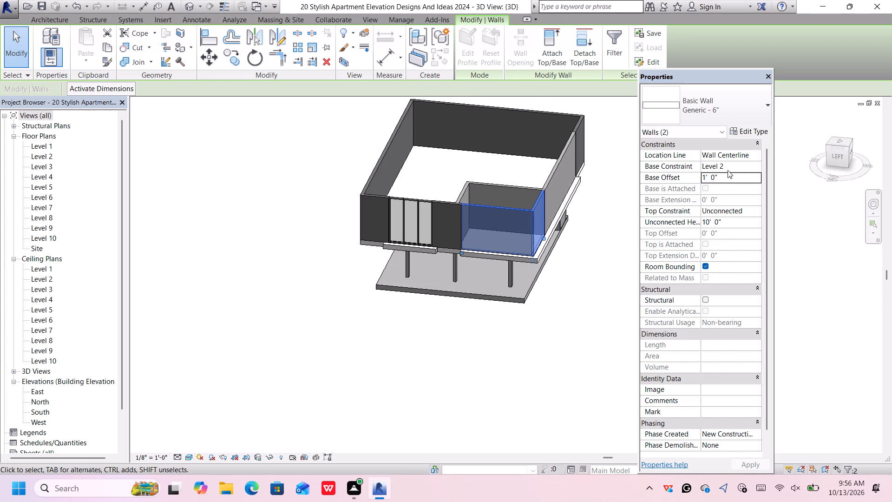
Set the unconnected height of the two selected balcony walls to 2' 0" to form a low parapet.
{"action": "left_click", "coordinate": [729, 221]}
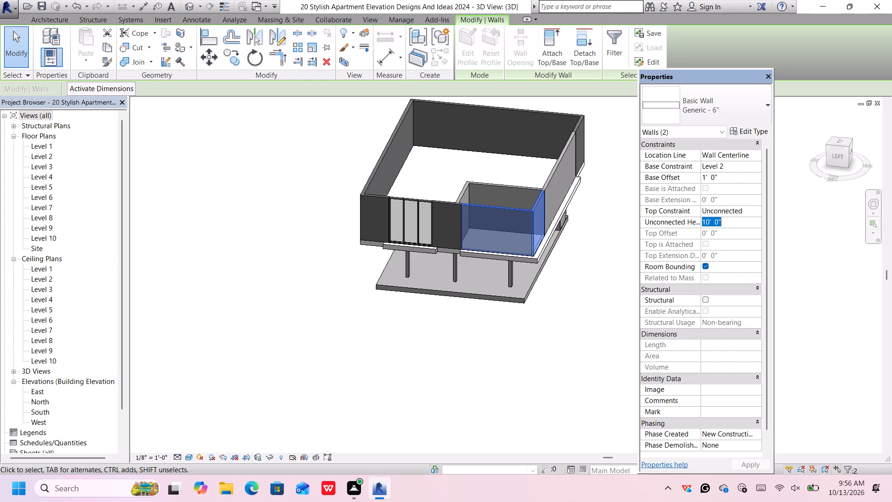
{"action": "key", "text": "BackSpace"}
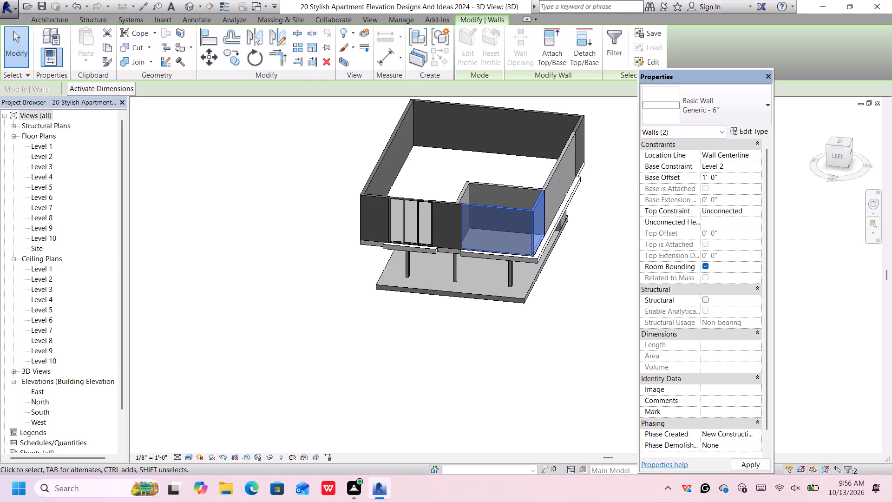
{"action": "type", "text": "2'"}
{"action": "key", "text": "Return"}
{"action": "key", "text": "Return"}
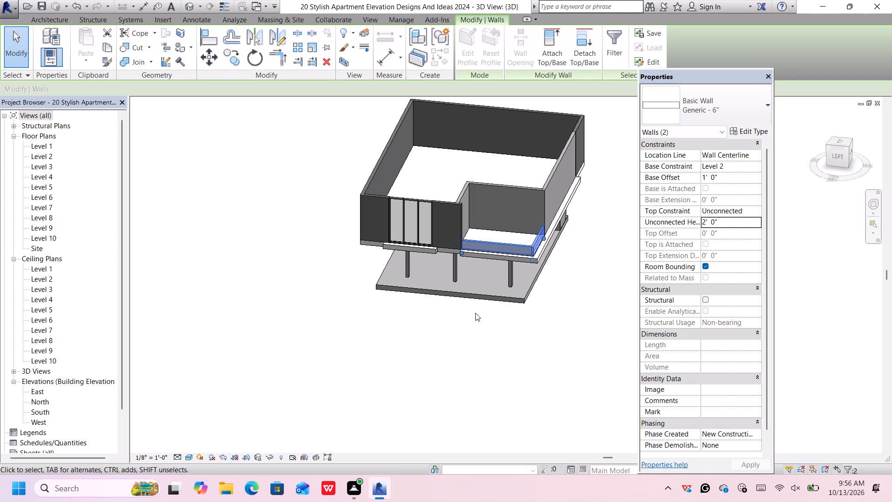
Inspect the low balcony parapet from several angles in 3D, checking how it meets the slab edge and the adjoining walls.
{"action": "middle_click_drag", "start_coordinate": [530, 329], "coordinate": [482, 324]}
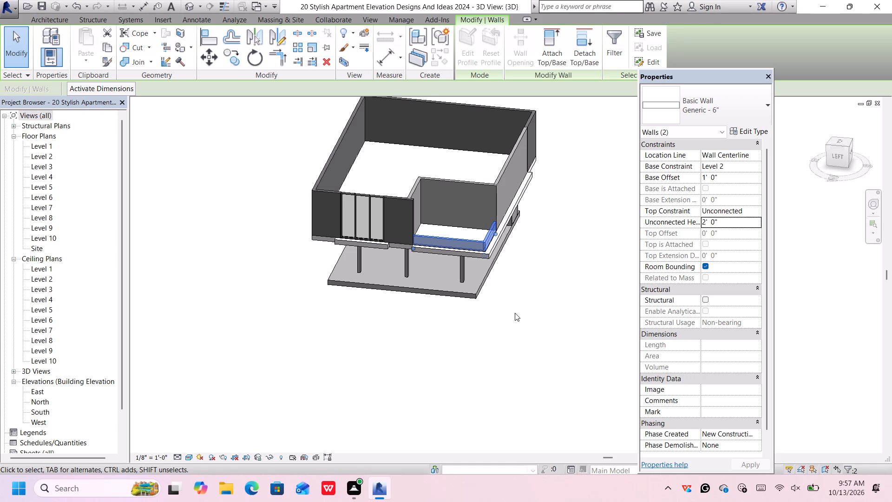
{"action": "middle_click_drag", "start_coordinate": [515, 313], "coordinate": [501, 226]}
{"action": "scroll", "coordinate": [515, 313], "scroll_direction": "down", "scroll_amount": 1, "text": "shift"}
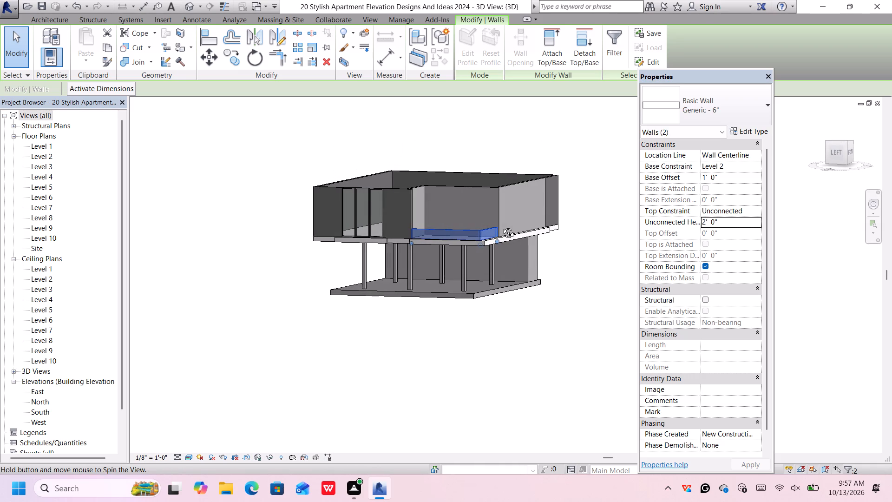
{"action": "middle_click_drag", "start_coordinate": [501, 226], "coordinate": [501, 226]}
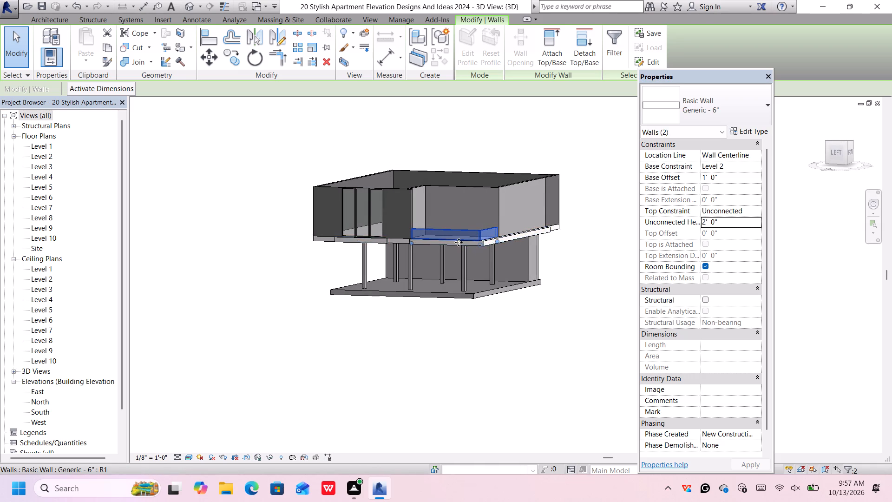
{"action": "scroll", "coordinate": [459, 240], "scroll_direction": "up", "scroll_amount": 4}
{"action": "middle_click_drag", "start_coordinate": [508, 364], "coordinate": [507, 368], "text": "shift"}
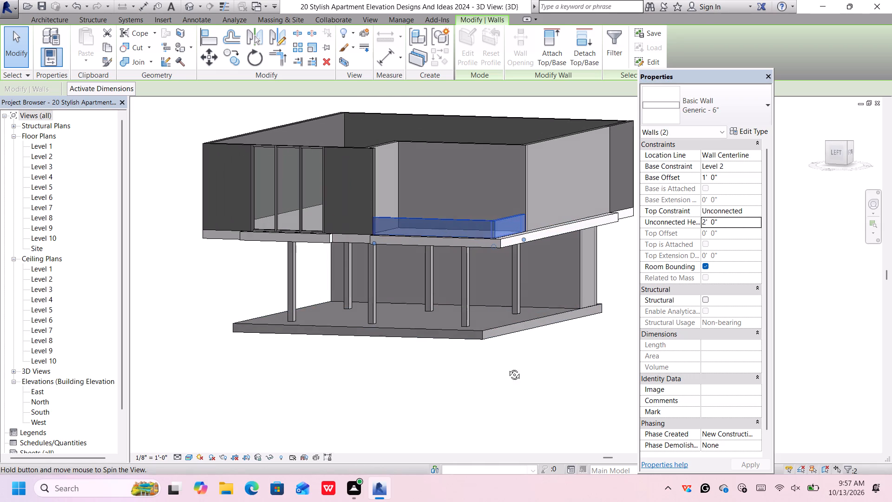
{"action": "middle_click_drag", "start_coordinate": [507, 368], "coordinate": [506, 468], "text": "shift"}
{"action": "scroll", "coordinate": [531, 360], "scroll_direction": "down", "scroll_amount": 2}
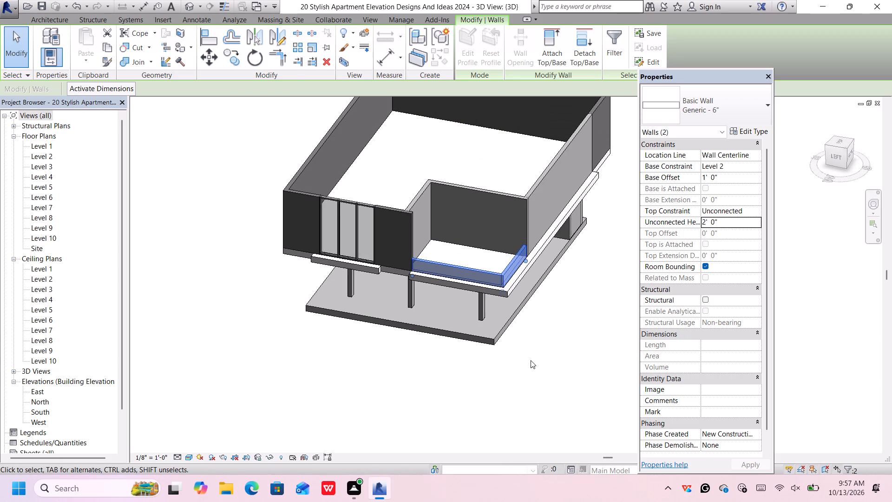
{"action": "middle_click_drag", "start_coordinate": [531, 360], "coordinate": [492, 327]}
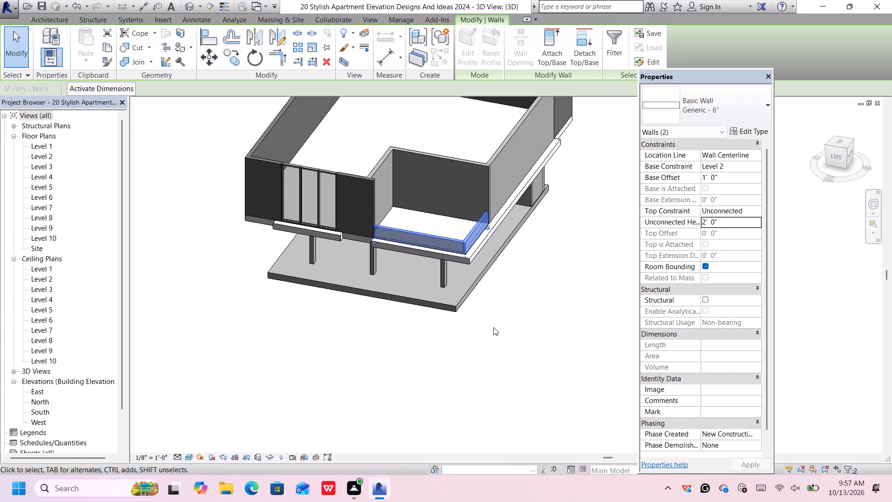
{"action": "left_click", "coordinate": [507, 294]}
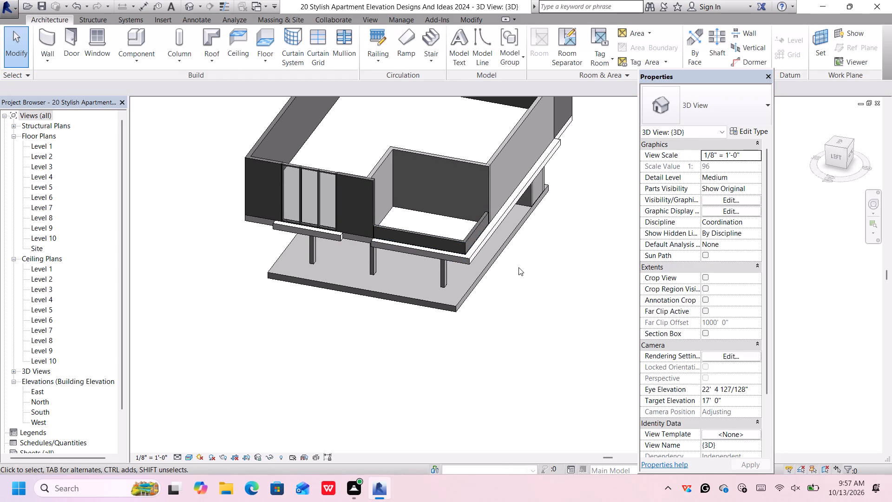
{"action": "middle_click_drag", "start_coordinate": [518, 268], "coordinate": [520, 301]}
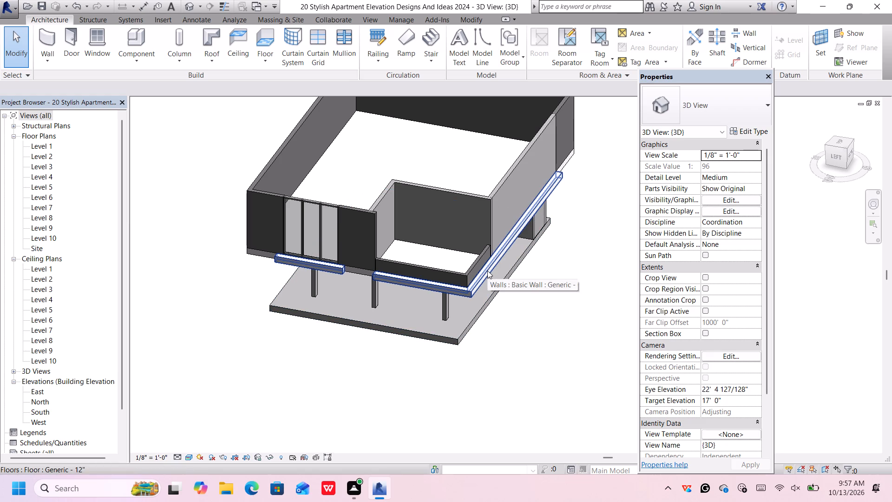
{"action": "scroll", "coordinate": [446, 267], "scroll_direction": "up", "scroll_amount": 4}
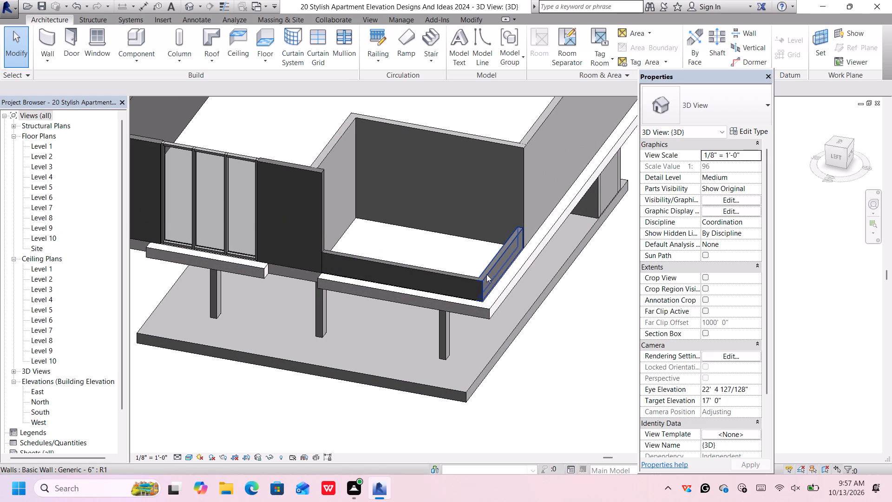
{"action": "middle_click_drag", "start_coordinate": [489, 271], "coordinate": [474, 251]}
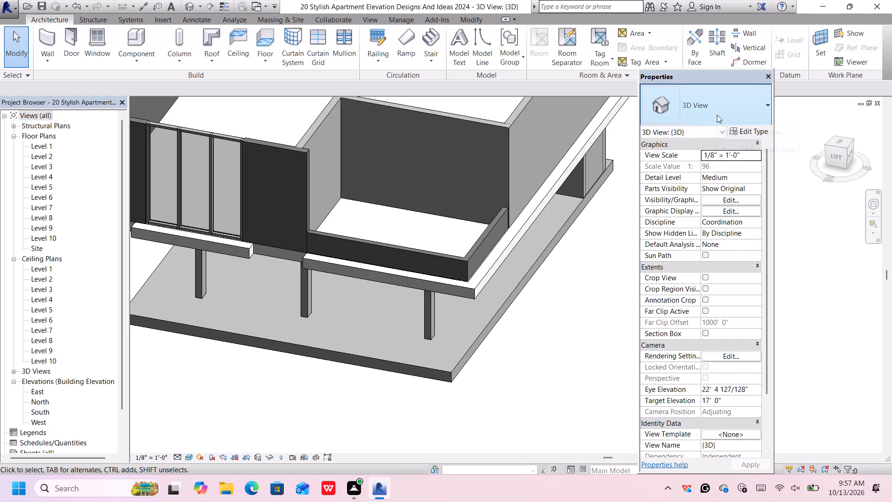
{"action": "scroll", "coordinate": [462, 300], "scroll_direction": "down", "scroll_amount": 5}
{"action": "middle_click_drag", "start_coordinate": [505, 329], "coordinate": [497, 340]}
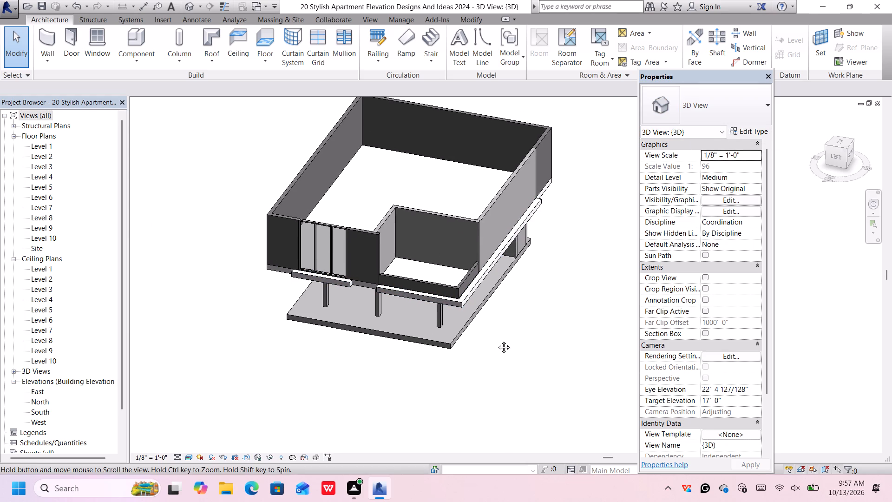
{"action": "middle_click_drag", "start_coordinate": [497, 340], "coordinate": [492, 350]}
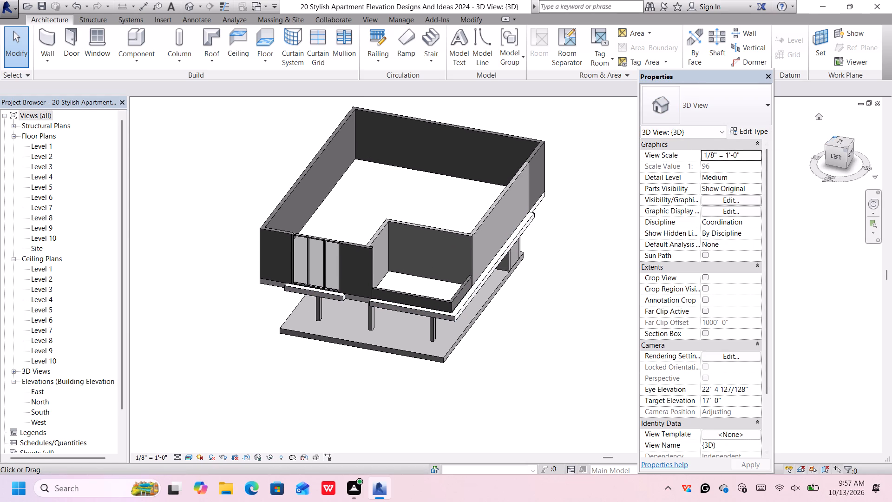
View the balcony corner from the top, close the licence notification, and start a new floor boundary sketch.
{"action": "left_click", "coordinate": [837, 142]}
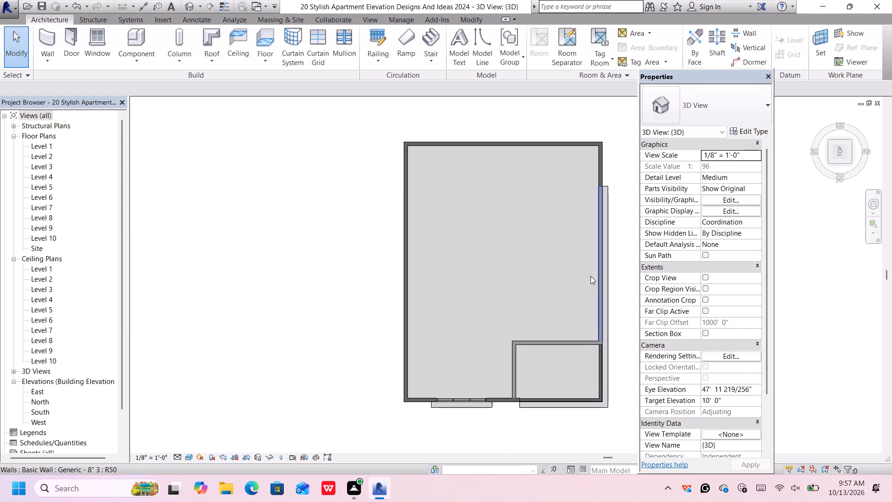
{"action": "middle_click_drag", "start_coordinate": [624, 309], "coordinate": [559, 274]}
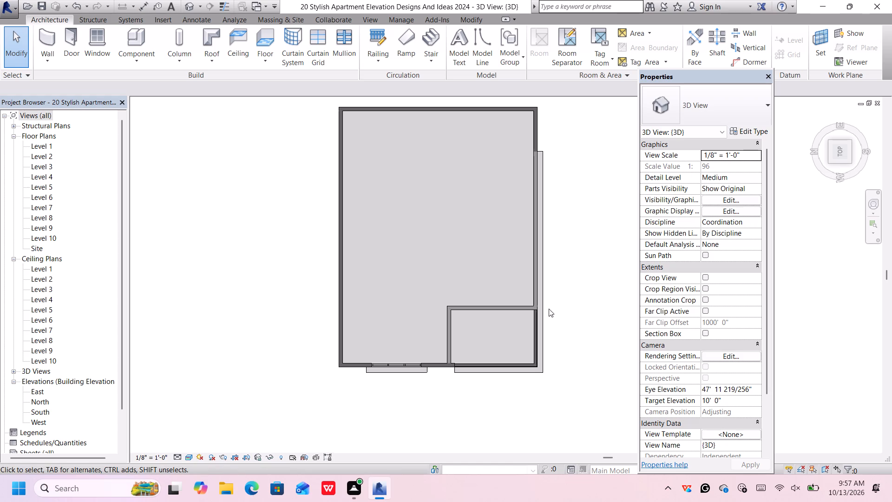
{"action": "scroll", "coordinate": [551, 309], "scroll_direction": "up", "scroll_amount": 4}
{"action": "middle_click_drag", "start_coordinate": [549, 337], "coordinate": [549, 311]}
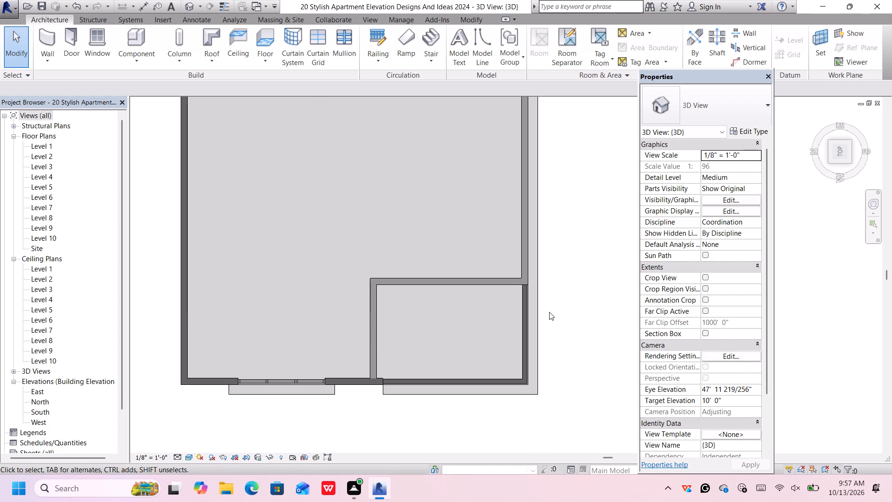
{"action": "scroll", "coordinate": [546, 317], "scroll_direction": "up", "scroll_amount": 2}
{"action": "middle_click_drag", "start_coordinate": [547, 337], "coordinate": [555, 307]}
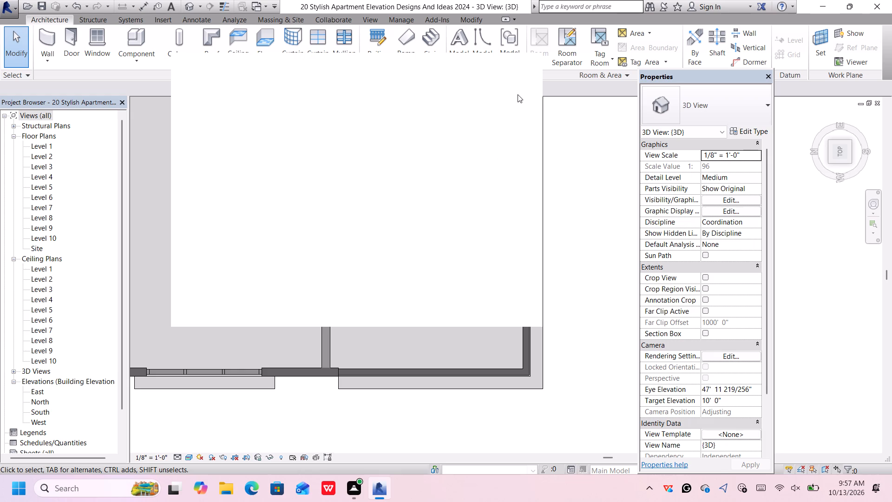
{"action": "left_click", "coordinate": [518, 64]}
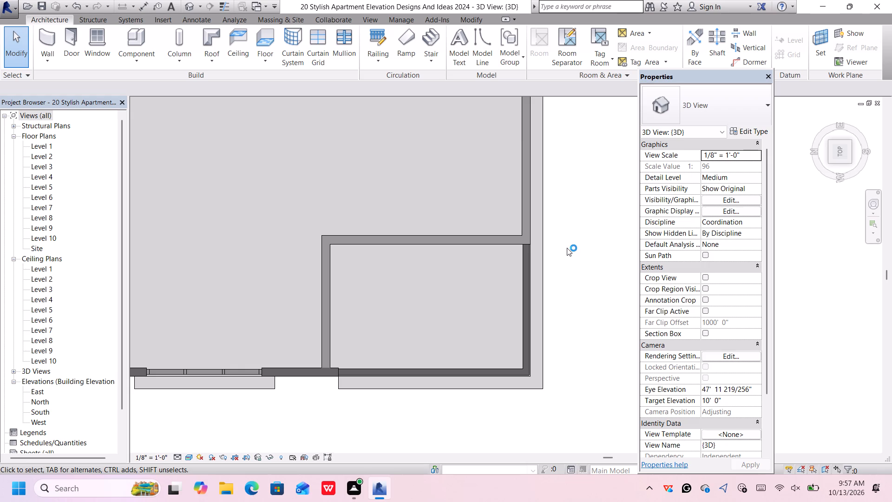
{"action": "scroll", "coordinate": [567, 248], "scroll_direction": "up", "scroll_amount": 2}
{"action": "scroll", "coordinate": [567, 247], "scroll_direction": "down", "scroll_amount": 2}
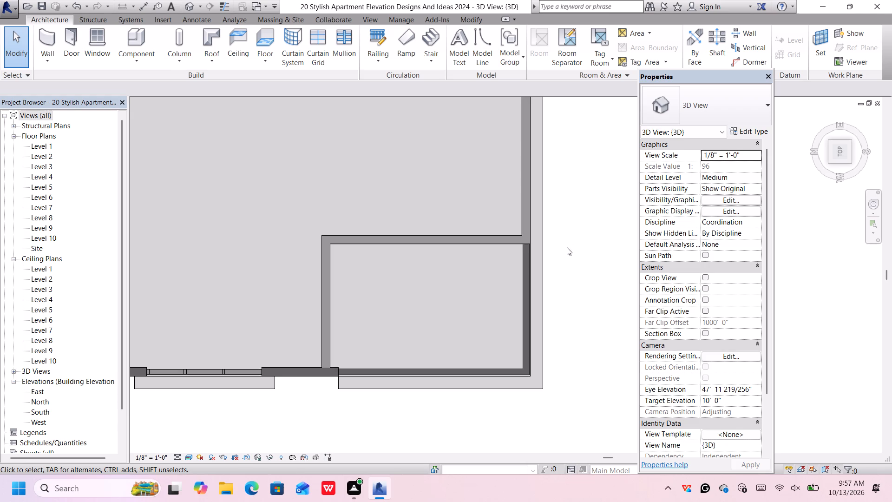
{"action": "middle_click_drag", "start_coordinate": [569, 270], "coordinate": [567, 241]}
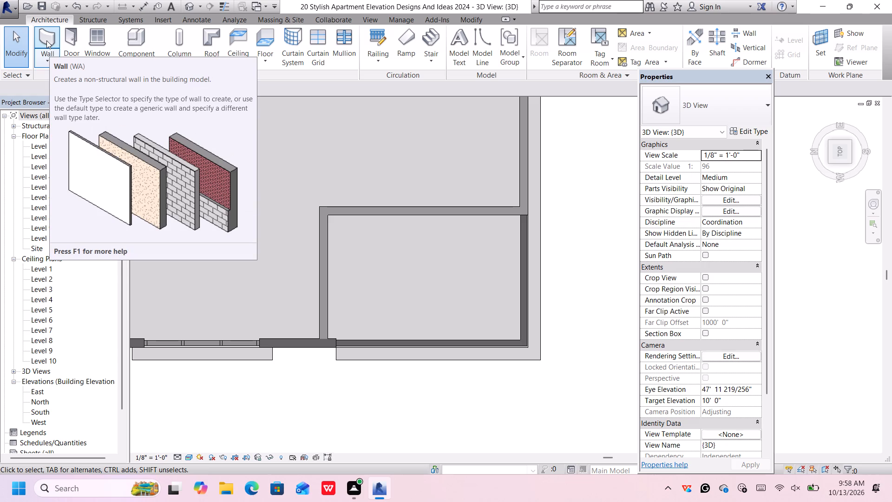
{"action": "left_click", "coordinate": [268, 38]}
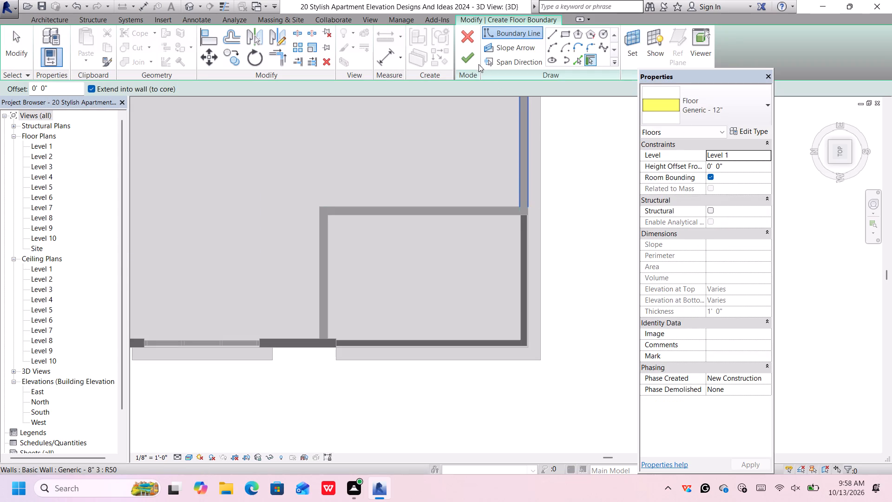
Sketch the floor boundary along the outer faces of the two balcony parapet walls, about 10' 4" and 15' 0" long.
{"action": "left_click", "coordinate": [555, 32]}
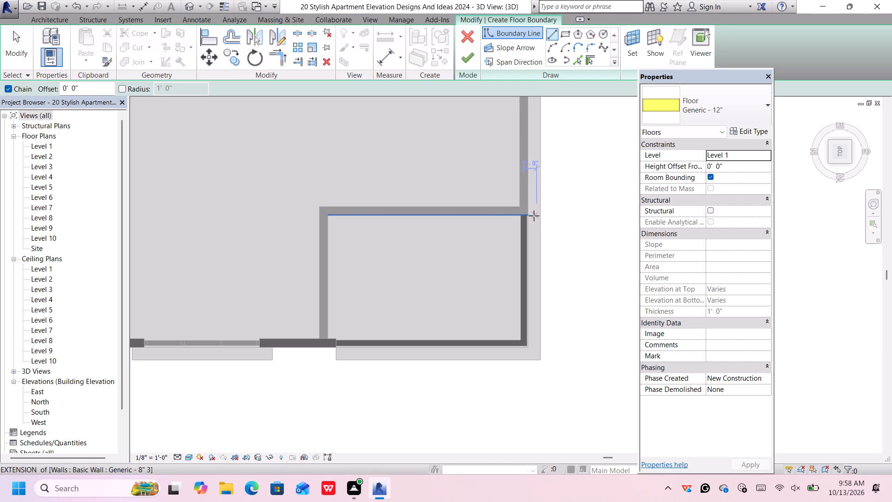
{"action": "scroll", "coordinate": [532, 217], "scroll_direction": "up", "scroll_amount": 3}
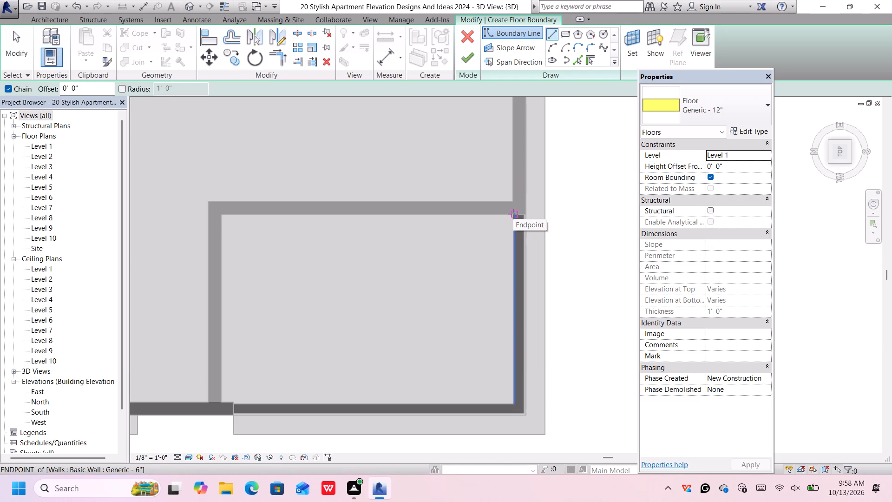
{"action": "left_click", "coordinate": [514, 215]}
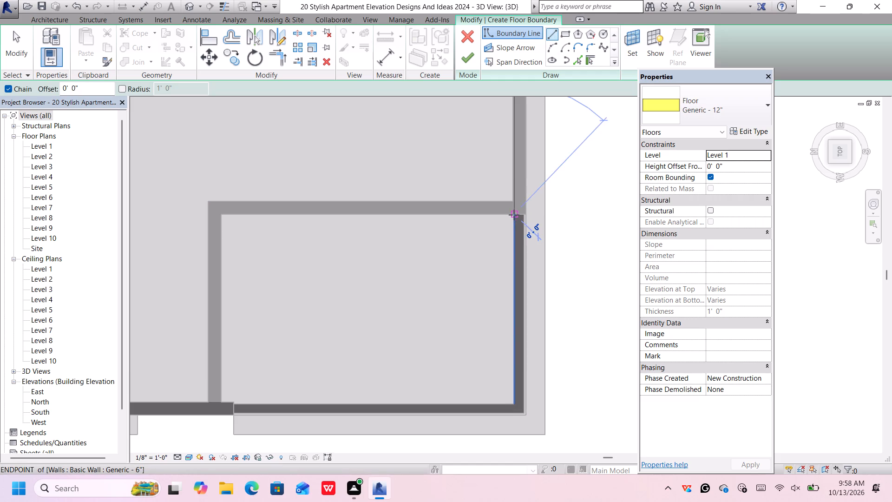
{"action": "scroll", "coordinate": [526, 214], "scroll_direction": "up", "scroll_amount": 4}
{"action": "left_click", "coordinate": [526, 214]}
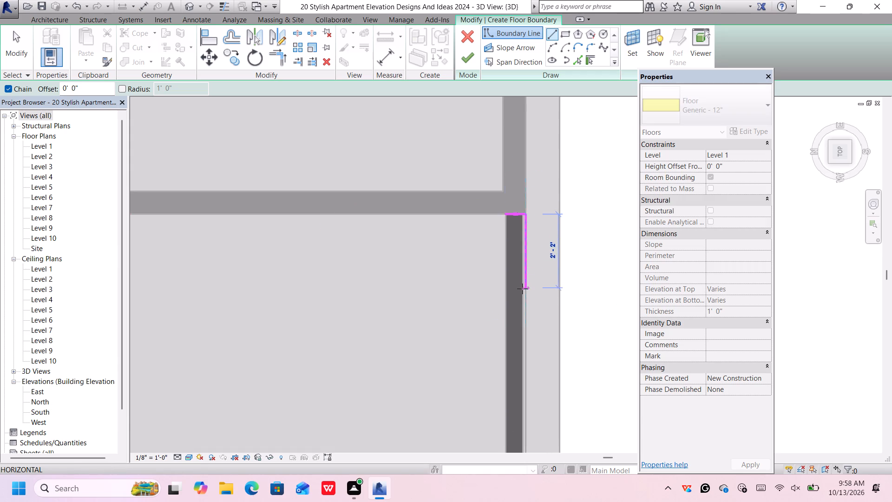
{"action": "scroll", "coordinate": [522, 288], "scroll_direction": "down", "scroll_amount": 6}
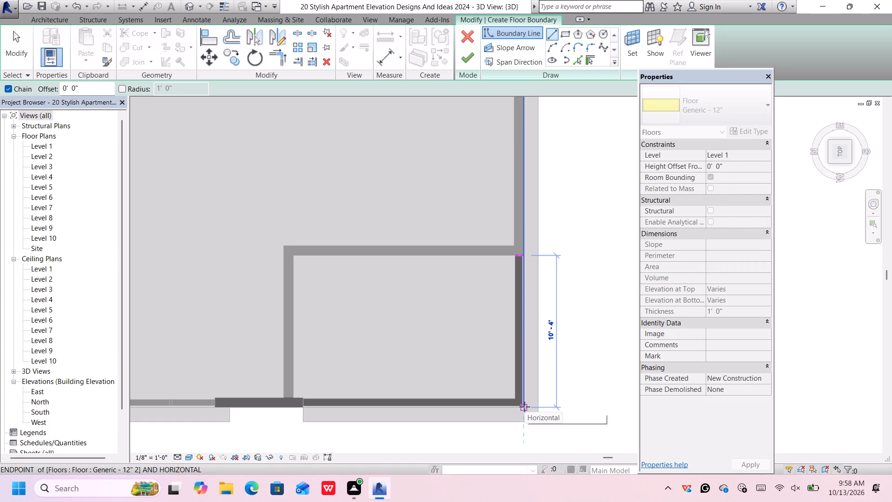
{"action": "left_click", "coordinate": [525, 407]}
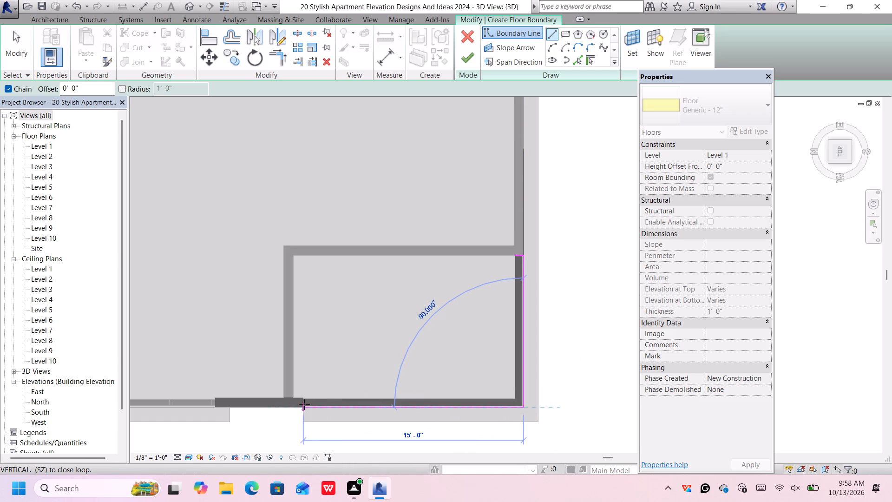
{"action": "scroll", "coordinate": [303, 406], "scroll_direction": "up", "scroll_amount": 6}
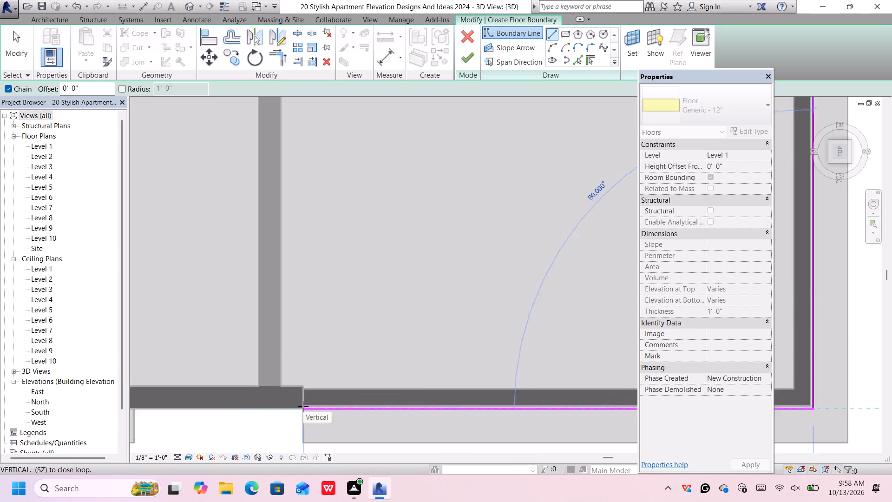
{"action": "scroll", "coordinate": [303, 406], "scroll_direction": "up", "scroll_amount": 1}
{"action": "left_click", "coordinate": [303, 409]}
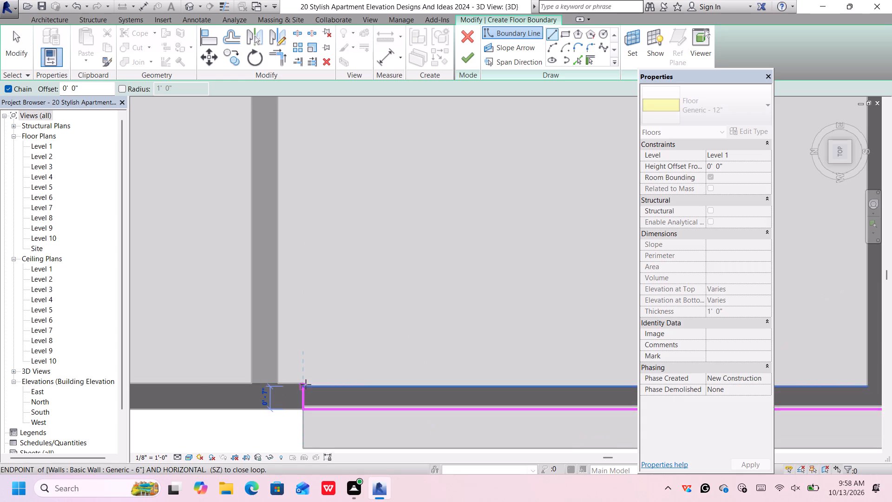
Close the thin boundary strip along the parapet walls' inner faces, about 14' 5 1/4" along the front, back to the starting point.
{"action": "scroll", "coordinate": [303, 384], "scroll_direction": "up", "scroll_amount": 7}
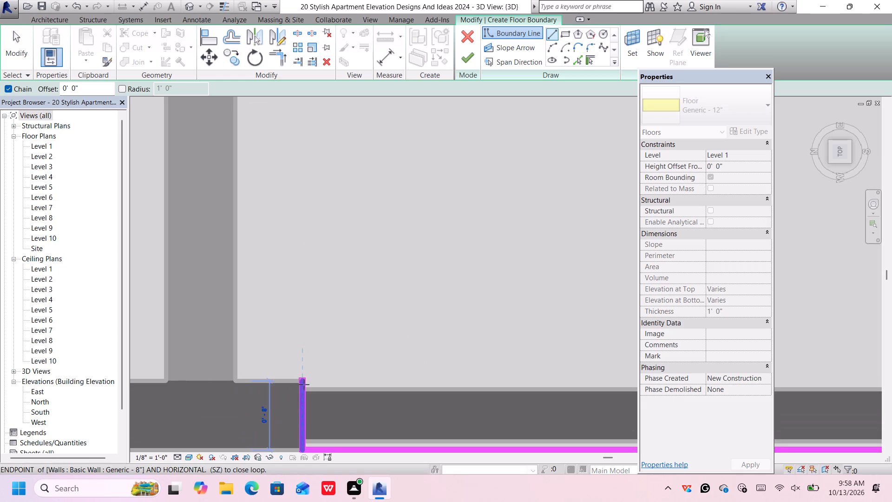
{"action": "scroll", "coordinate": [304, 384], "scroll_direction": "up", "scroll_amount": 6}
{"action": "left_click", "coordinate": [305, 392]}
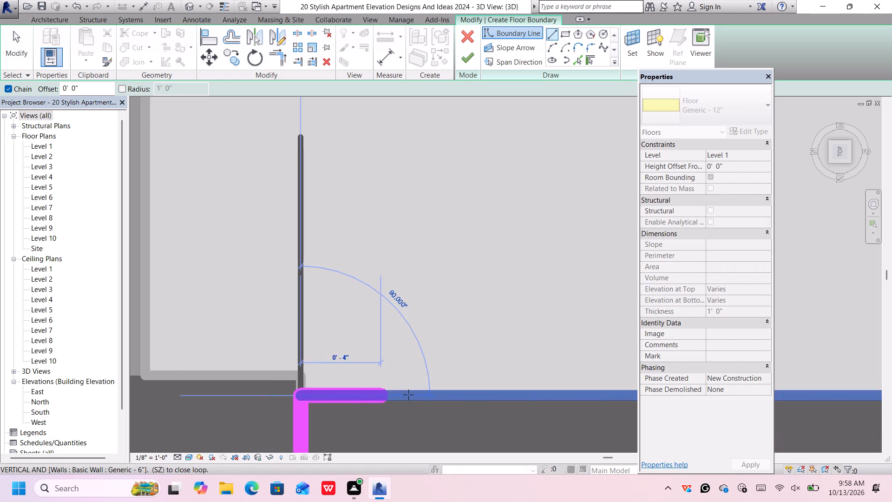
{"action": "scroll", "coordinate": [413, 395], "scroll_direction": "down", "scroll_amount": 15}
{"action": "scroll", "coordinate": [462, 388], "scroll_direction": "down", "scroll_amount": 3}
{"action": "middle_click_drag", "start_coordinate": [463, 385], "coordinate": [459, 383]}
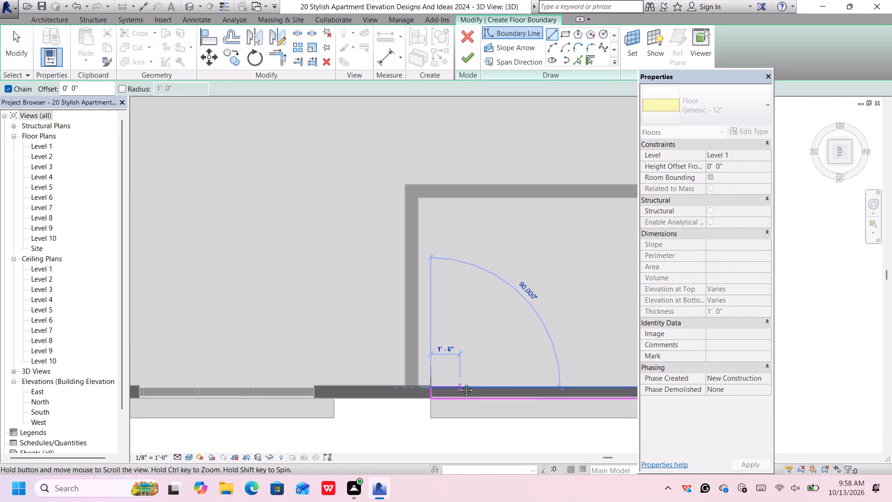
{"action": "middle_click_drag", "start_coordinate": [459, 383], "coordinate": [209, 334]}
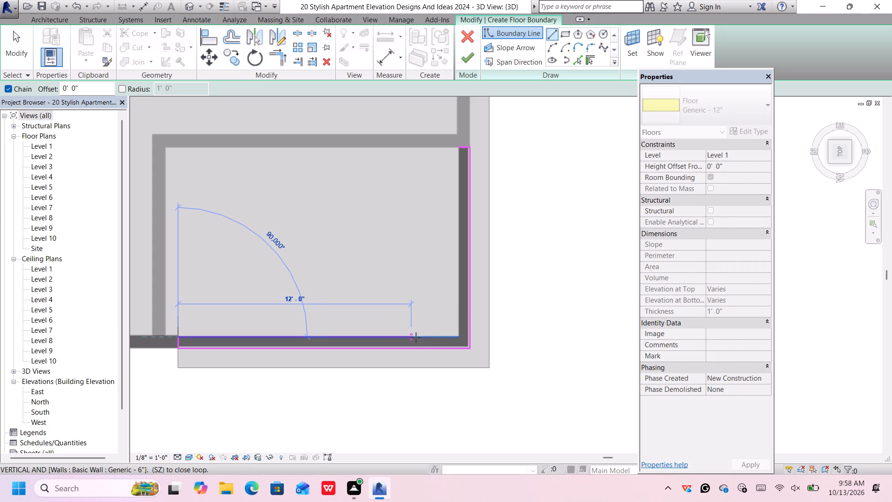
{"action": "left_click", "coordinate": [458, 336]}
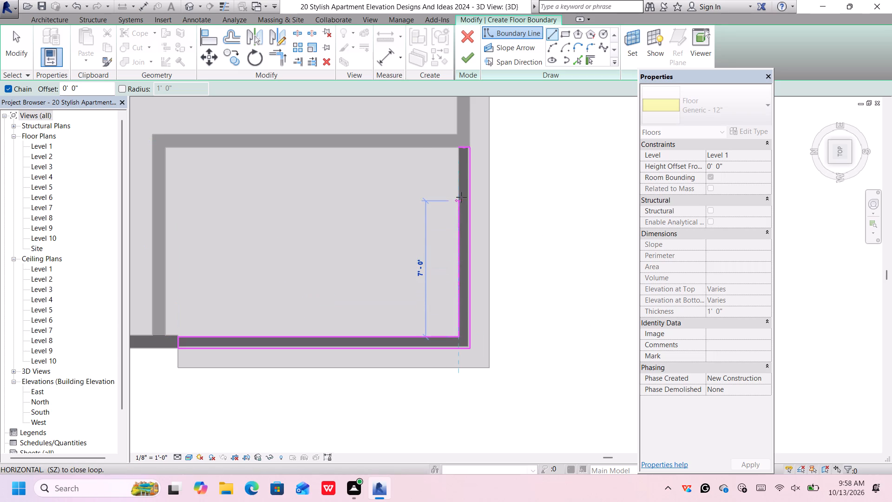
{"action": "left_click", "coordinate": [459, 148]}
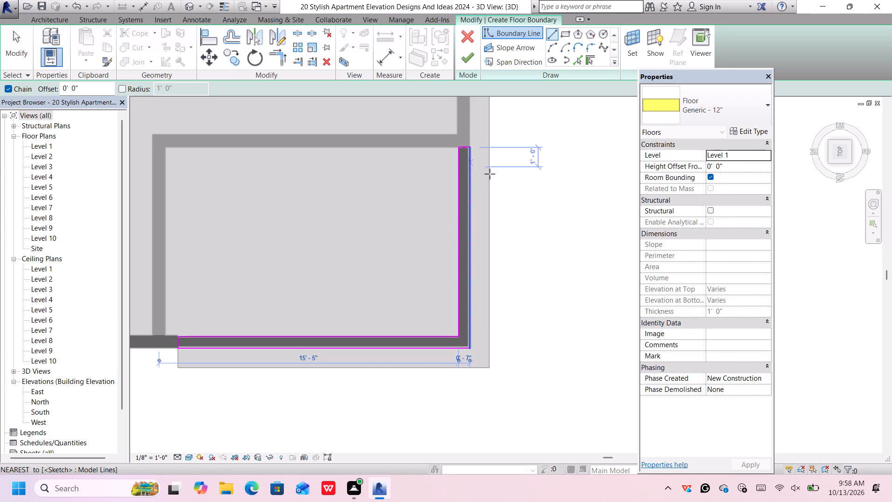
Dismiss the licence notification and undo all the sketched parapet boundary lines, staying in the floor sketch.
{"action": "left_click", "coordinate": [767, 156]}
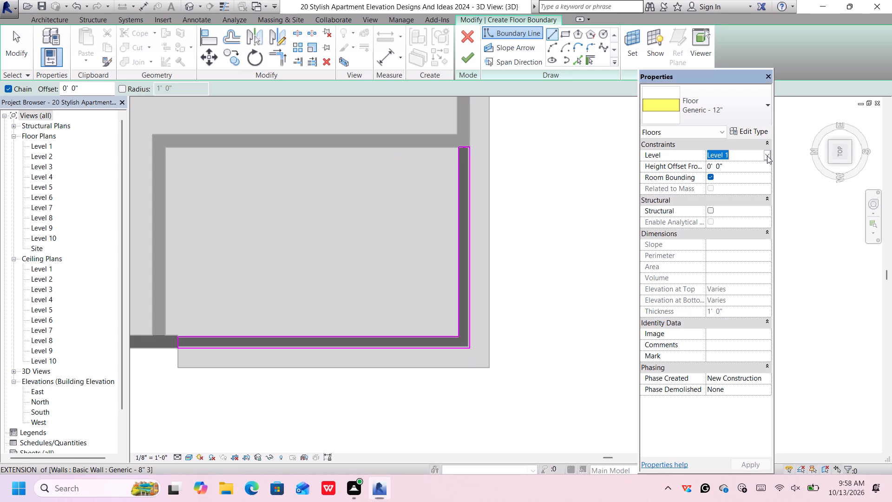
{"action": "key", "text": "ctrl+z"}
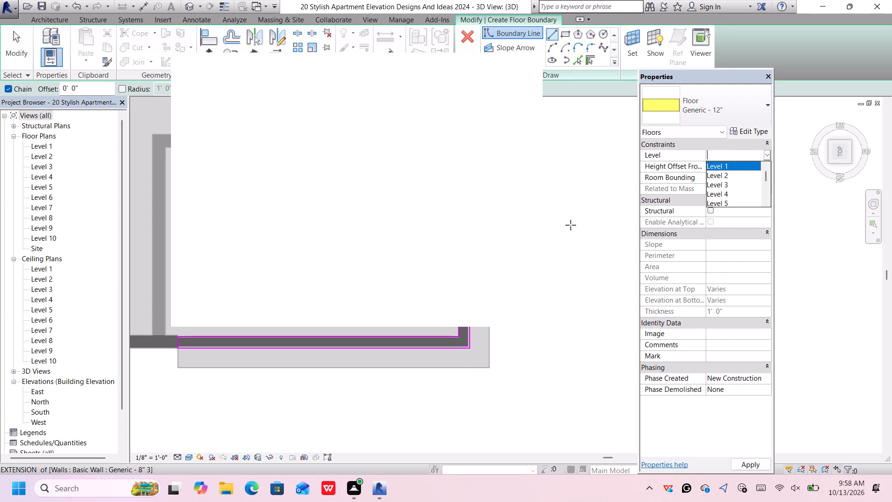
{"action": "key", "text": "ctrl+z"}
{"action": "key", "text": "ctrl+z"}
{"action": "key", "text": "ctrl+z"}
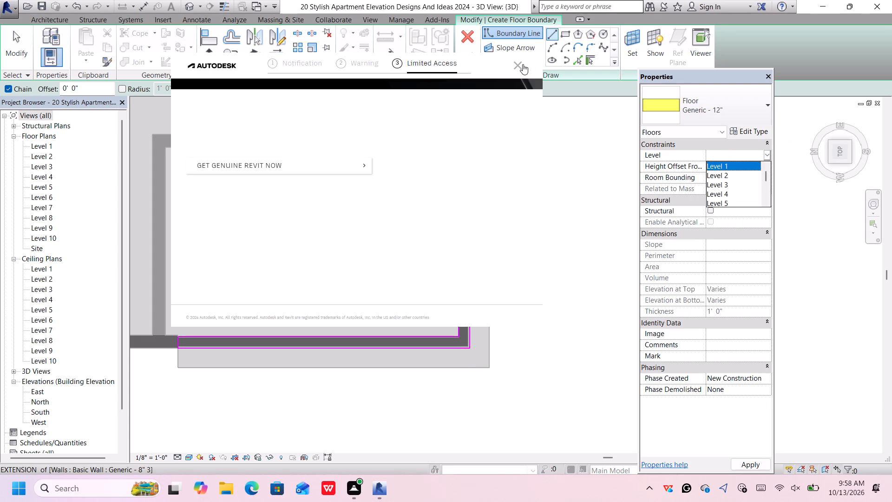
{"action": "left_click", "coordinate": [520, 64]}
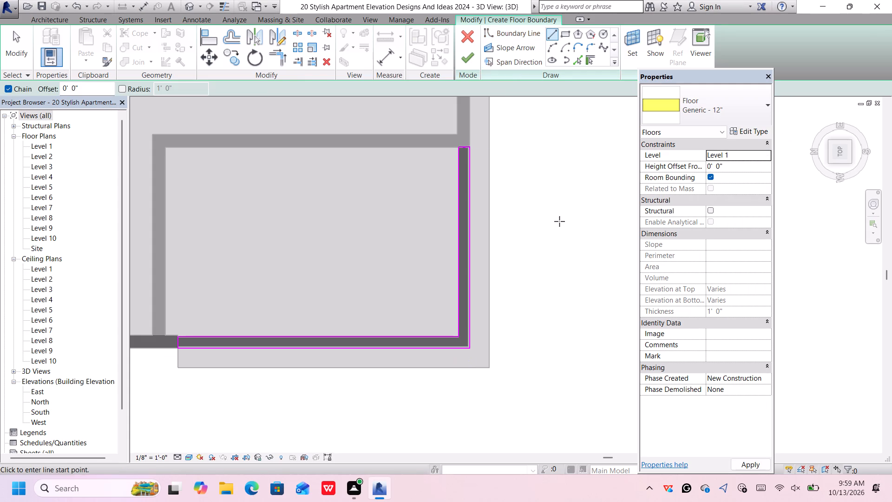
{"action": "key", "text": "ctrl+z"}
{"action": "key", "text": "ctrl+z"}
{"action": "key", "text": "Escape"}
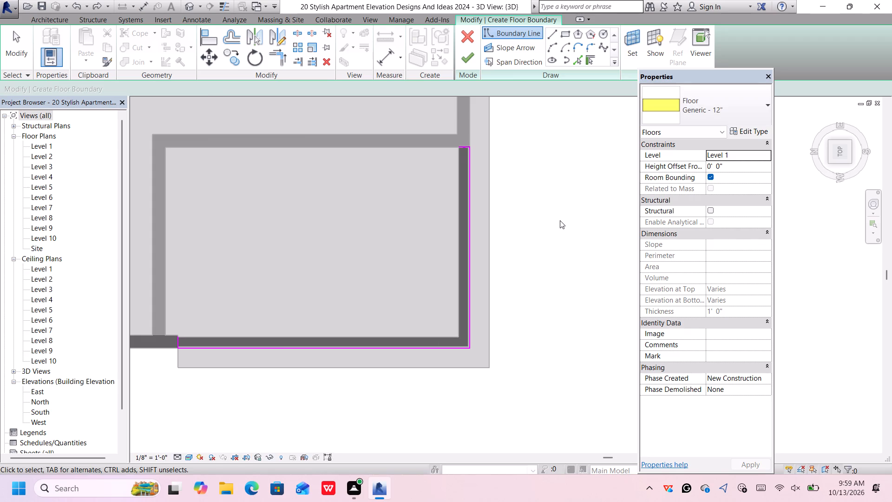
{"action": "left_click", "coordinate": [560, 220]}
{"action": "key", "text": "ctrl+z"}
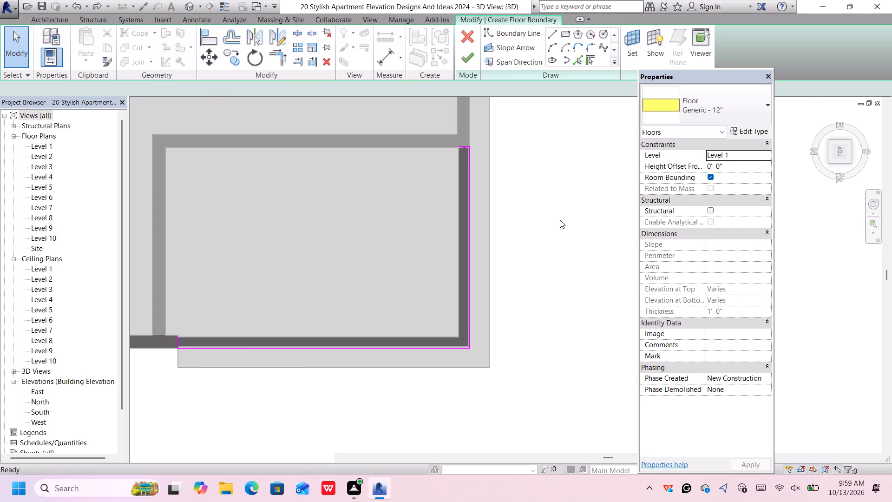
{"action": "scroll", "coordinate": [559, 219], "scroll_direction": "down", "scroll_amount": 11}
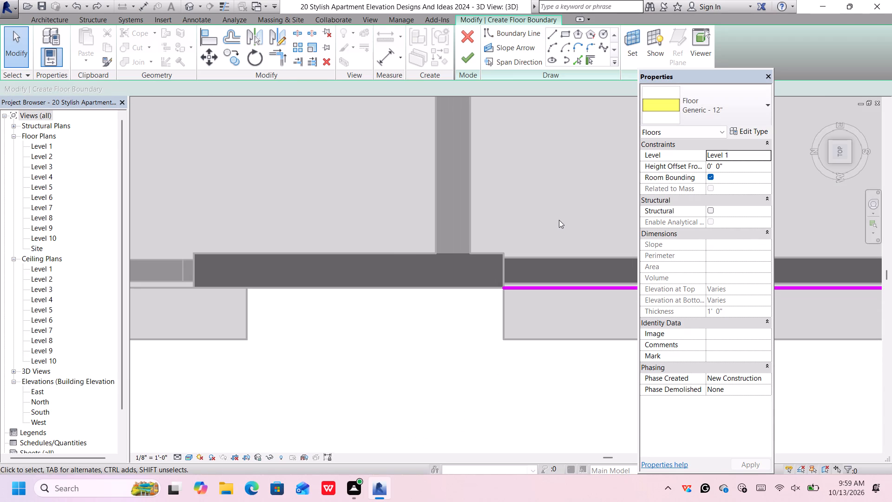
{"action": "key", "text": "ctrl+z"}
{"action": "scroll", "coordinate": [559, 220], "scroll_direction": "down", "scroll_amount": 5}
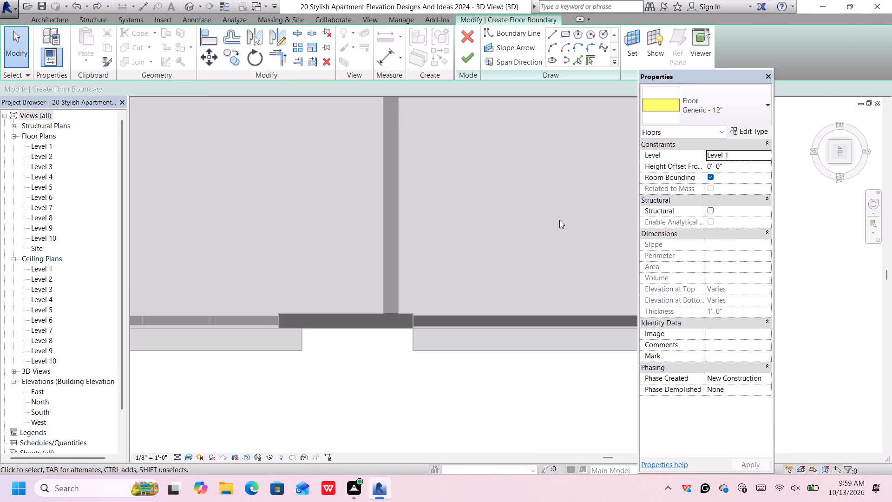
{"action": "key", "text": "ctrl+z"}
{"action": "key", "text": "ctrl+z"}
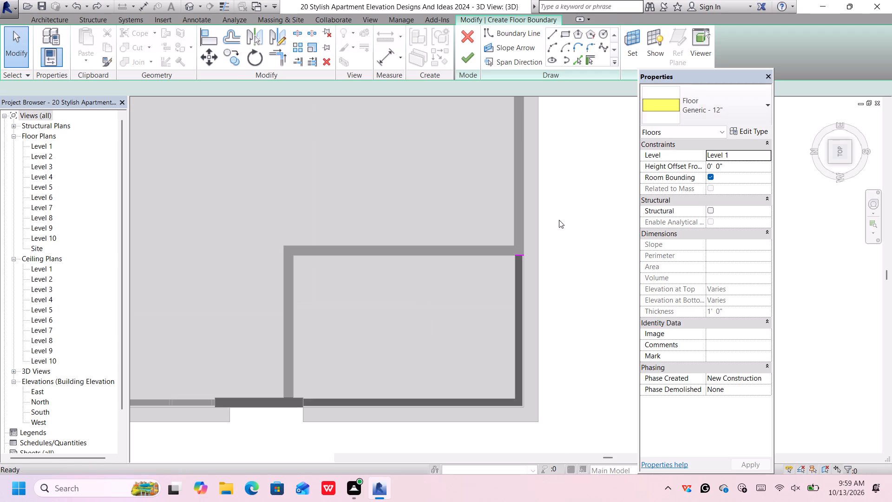
Set the new floor's level to Level 2 and its height offset from level to 3'.
{"action": "left_click", "coordinate": [750, 157]}
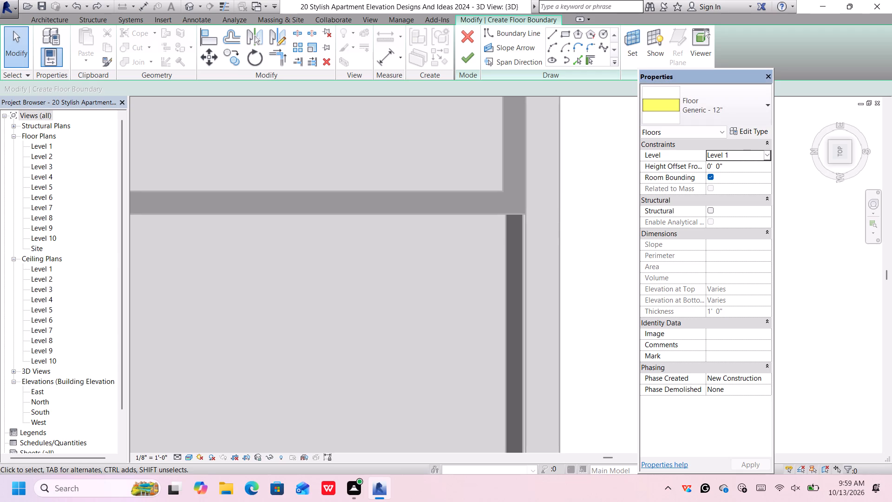
{"action": "left_click", "coordinate": [767, 157]}
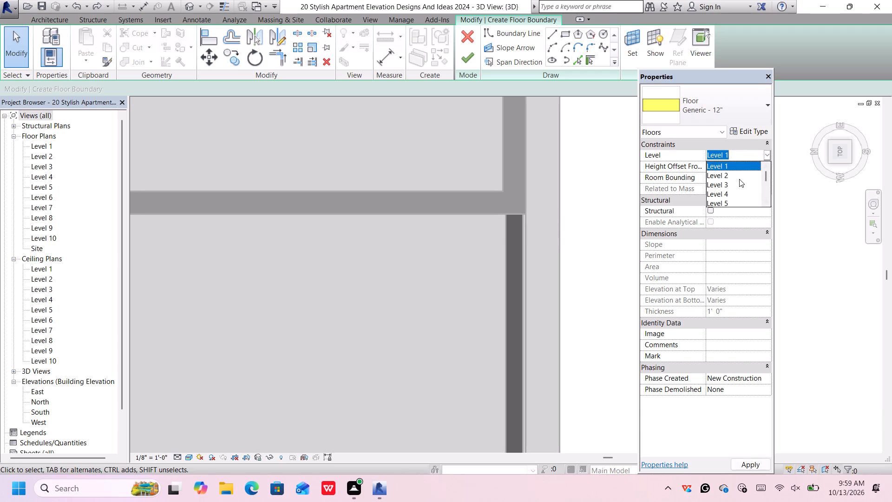
{"action": "left_click", "coordinate": [737, 176]}
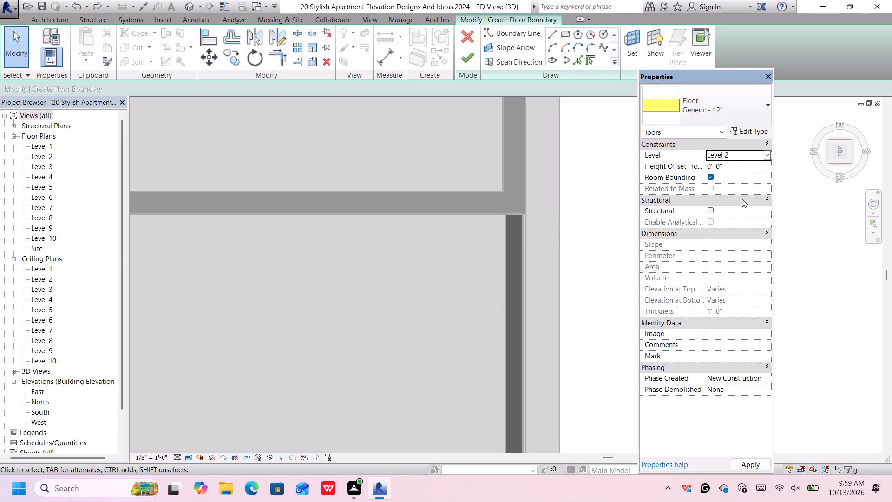
{"action": "left_click_drag", "start_coordinate": [731, 165], "coordinate": [711, 162]}
{"action": "left_click_drag", "start_coordinate": [725, 165], "coordinate": [659, 173]}
{"action": "key", "text": "BackSpace"}
{"action": "type", "text": "3'"}
{"action": "key", "text": "Return"}
Choose the Generic - 12" floor type and duplicate it under the suggested name.
{"action": "left_click", "coordinate": [740, 108]}
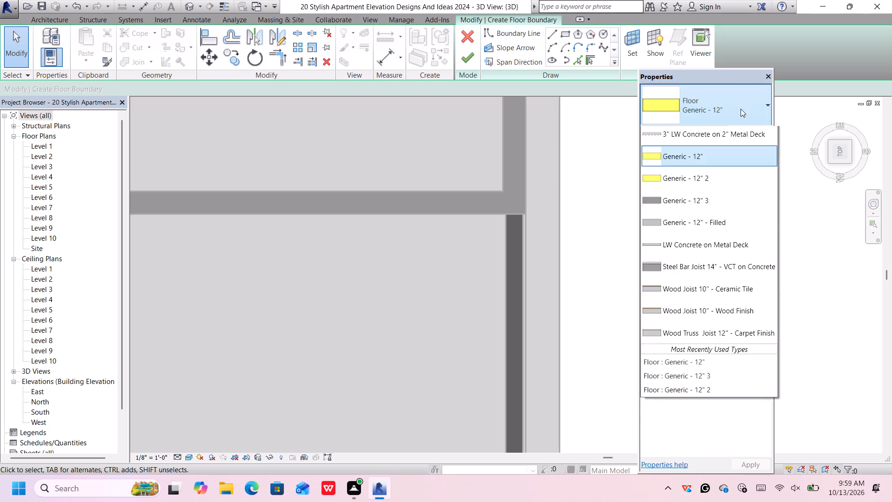
{"action": "scroll", "coordinate": [711, 251], "scroll_direction": "down", "scroll_amount": 2}
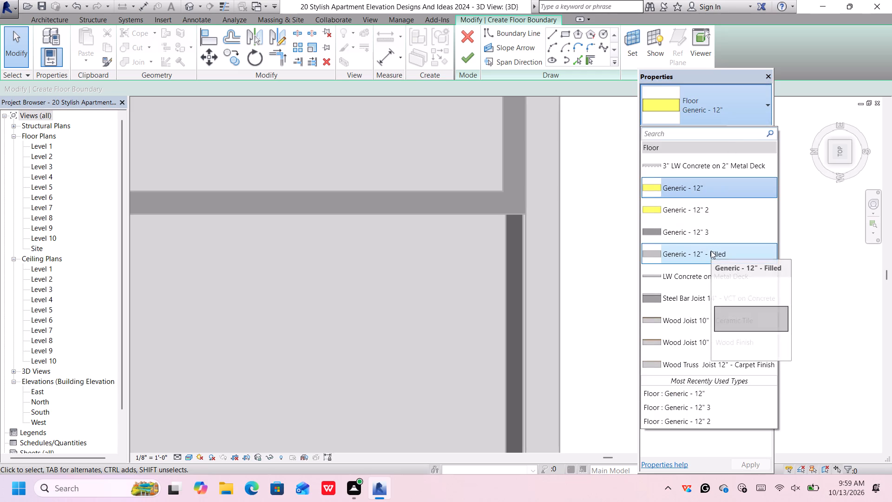
{"action": "scroll", "coordinate": [711, 250], "scroll_direction": "down", "scroll_amount": 1}
{"action": "scroll", "coordinate": [678, 333], "scroll_direction": "down", "scroll_amount": 2}
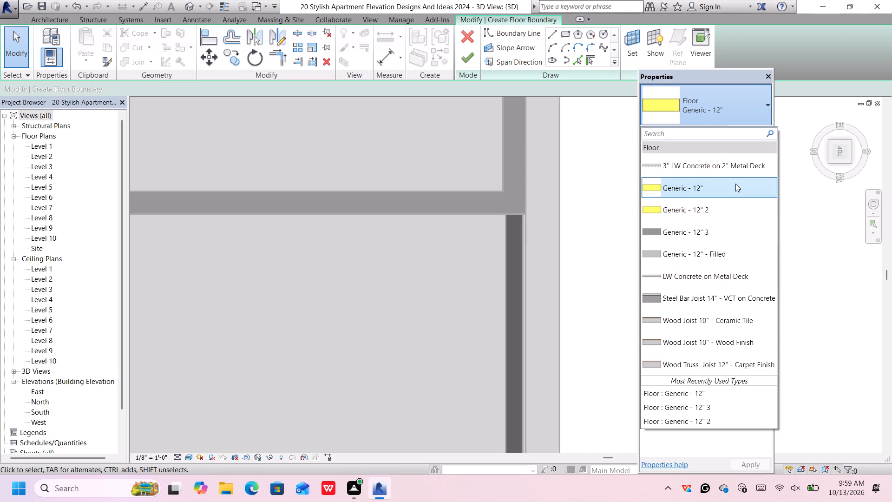
{"action": "scroll", "coordinate": [720, 244], "scroll_direction": "down", "scroll_amount": 2}
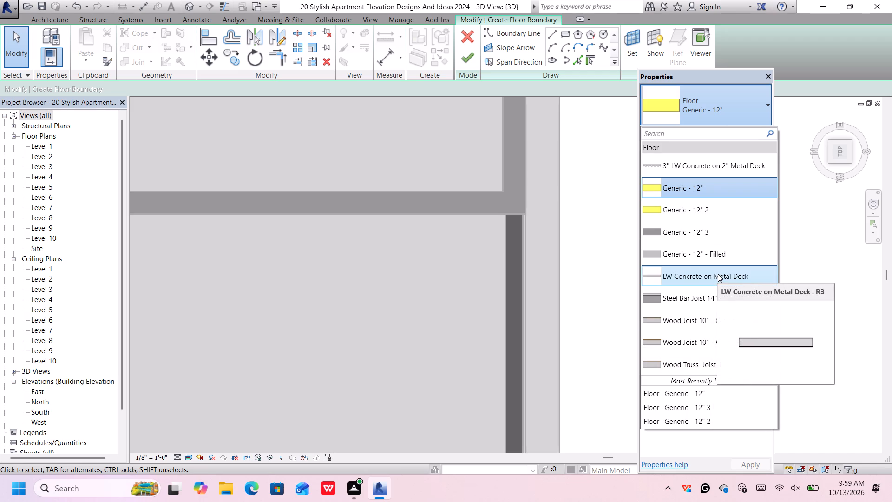
{"action": "left_click", "coordinate": [757, 188]}
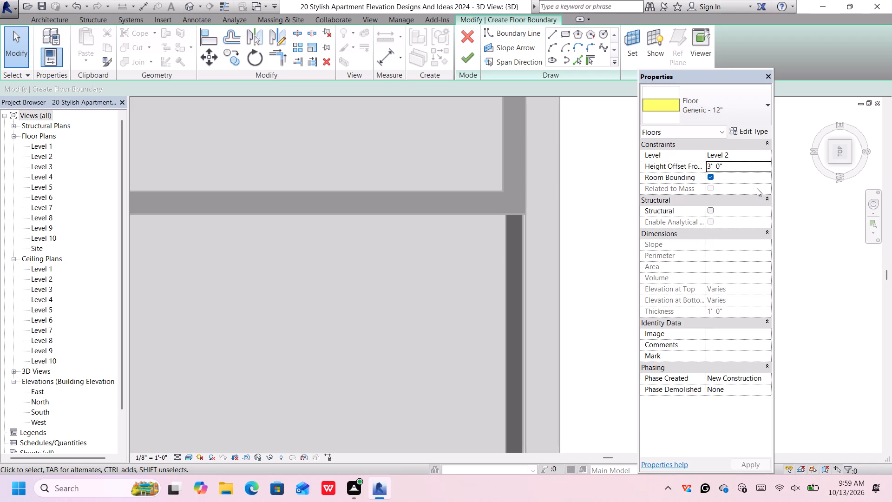
{"action": "left_click", "coordinate": [753, 127]}
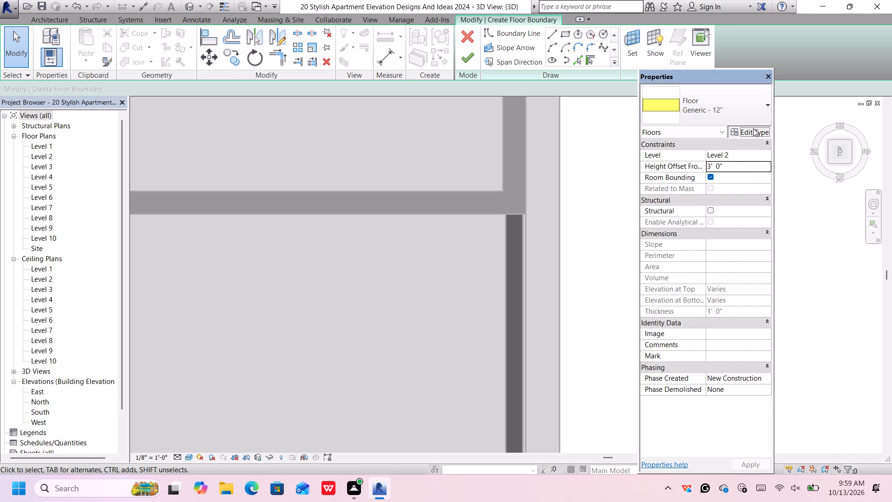
{"action": "left_click", "coordinate": [723, 132]}
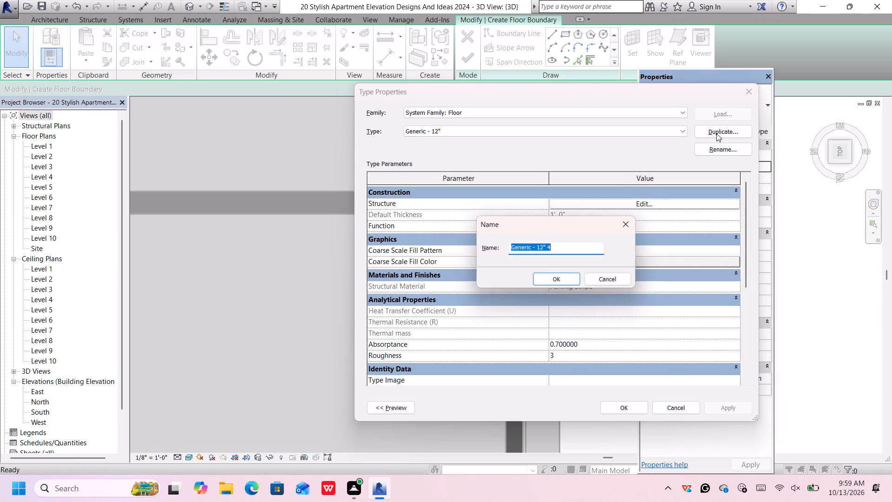
{"action": "left_click", "coordinate": [555, 278]}
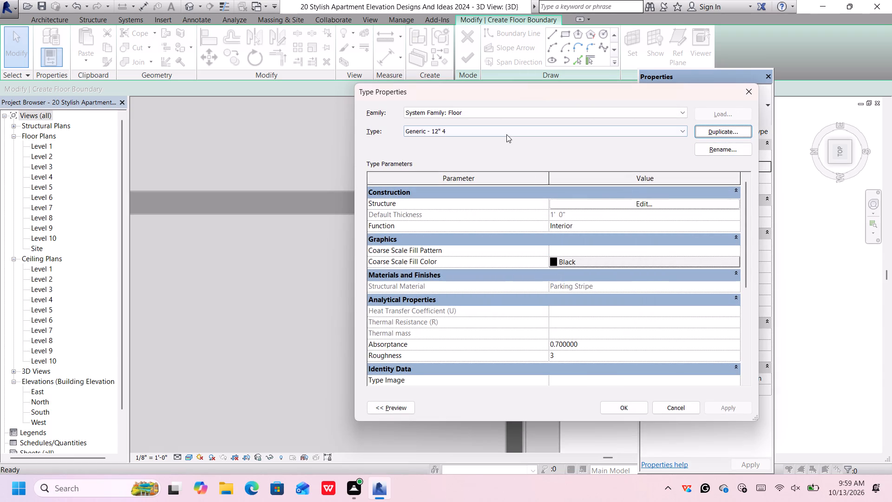
Duplicate the new Generic - 12" 4 floor type again under the name Generic - 2".
{"action": "left_click", "coordinate": [513, 130]}
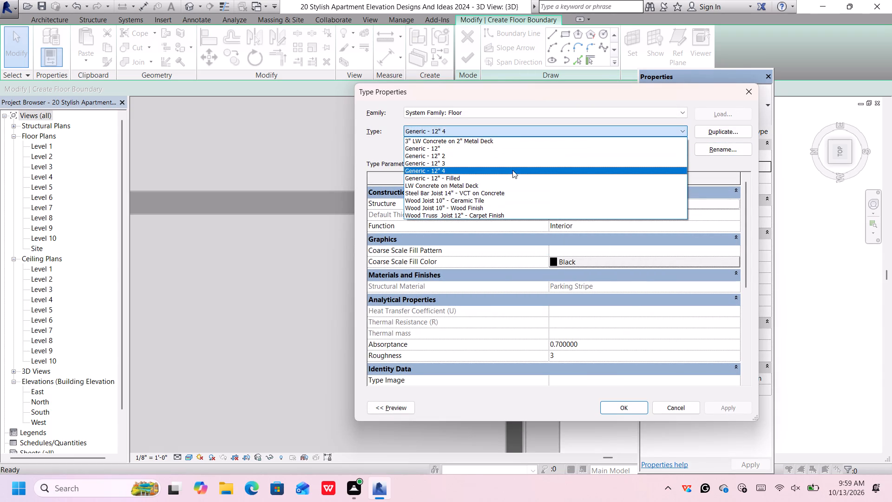
{"action": "left_click", "coordinate": [512, 170]}
{"action": "left_click", "coordinate": [703, 132]}
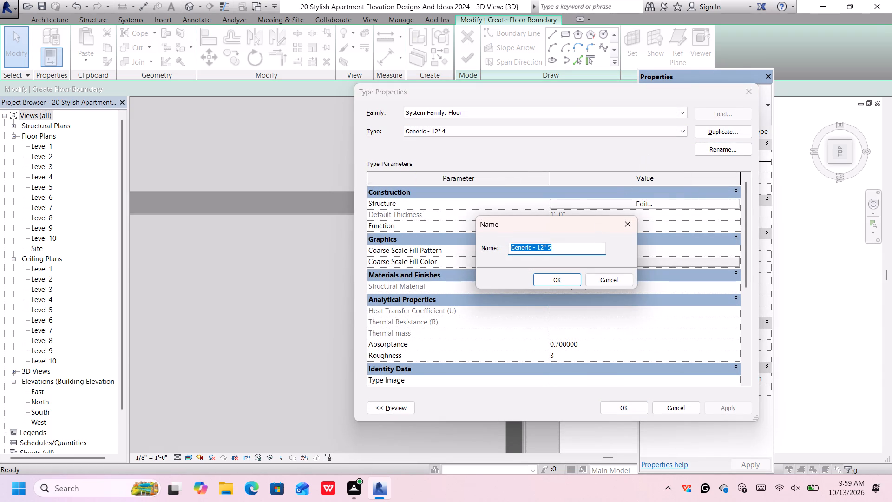
{"action": "left_click", "coordinate": [588, 251]}
{"action": "key", "text": "BackSpace"}
{"action": "key", "text": "BackSpace"}
{"action": "key", "text": "BackSpace"}
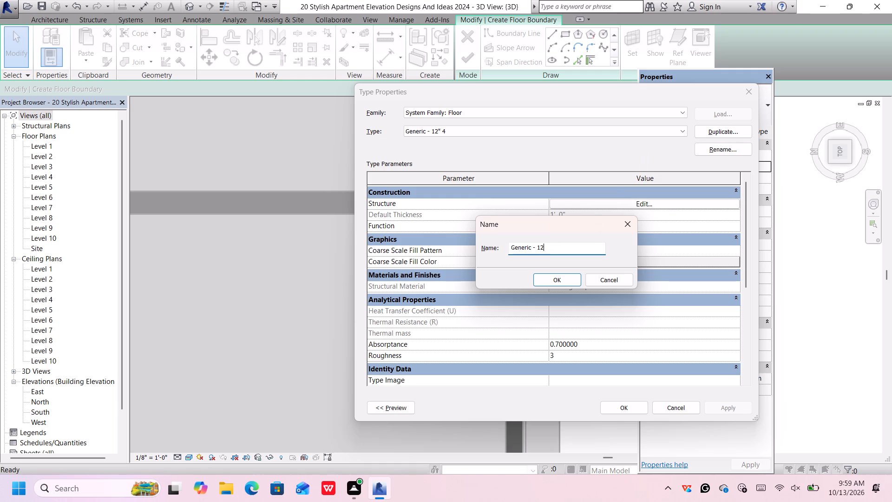
{"action": "key", "text": "BackSpace"}
{"action": "key", "text": "BackSpace"}
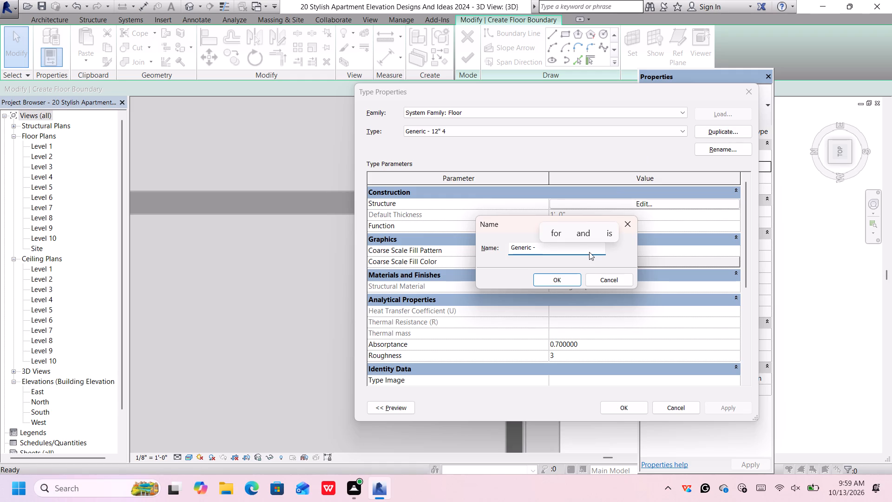
{"action": "key", "text": "2"}
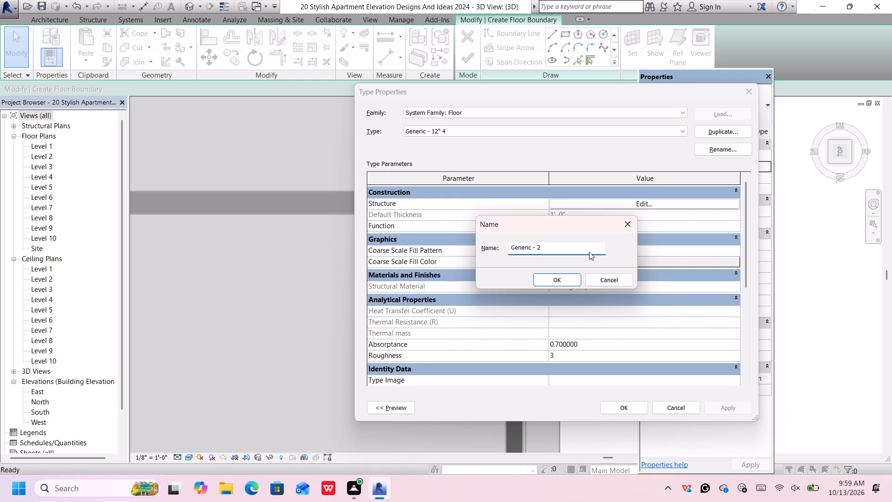
{"action": "key", "text": "shift+quotedbl"}
{"action": "key", "text": "Return"}
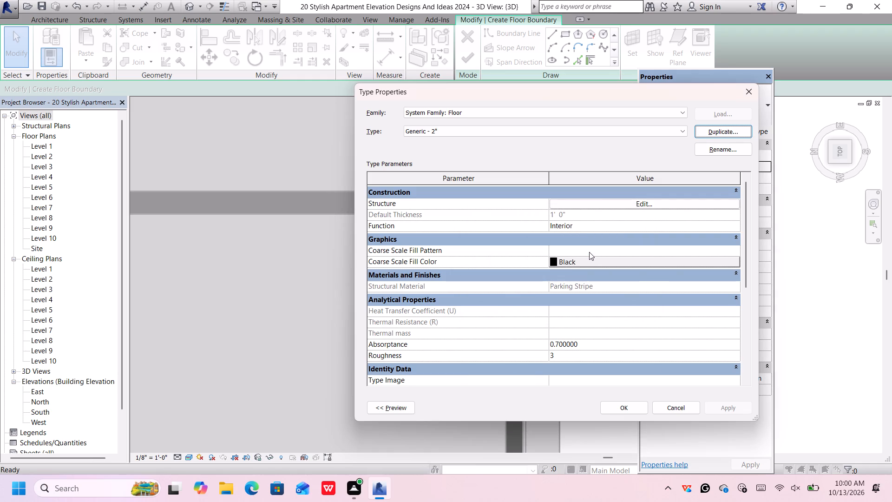
Set the structure layer thickness of the Generic - 2" floor type to 2" and dismiss the licence notification.
{"action": "left_click", "coordinate": [626, 205]}
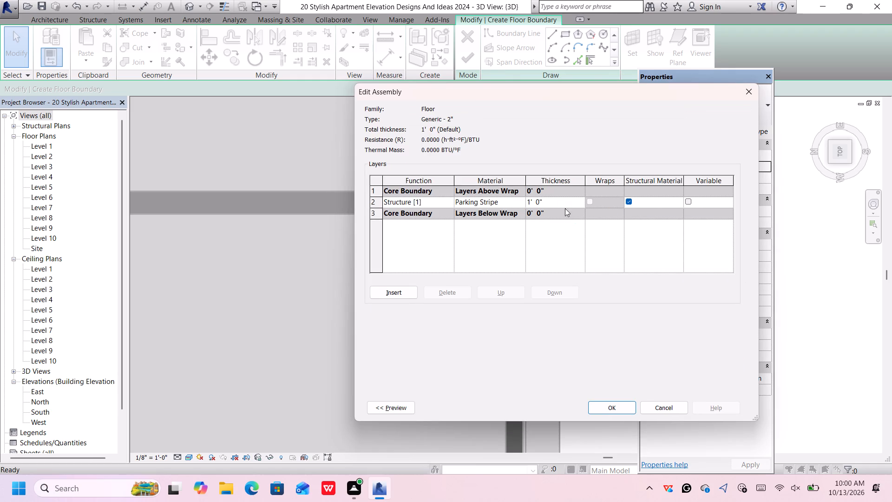
{"action": "left_click", "coordinate": [565, 204]}
{"action": "key", "text": "BackSpace"}
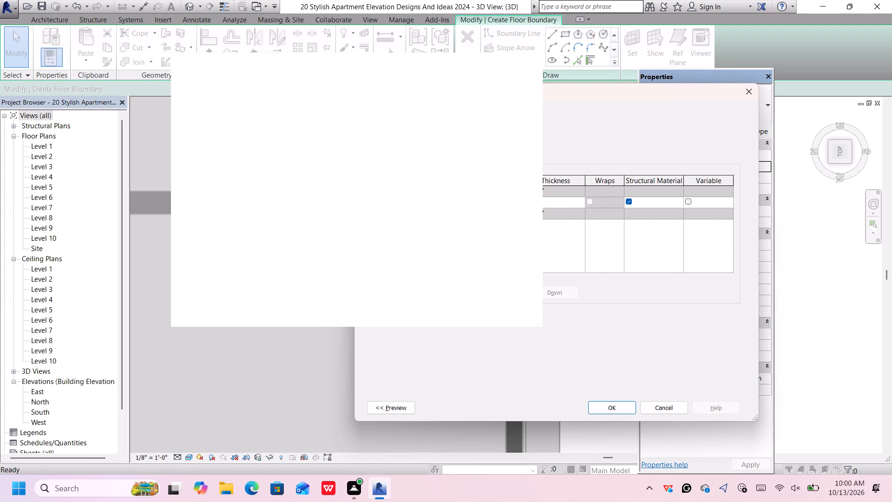
{"action": "key", "text": "2"}
{"action": "key", "text": "shift+quotedbl"}
{"action": "key", "text": "Return"}
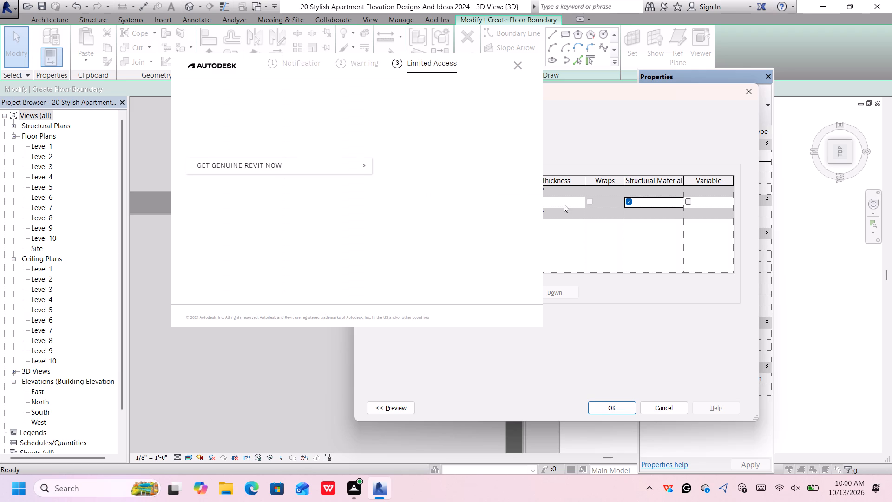
{"action": "left_click", "coordinate": [517, 63]}
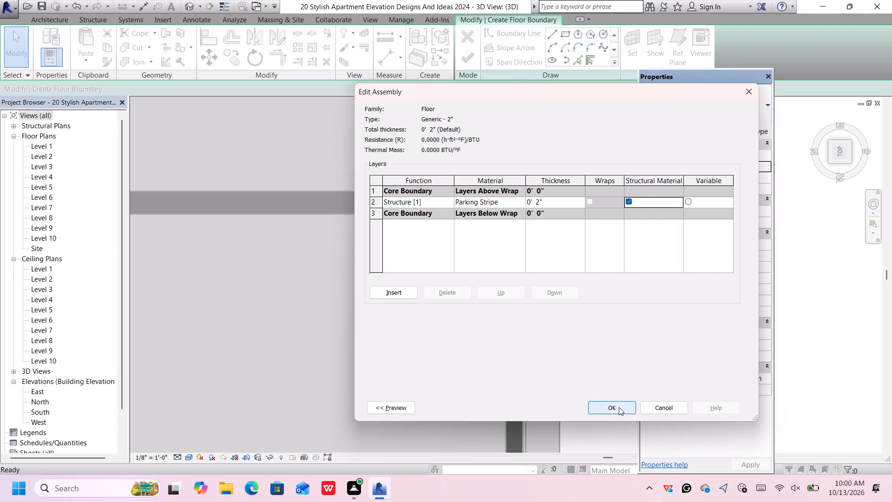
Browse the structure layer's materials, keep Parking Stripe after checking its appearance, and accept the Generic - 2" type for the floor.
{"action": "left_click", "coordinate": [519, 201]}
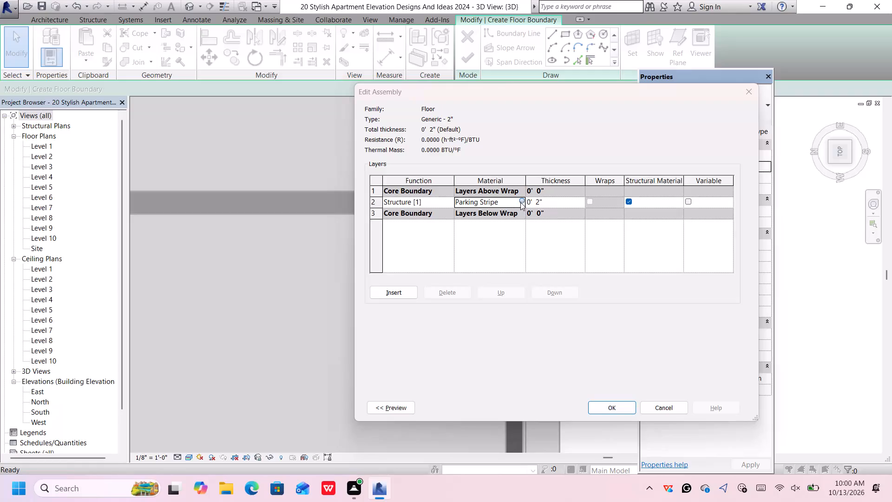
{"action": "scroll", "coordinate": [167, 310], "scroll_direction": "down", "scroll_amount": 2}
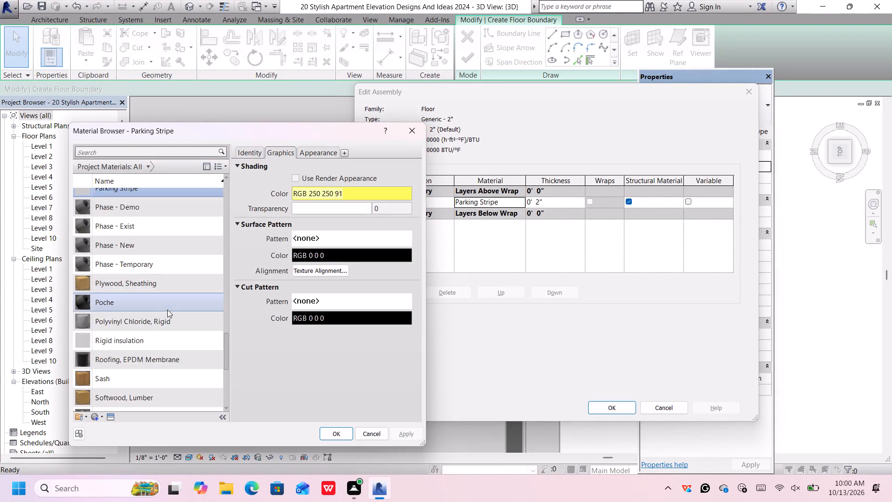
{"action": "scroll", "coordinate": [167, 310], "scroll_direction": "down", "scroll_amount": 6}
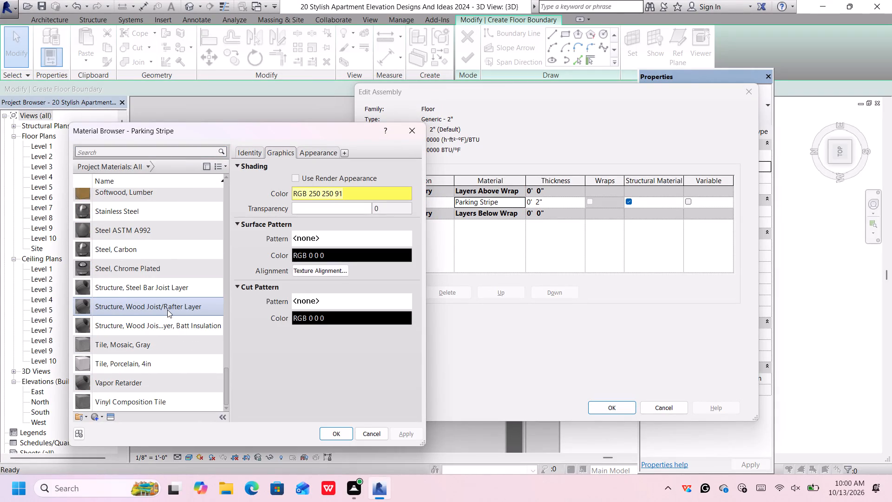
{"action": "scroll", "coordinate": [155, 364], "scroll_direction": "down", "scroll_amount": 3}
{"action": "scroll", "coordinate": [164, 316], "scroll_direction": "up", "scroll_amount": 7}
{"action": "scroll", "coordinate": [173, 284], "scroll_direction": "down", "scroll_amount": 1}
{"action": "scroll", "coordinate": [173, 284], "scroll_direction": "up", "scroll_amount": 1}
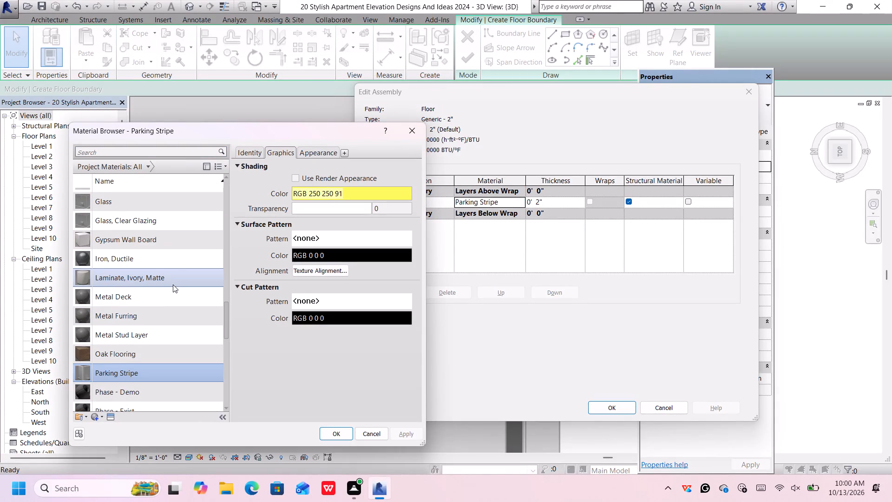
{"action": "scroll", "coordinate": [165, 376], "scroll_direction": "down", "scroll_amount": 1}
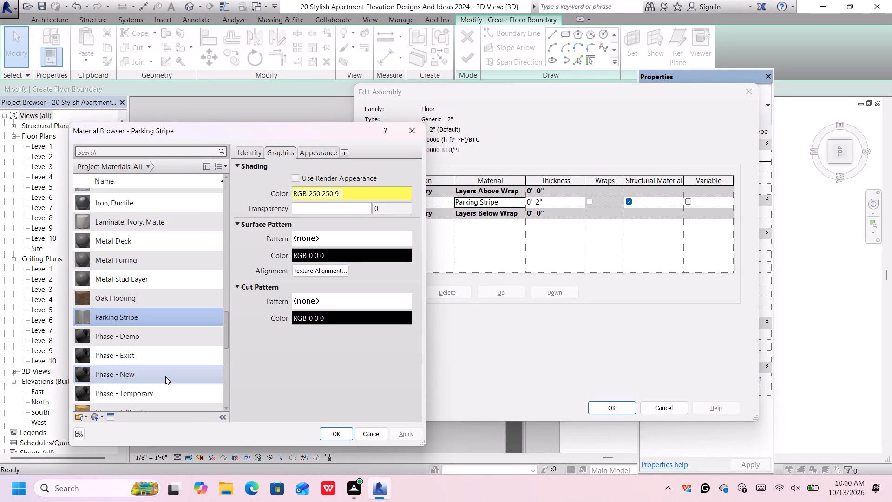
{"action": "scroll", "coordinate": [169, 363], "scroll_direction": "down", "scroll_amount": 2}
{"action": "scroll", "coordinate": [170, 361], "scroll_direction": "up", "scroll_amount": 1}
{"action": "scroll", "coordinate": [170, 361], "scroll_direction": "down", "scroll_amount": 1}
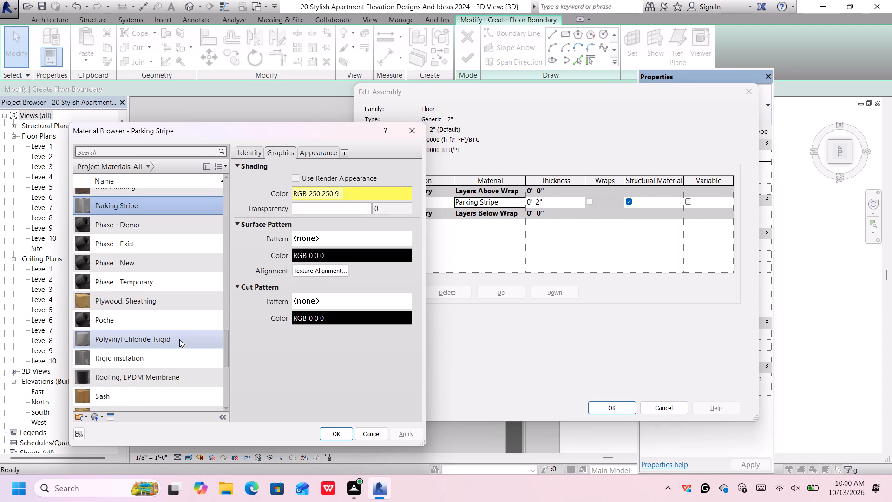
{"action": "left_click", "coordinate": [189, 205]}
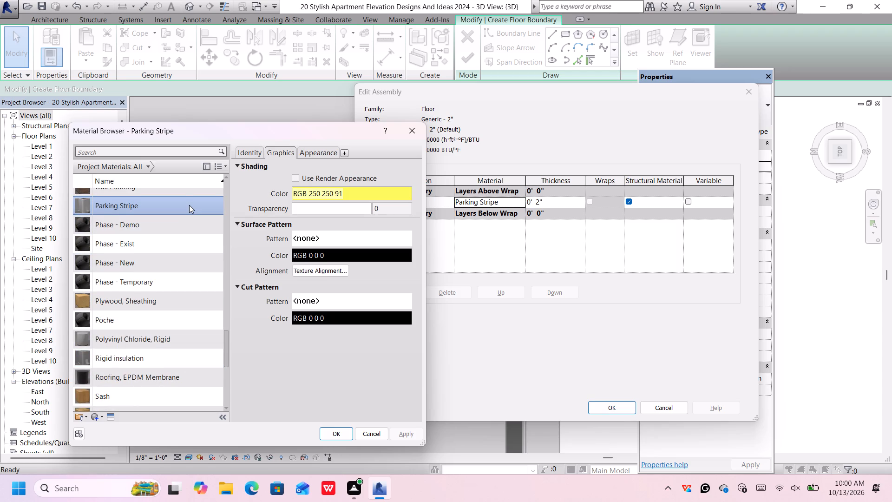
{"action": "left_click", "coordinate": [326, 151]}
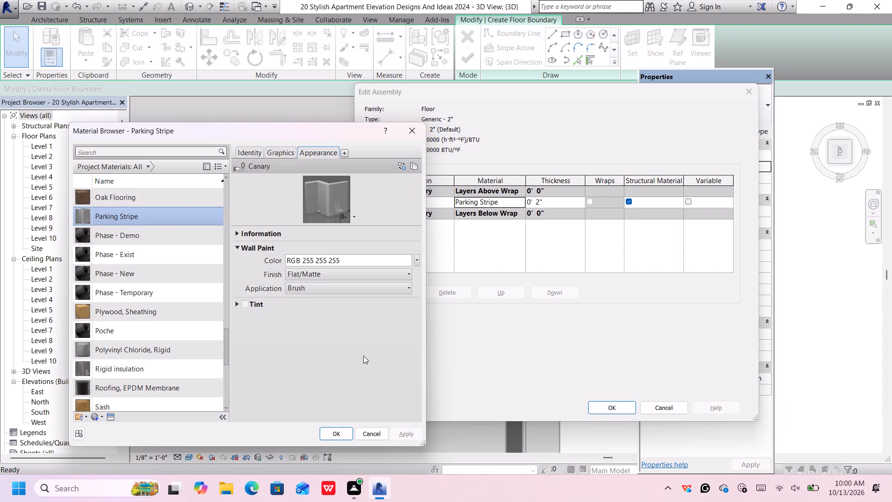
{"action": "left_click", "coordinate": [338, 436]}
{"action": "left_click", "coordinate": [601, 408]}
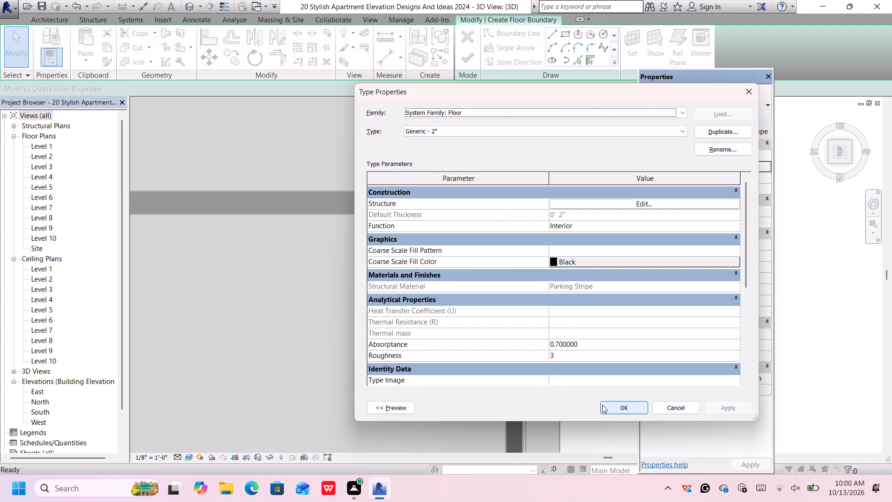
{"action": "left_click", "coordinate": [602, 405]}
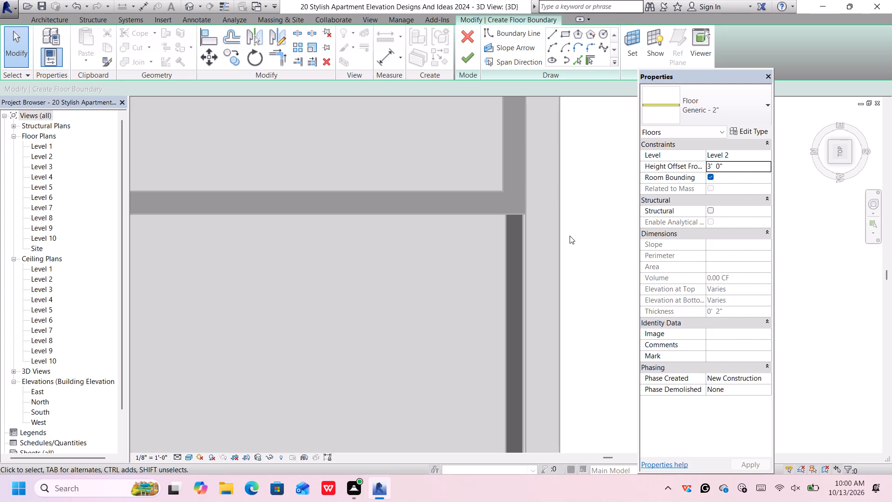
Sketch the coping floor boundary across the parapet end, about 7", and along the balcony parapets' outer edges, about 10'-4" and 15'.
{"action": "left_click", "coordinate": [551, 33]}
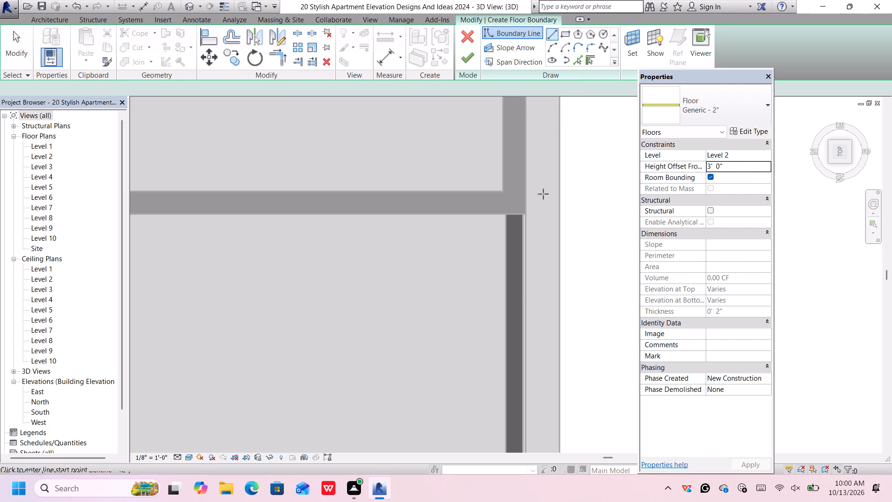
{"action": "scroll", "coordinate": [505, 213], "scroll_direction": "up", "scroll_amount": 4}
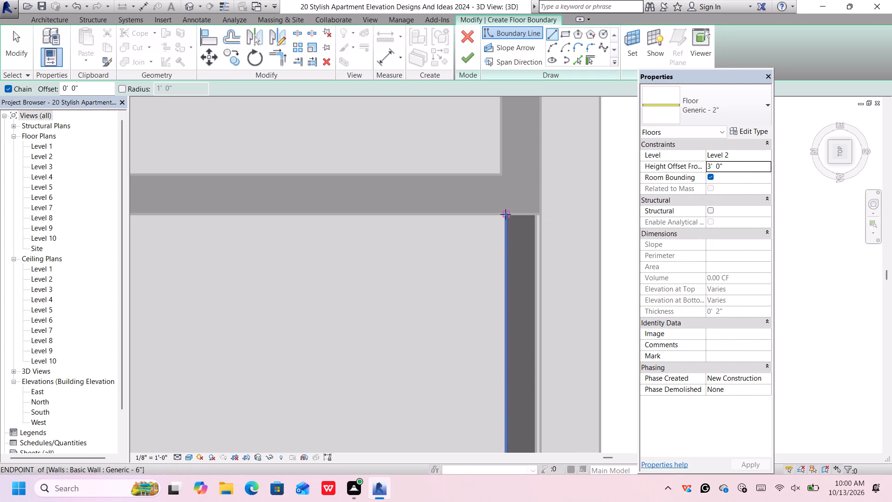
{"action": "left_click", "coordinate": [505, 214]}
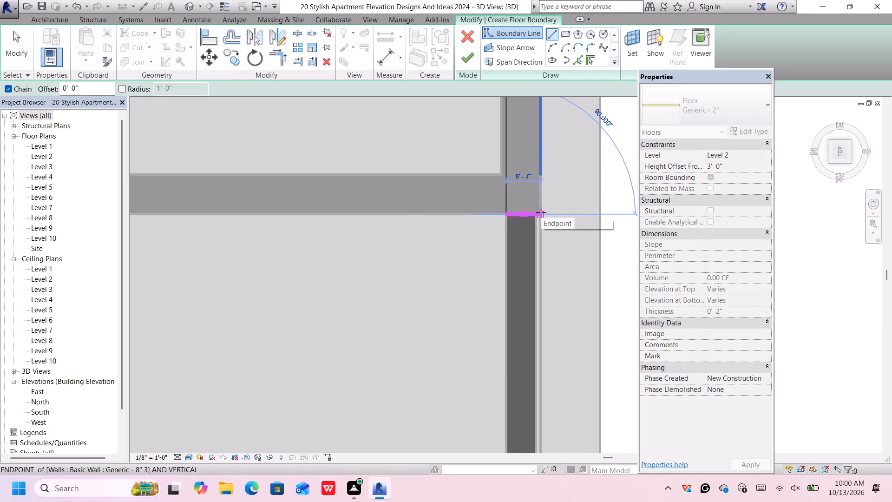
{"action": "left_click", "coordinate": [541, 212]}
{"action": "scroll", "coordinate": [551, 333], "scroll_direction": "down", "scroll_amount": 1}
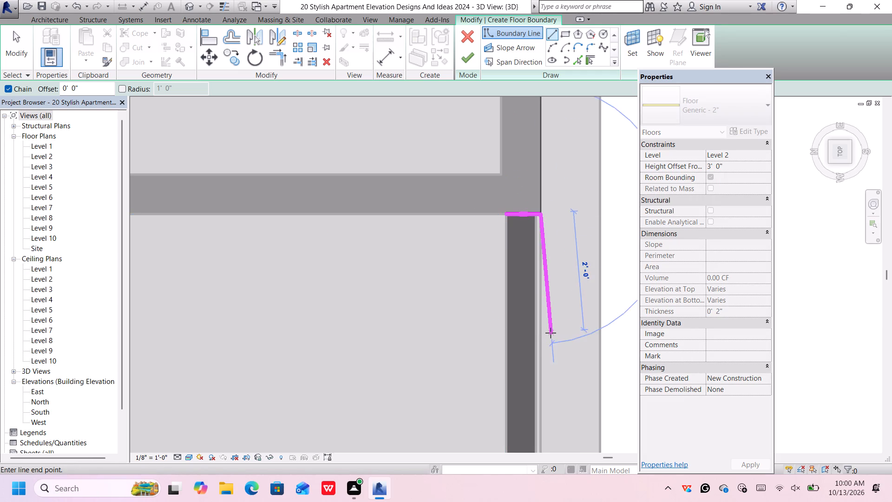
{"action": "scroll", "coordinate": [551, 333], "scroll_direction": "down", "scroll_amount": 12}
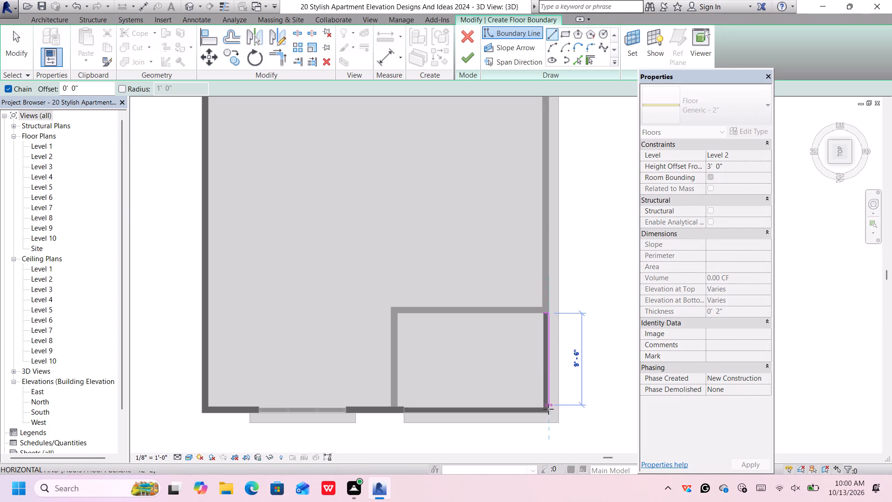
{"action": "middle_click_drag", "start_coordinate": [547, 416], "coordinate": [558, 341]}
{"action": "scroll", "coordinate": [555, 342], "scroll_direction": "down", "scroll_amount": 1}
{"action": "scroll", "coordinate": [555, 342], "scroll_direction": "up", "scroll_amount": 6}
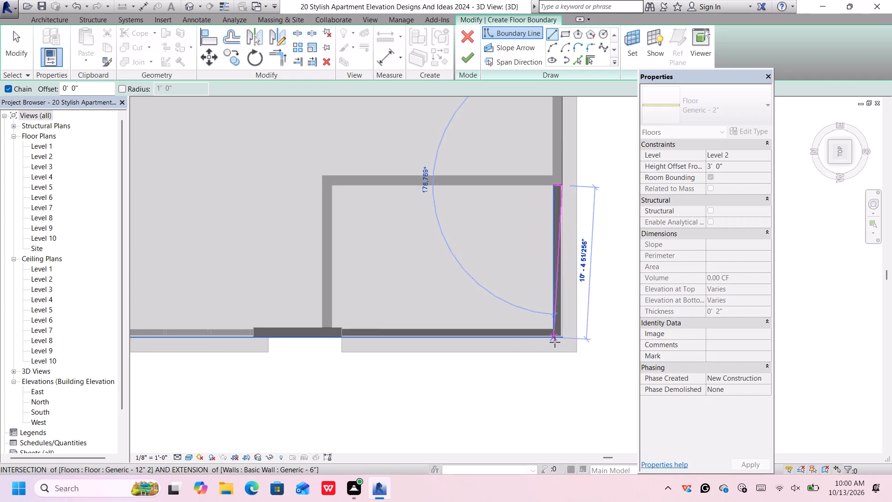
{"action": "scroll", "coordinate": [557, 342], "scroll_direction": "up", "scroll_amount": 5}
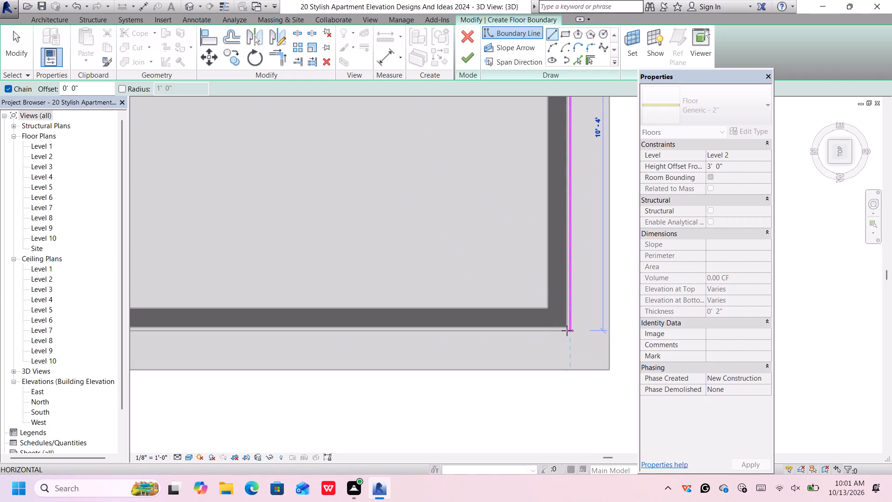
{"action": "left_click", "coordinate": [570, 329]}
{"action": "scroll", "coordinate": [492, 325], "scroll_direction": "down", "scroll_amount": 7}
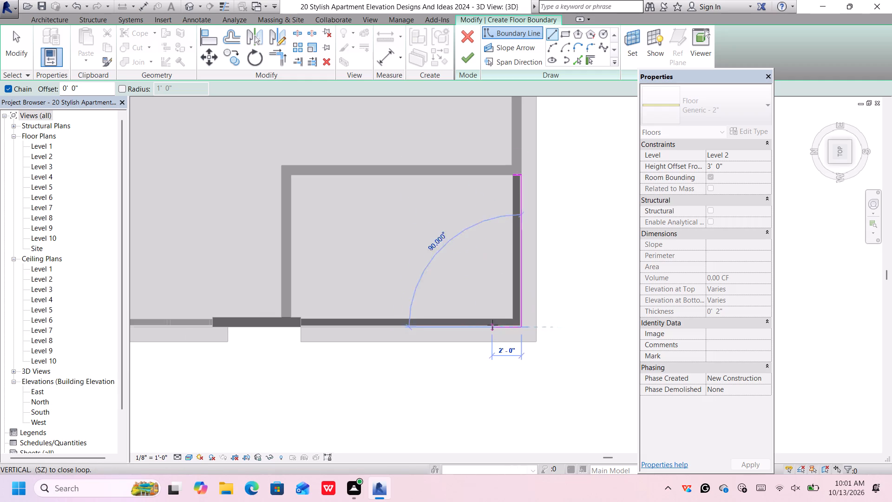
{"action": "scroll", "coordinate": [301, 331], "scroll_direction": "up", "scroll_amount": 4}
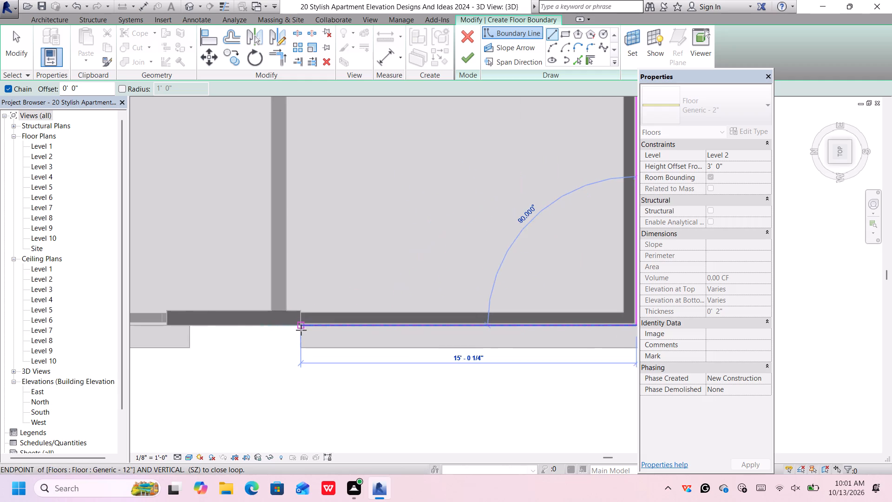
{"action": "left_click", "coordinate": [300, 324]}
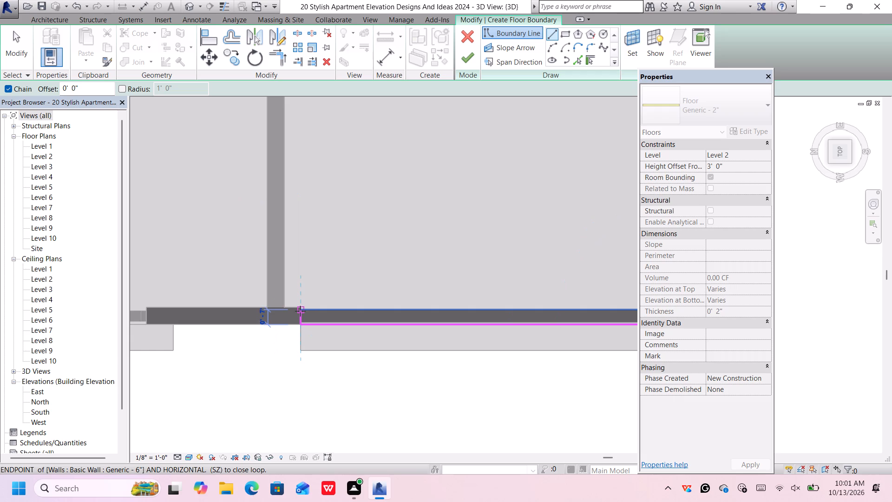
Close the boundary across the far parapet end and along the inner sides, about 14'-4" and 9'-8", and finish the floor.
{"action": "left_click", "coordinate": [300, 307]}
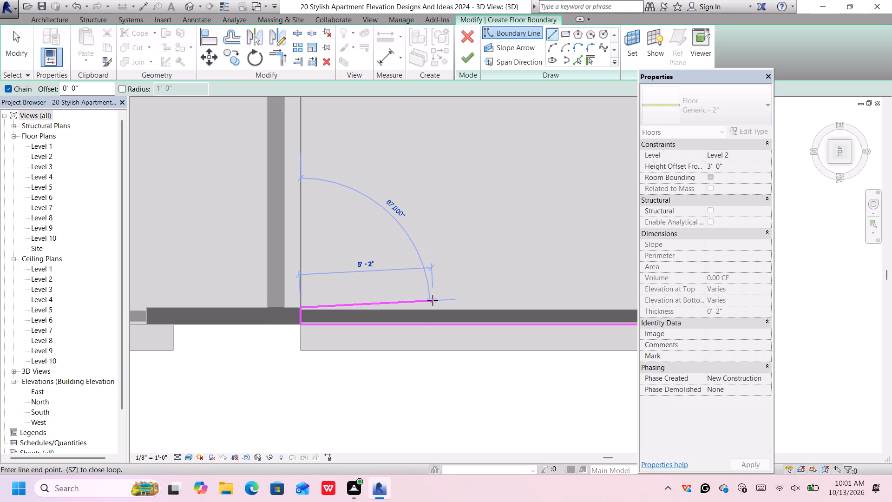
{"action": "scroll", "coordinate": [434, 302], "scroll_direction": "down", "scroll_amount": 5}
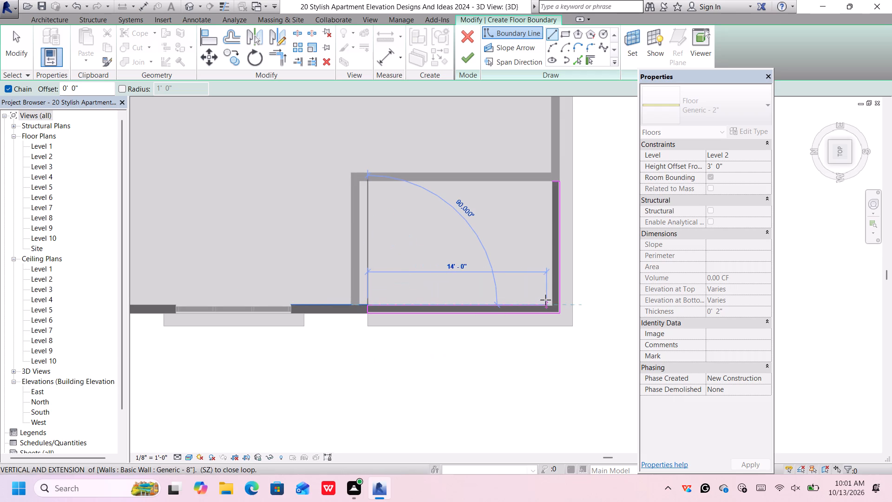
{"action": "scroll", "coordinate": [545, 300], "scroll_direction": "up", "scroll_amount": 9}
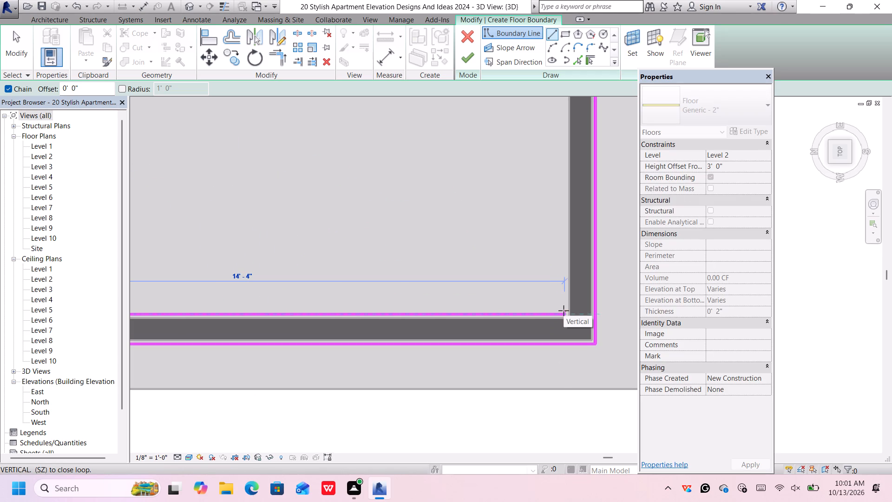
{"action": "left_click", "coordinate": [564, 311]}
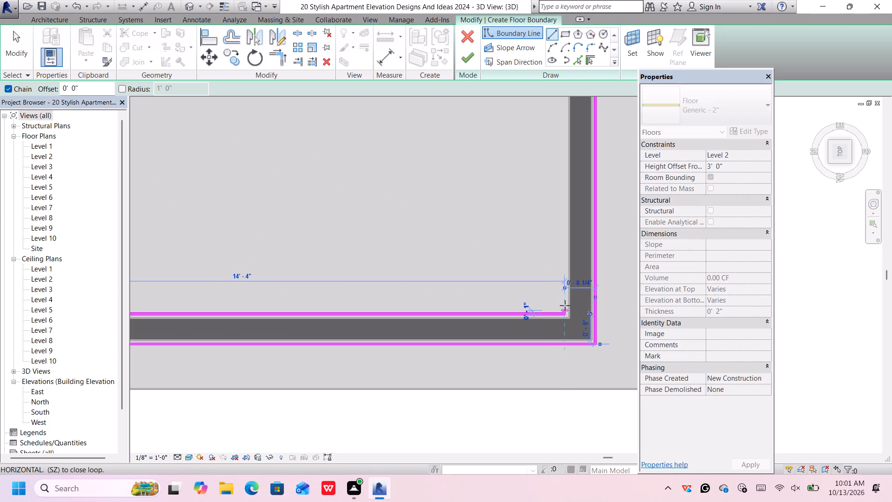
{"action": "scroll", "coordinate": [564, 230], "scroll_direction": "down", "scroll_amount": 6}
{"action": "middle_click_drag", "start_coordinate": [563, 224], "coordinate": [537, 369]}
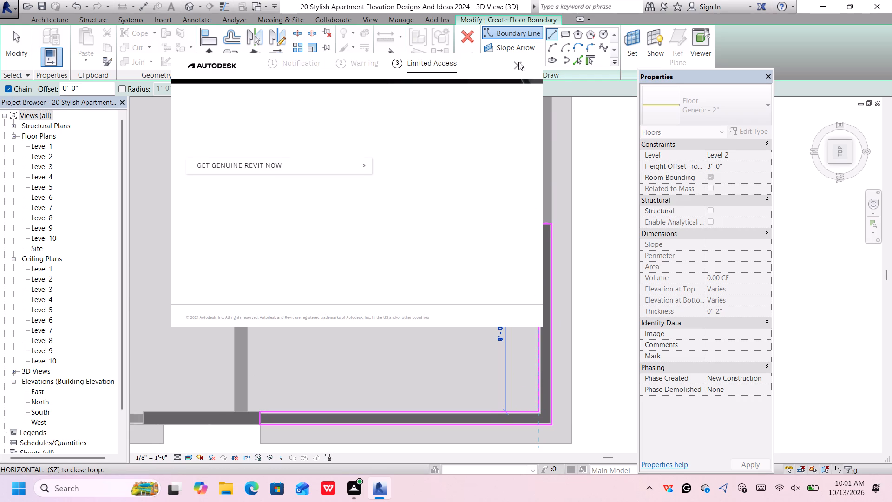
{"action": "left_click", "coordinate": [518, 63]}
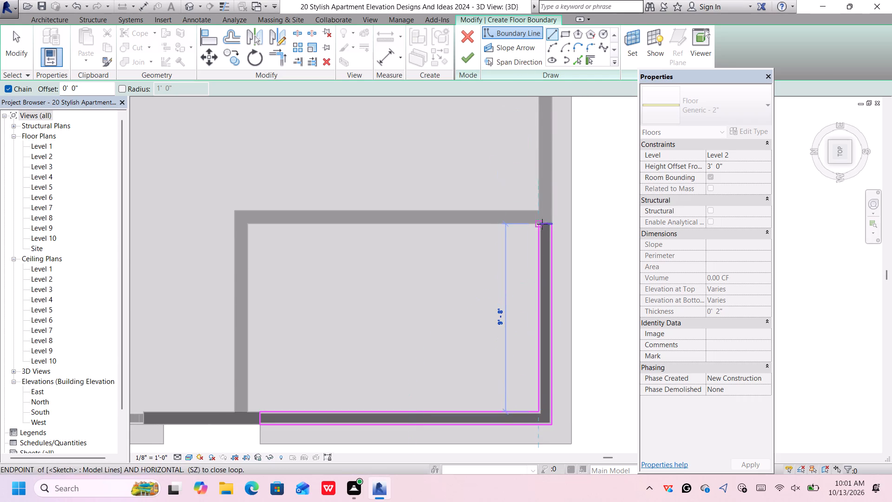
{"action": "scroll", "coordinate": [541, 229], "scroll_direction": "up", "scroll_amount": 13}
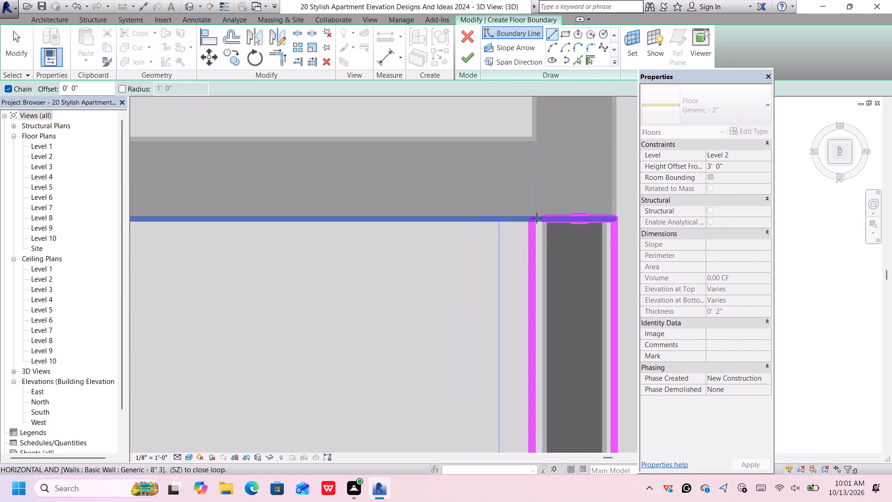
{"action": "left_click", "coordinate": [533, 219]}
{"action": "left_click", "coordinate": [542, 219]}
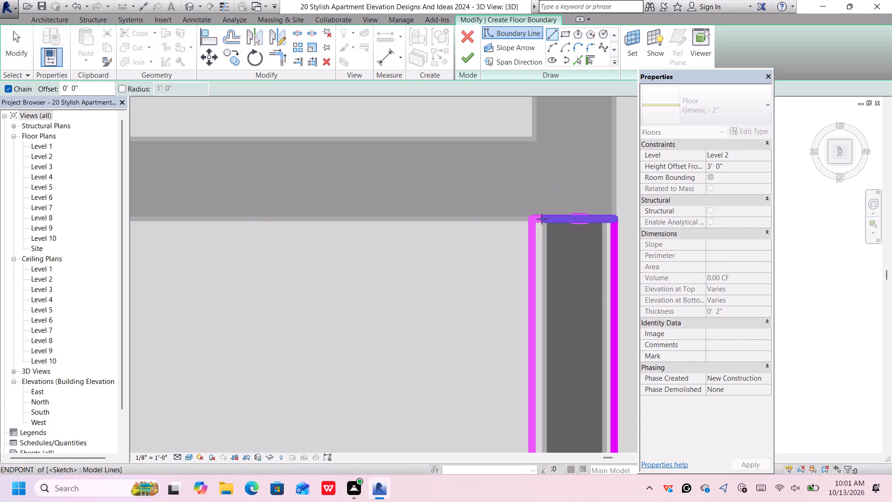
{"action": "scroll", "coordinate": [568, 230], "scroll_direction": "down", "scroll_amount": 16}
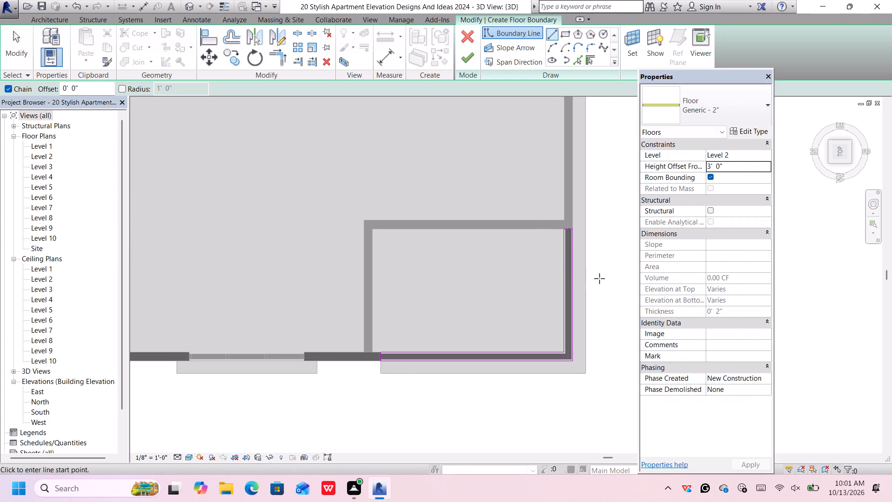
{"action": "left_click", "coordinate": [464, 53]}
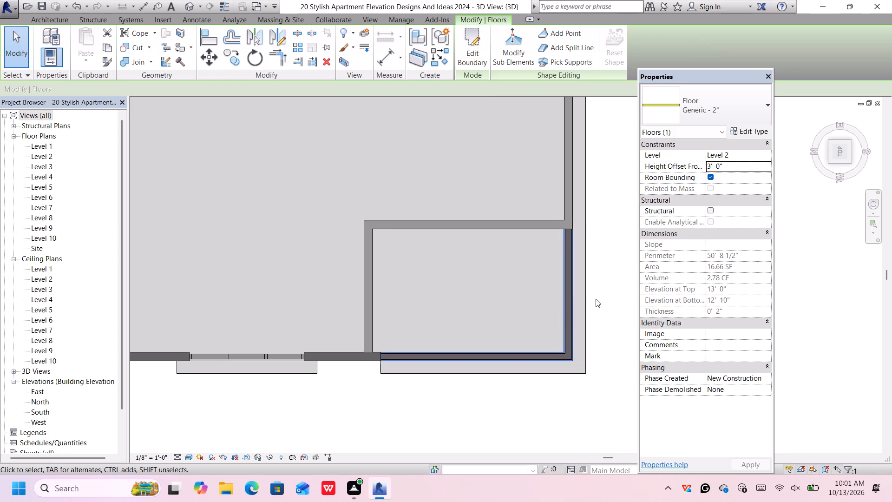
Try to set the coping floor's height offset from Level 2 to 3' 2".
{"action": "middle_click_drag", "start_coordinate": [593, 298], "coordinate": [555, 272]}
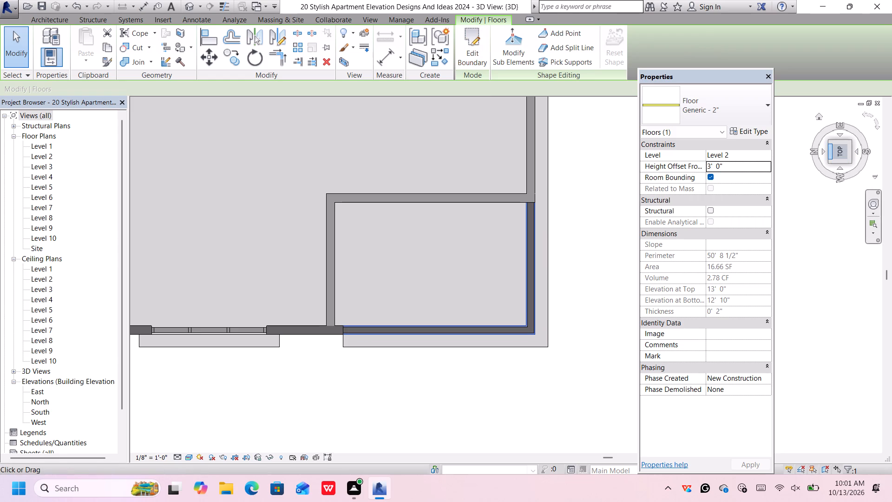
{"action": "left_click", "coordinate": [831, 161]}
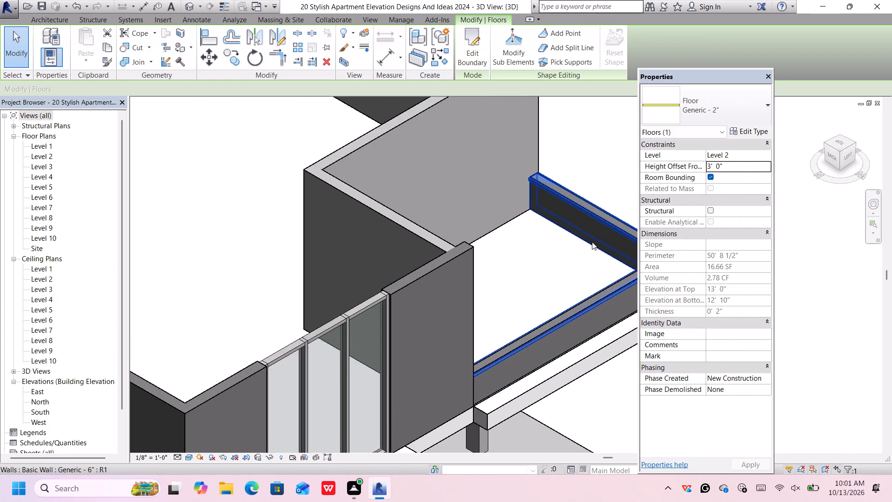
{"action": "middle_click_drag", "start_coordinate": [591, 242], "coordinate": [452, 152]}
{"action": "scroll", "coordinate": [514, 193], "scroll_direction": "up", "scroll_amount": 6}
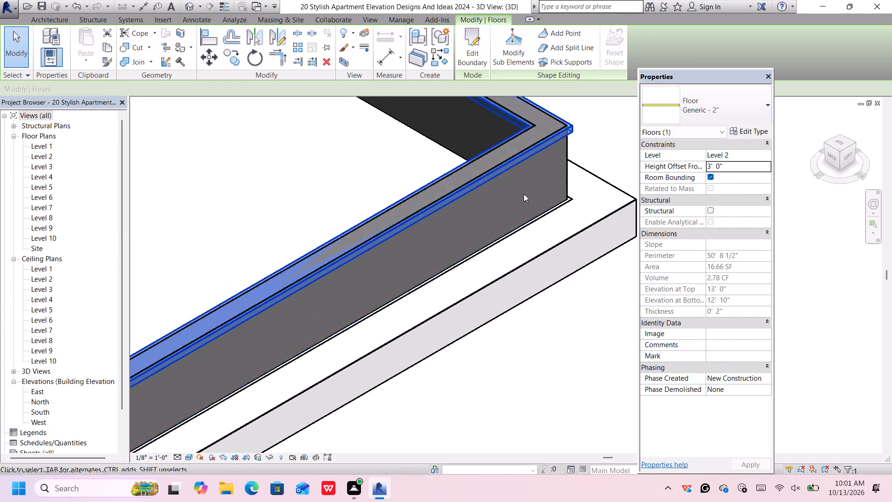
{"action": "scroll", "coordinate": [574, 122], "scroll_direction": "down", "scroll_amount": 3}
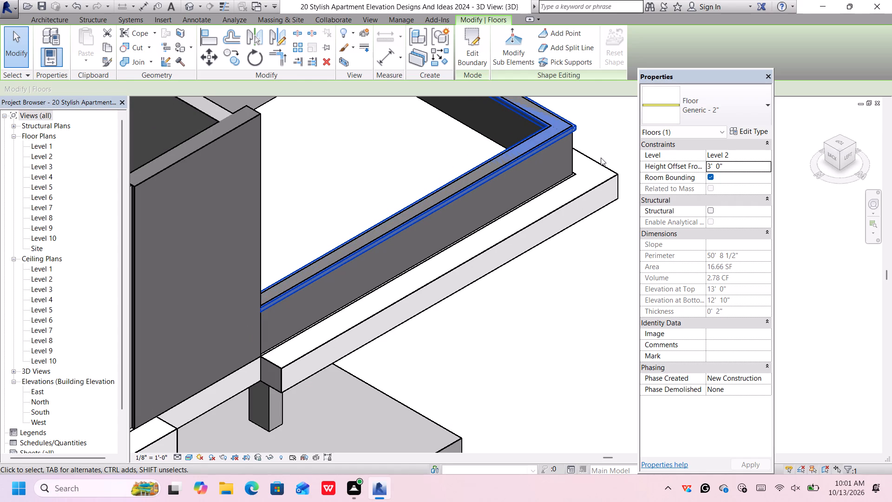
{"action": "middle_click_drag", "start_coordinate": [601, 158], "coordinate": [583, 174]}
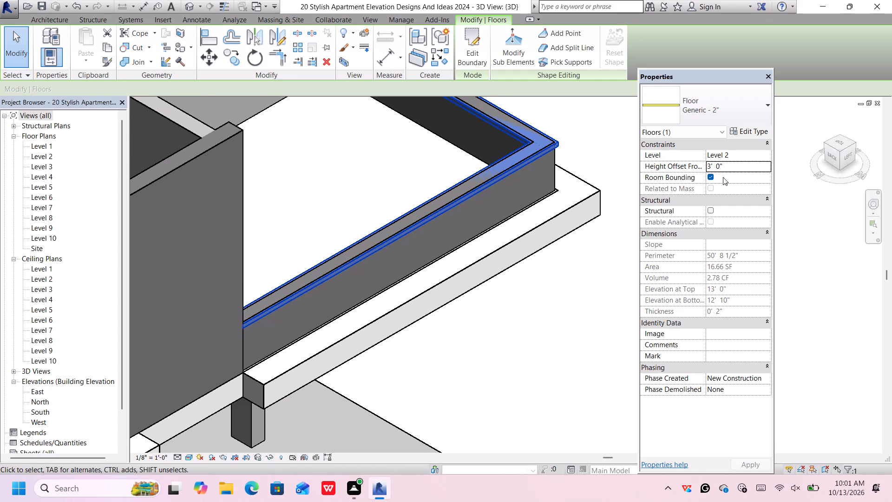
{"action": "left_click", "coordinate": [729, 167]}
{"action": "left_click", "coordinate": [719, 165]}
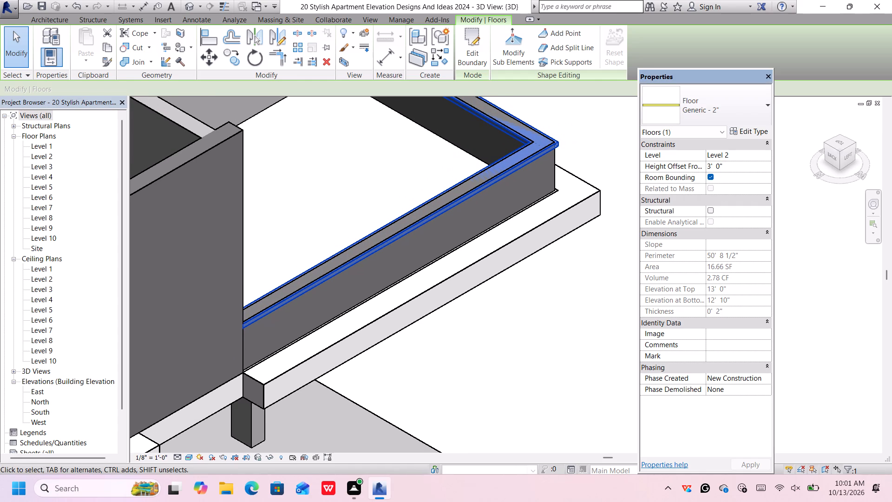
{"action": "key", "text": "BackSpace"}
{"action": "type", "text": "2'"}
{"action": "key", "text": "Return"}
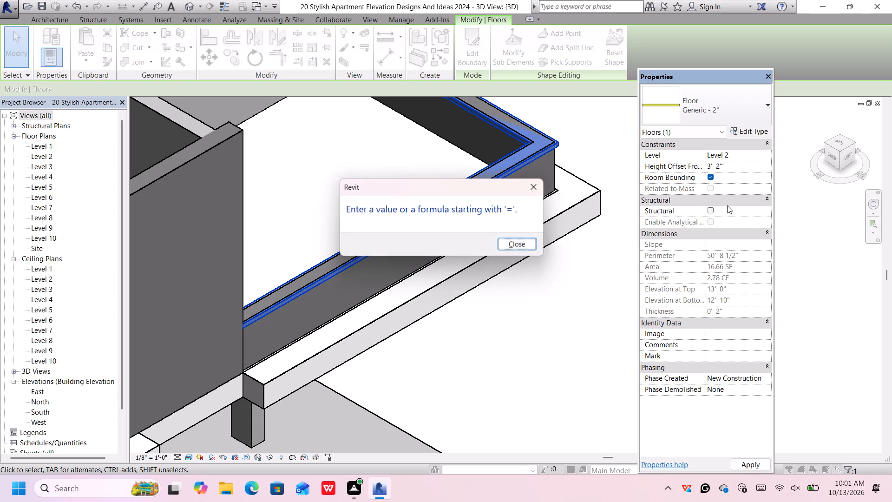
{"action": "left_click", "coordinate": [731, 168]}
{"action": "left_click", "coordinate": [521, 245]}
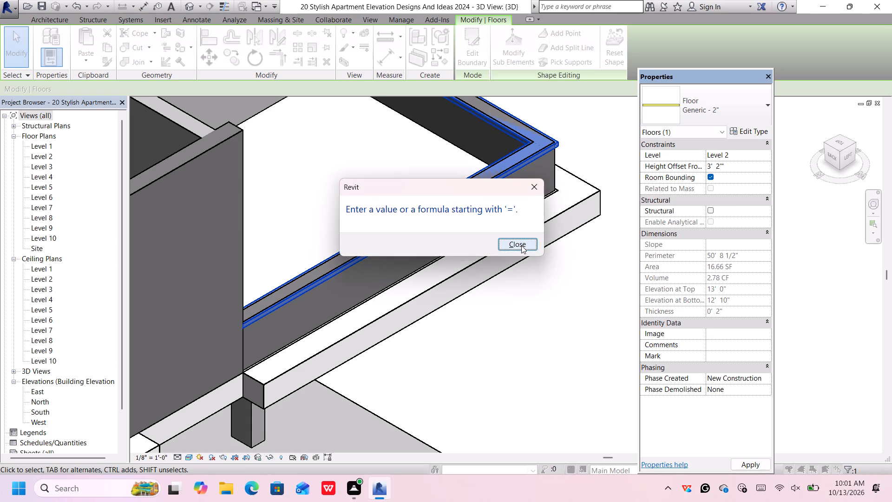
Set the coping floor's height offset from Level 2 to 3' 2" and deselect it.
{"action": "left_click", "coordinate": [720, 164]}
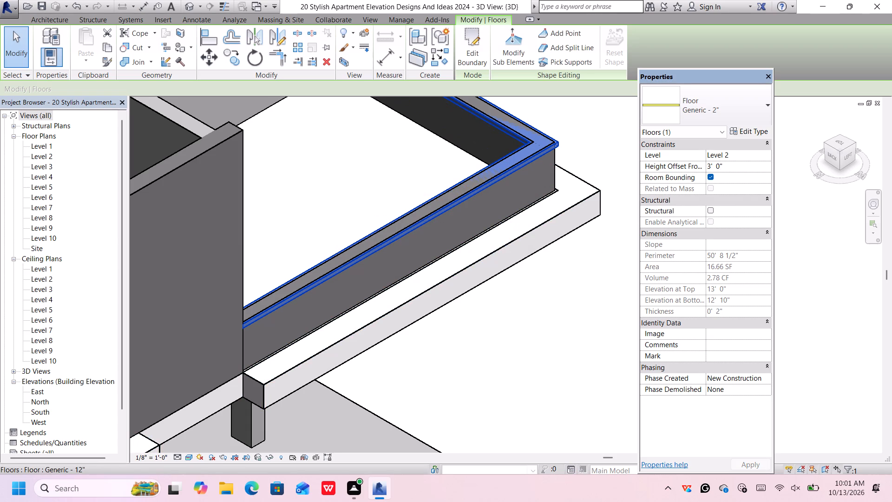
{"action": "key", "text": "BackSpace"}
{"action": "key", "text": "2"}
{"action": "key", "text": "Return"}
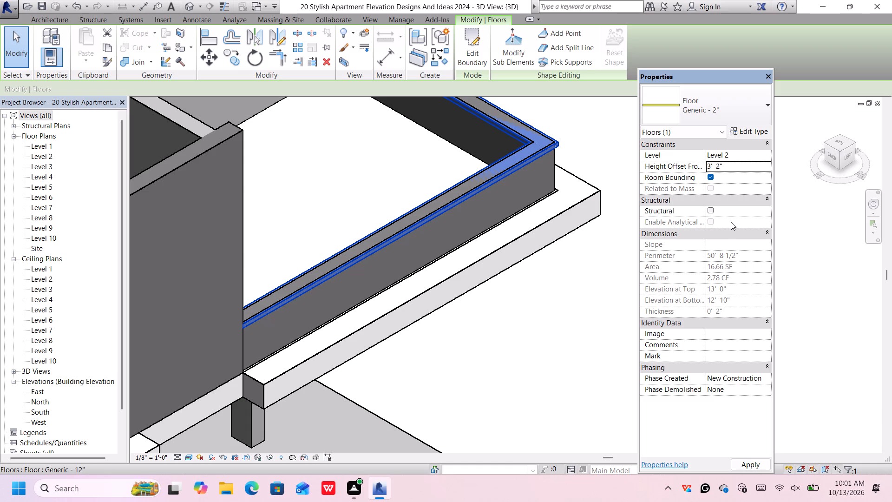
{"action": "key", "text": "Return"}
{"action": "scroll", "coordinate": [566, 154], "scroll_direction": "down", "scroll_amount": 2}
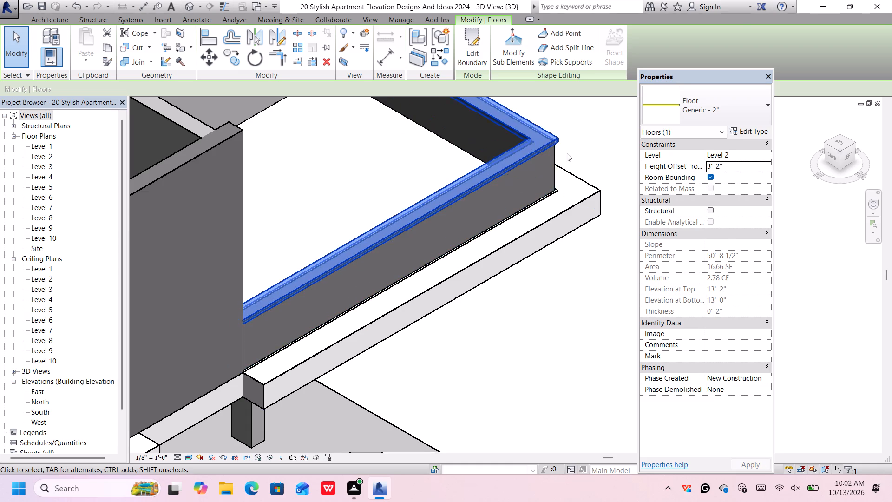
{"action": "scroll", "coordinate": [567, 153], "scroll_direction": "down", "scroll_amount": 1}
{"action": "left_click", "coordinate": [593, 130]}
Examine the balcony parapet coping and the slab edge from the building's left side in 3D, and dismiss the licensing notice.
{"action": "scroll", "coordinate": [598, 176], "scroll_direction": "down", "scroll_amount": 1}
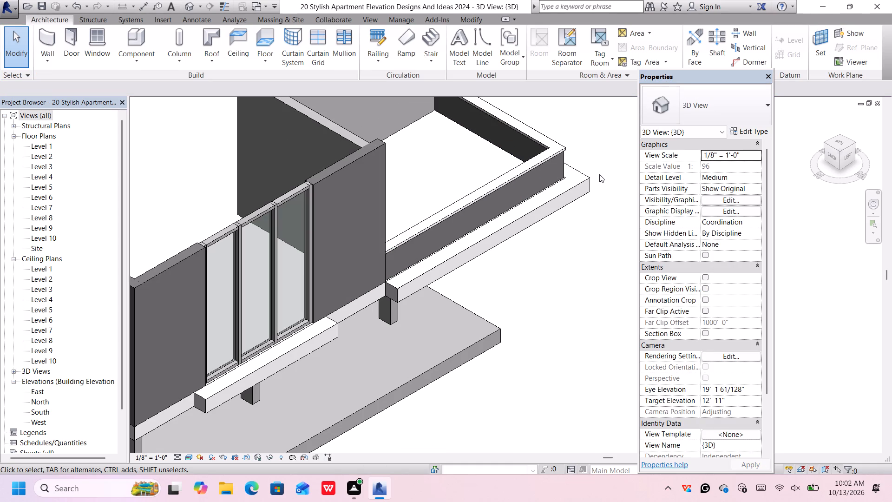
{"action": "left_click", "coordinate": [848, 154]}
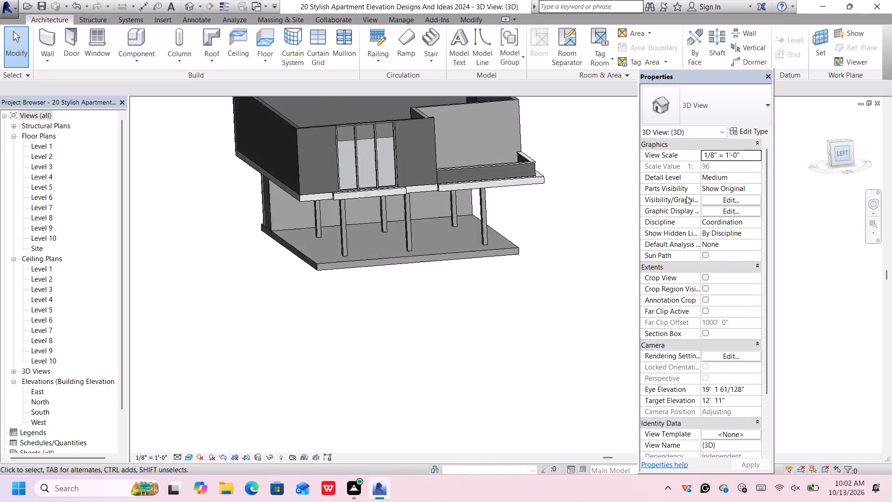
{"action": "middle_click_drag", "start_coordinate": [601, 201], "coordinate": [568, 187]}
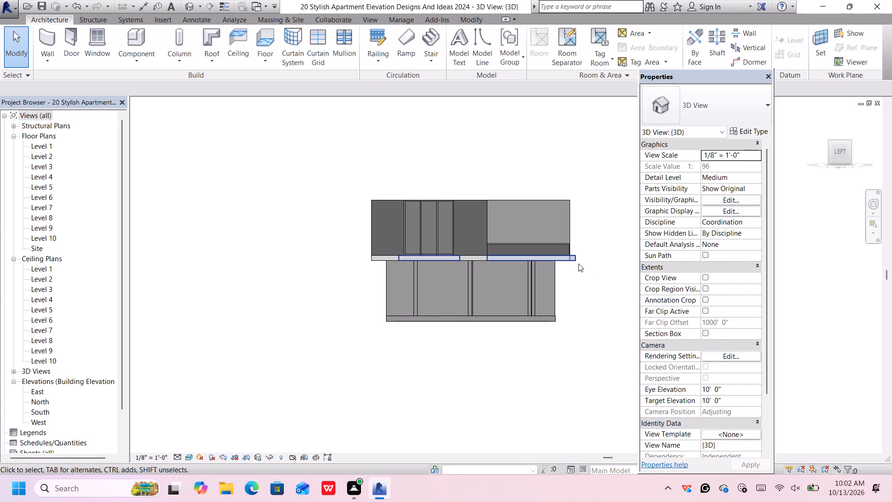
{"action": "scroll", "coordinate": [580, 260], "scroll_direction": "up", "scroll_amount": 1}
{"action": "middle_click_drag", "start_coordinate": [595, 236], "coordinate": [593, 238]}
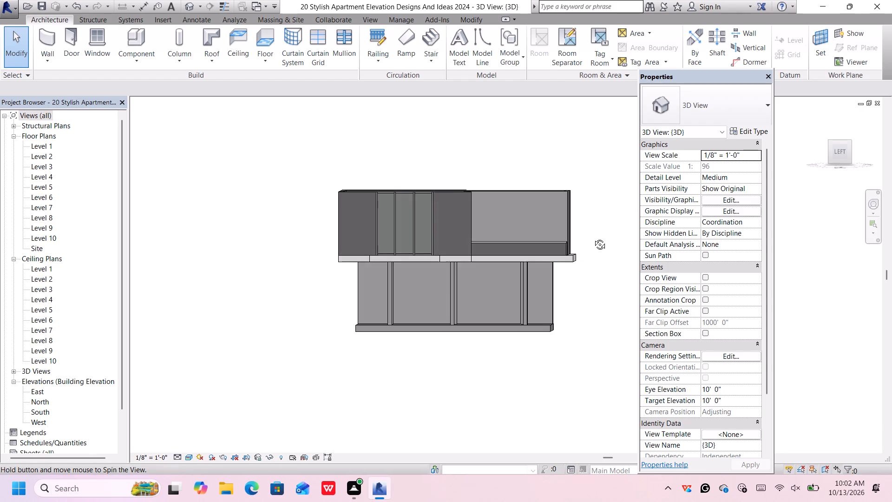
{"action": "middle_click_drag", "start_coordinate": [593, 238], "coordinate": [583, 303]}
{"action": "scroll", "coordinate": [557, 284], "scroll_direction": "up", "scroll_amount": 5}
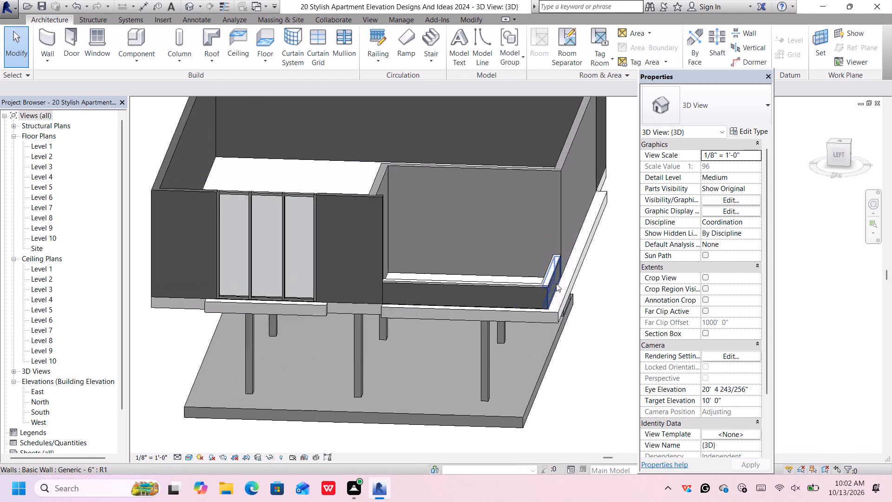
{"action": "middle_click_drag", "start_coordinate": [580, 366], "coordinate": [572, 343]}
{"action": "middle_click_drag", "start_coordinate": [577, 365], "coordinate": [567, 333]}
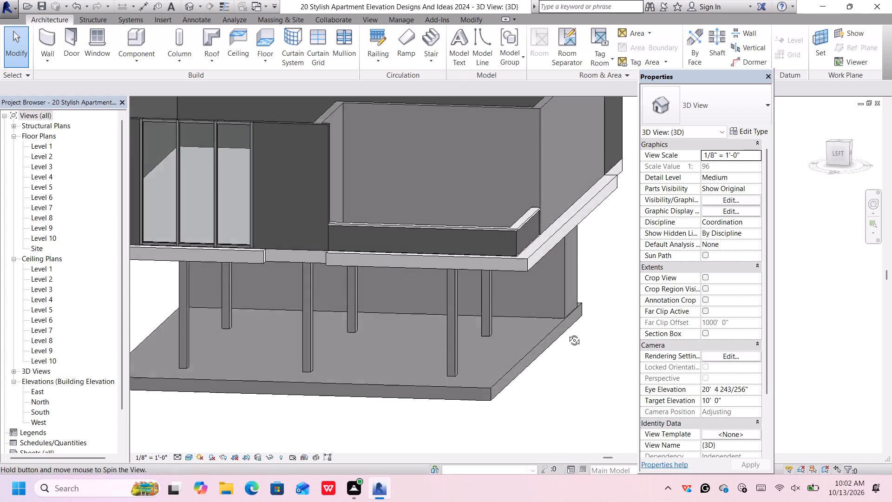
{"action": "middle_click_drag", "start_coordinate": [567, 333], "coordinate": [568, 300]}
{"action": "scroll", "coordinate": [464, 205], "scroll_direction": "up", "scroll_amount": 3}
{"action": "scroll", "coordinate": [468, 194], "scroll_direction": "down", "scroll_amount": 1}
{"action": "scroll", "coordinate": [493, 178], "scroll_direction": "up", "scroll_amount": 2}
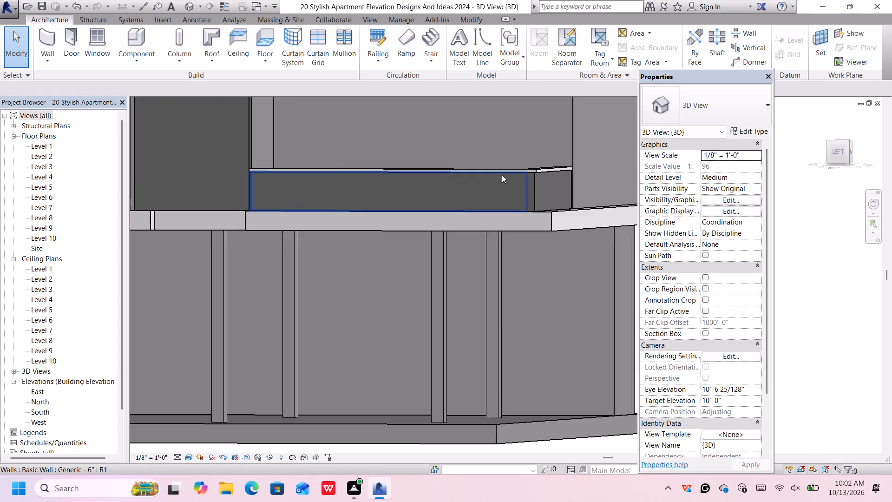
{"action": "scroll", "coordinate": [502, 175], "scroll_direction": "up", "scroll_amount": 2}
{"action": "scroll", "coordinate": [507, 172], "scroll_direction": "down", "scroll_amount": 4}
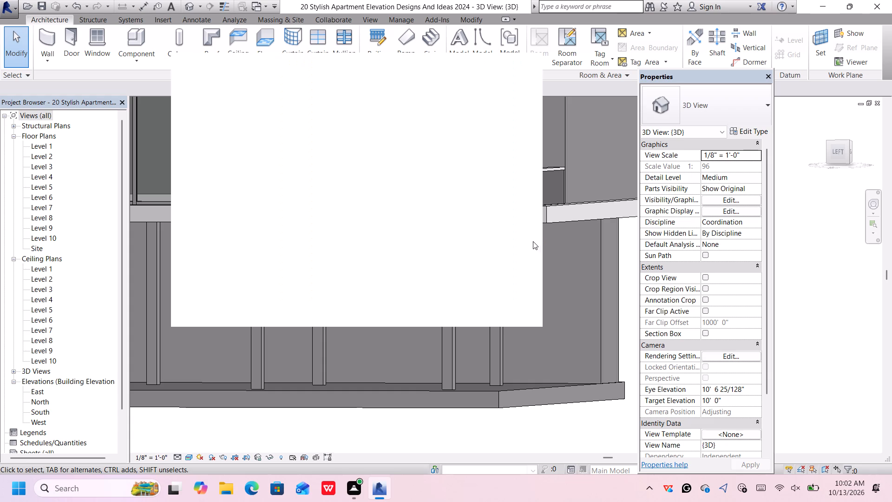
{"action": "scroll", "coordinate": [535, 232], "scroll_direction": "up", "scroll_amount": 1}
{"action": "scroll", "coordinate": [535, 231], "scroll_direction": "down", "scroll_amount": 2}
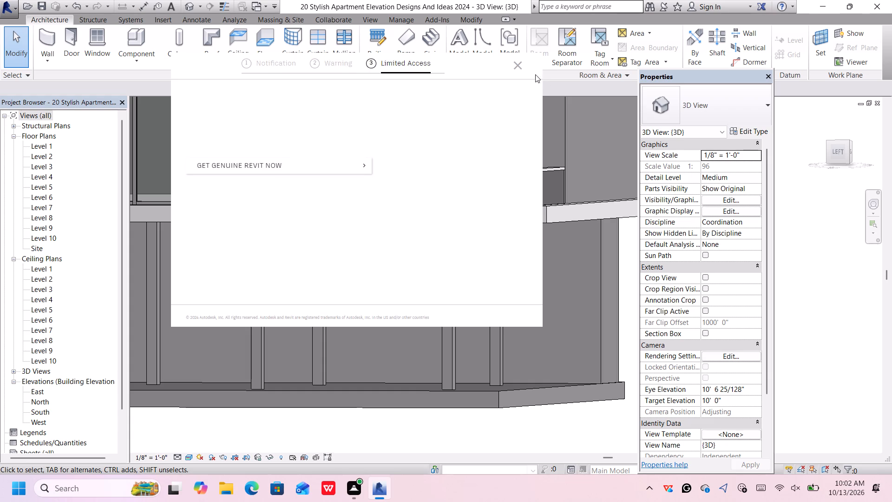
{"action": "left_click", "coordinate": [518, 66]}
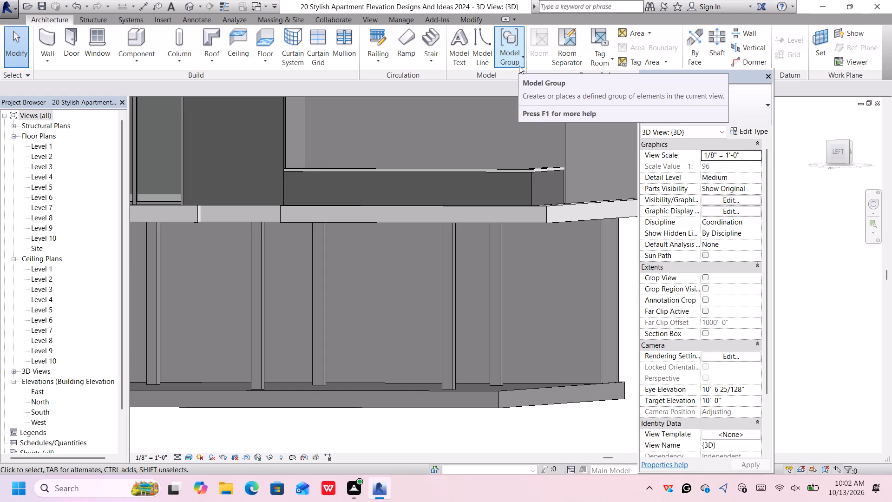
Examine the whole left-side facade in 3D, from eye level and from above, including the glazing, slab projections and balcony parapet.
{"action": "scroll", "coordinate": [567, 237], "scroll_direction": "down", "scroll_amount": 5}
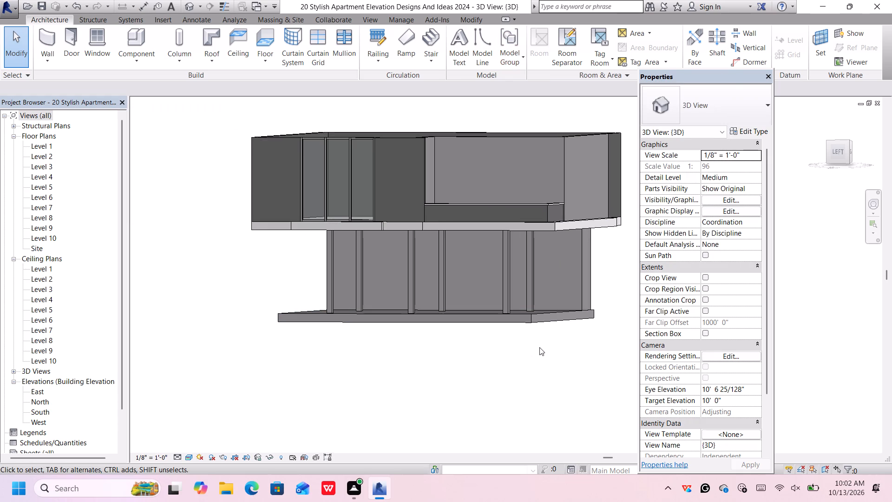
{"action": "middle_click_drag", "start_coordinate": [616, 260], "coordinate": [587, 241]}
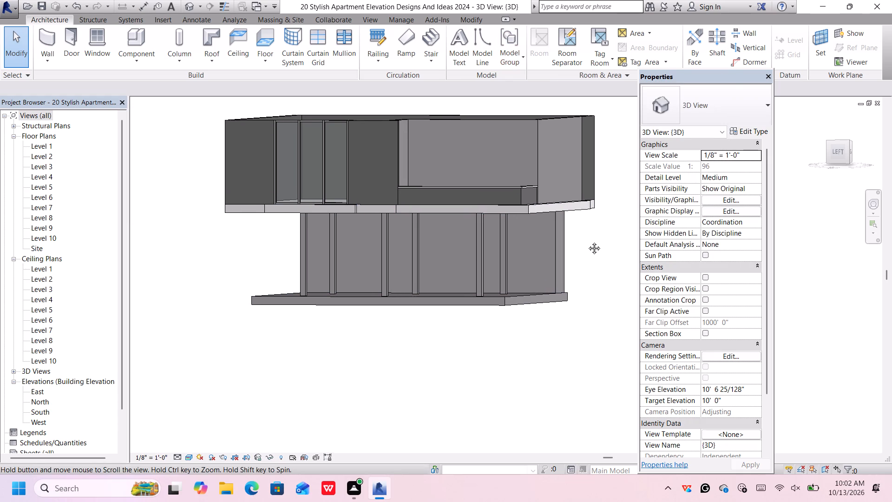
{"action": "middle_click_drag", "start_coordinate": [587, 241], "coordinate": [584, 239]}
{"action": "middle_click_drag", "start_coordinate": [559, 242], "coordinate": [571, 273]}
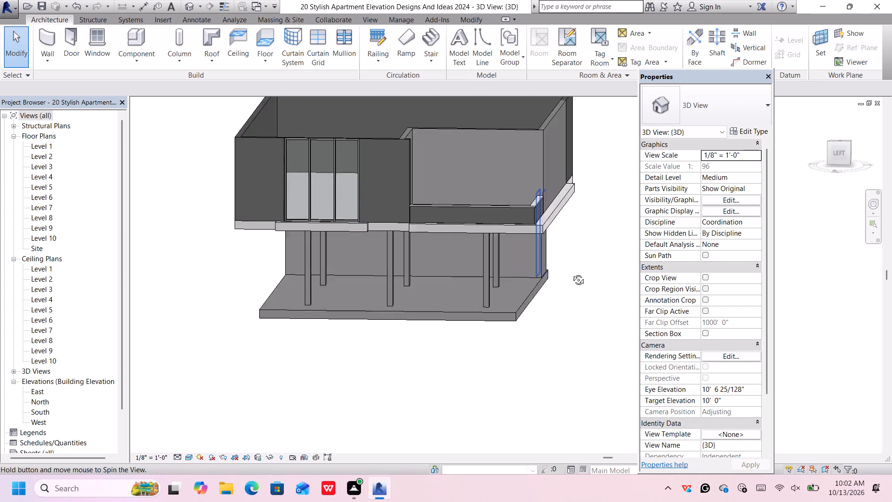
{"action": "middle_click_drag", "start_coordinate": [571, 273], "coordinate": [572, 318]}
{"action": "middle_click", "coordinate": [572, 318], "text": "shift"}
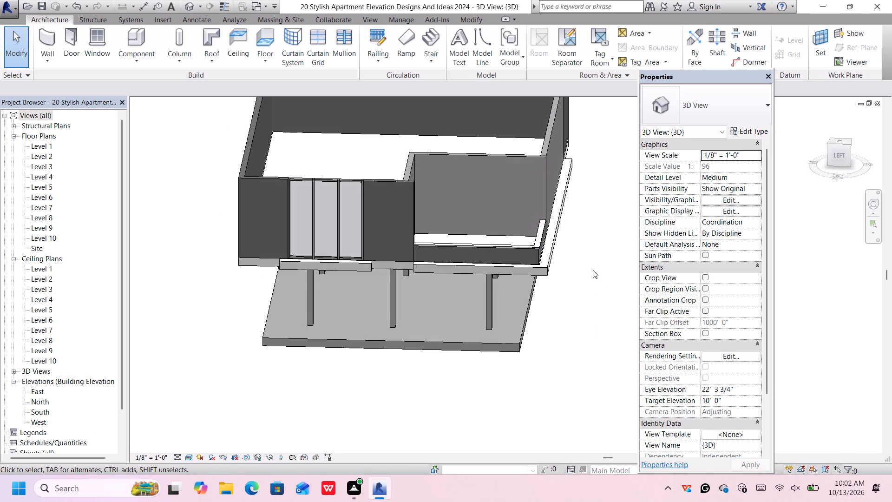
{"action": "scroll", "coordinate": [469, 272], "scroll_direction": "up", "scroll_amount": 3}
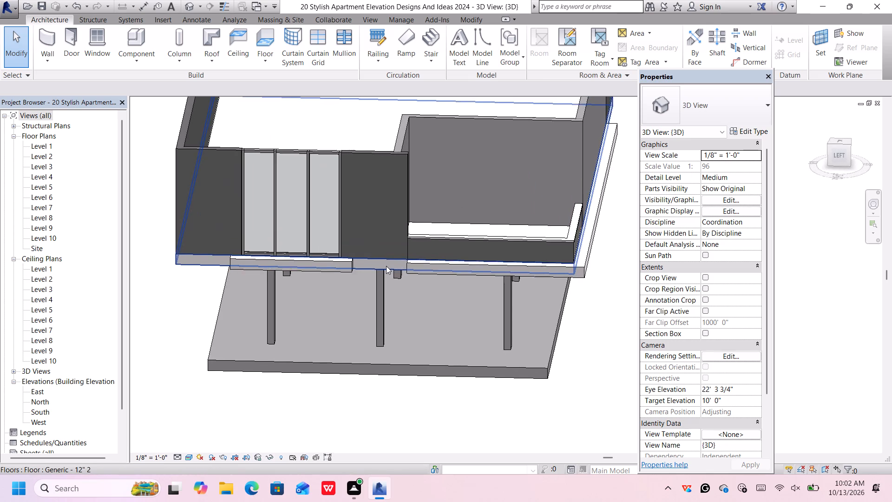
{"action": "scroll", "coordinate": [386, 266], "scroll_direction": "up", "scroll_amount": 1}
{"action": "scroll", "coordinate": [329, 271], "scroll_direction": "down", "scroll_amount": 1}
{"action": "middle_click_drag", "start_coordinate": [328, 272], "coordinate": [328, 285]}
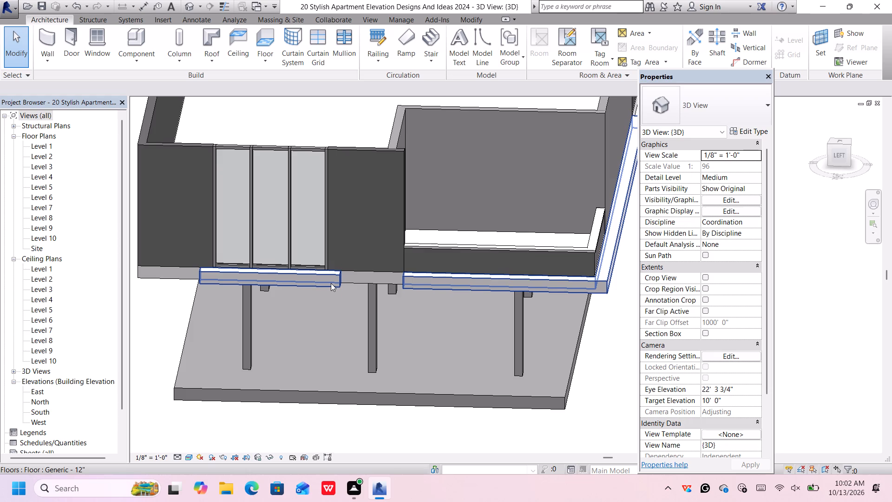
{"action": "scroll", "coordinate": [332, 283], "scroll_direction": "down", "scroll_amount": 4}
{"action": "scroll", "coordinate": [333, 283], "scroll_direction": "up", "scroll_amount": 1}
{"action": "middle_click_drag", "start_coordinate": [341, 275], "coordinate": [341, 337]}
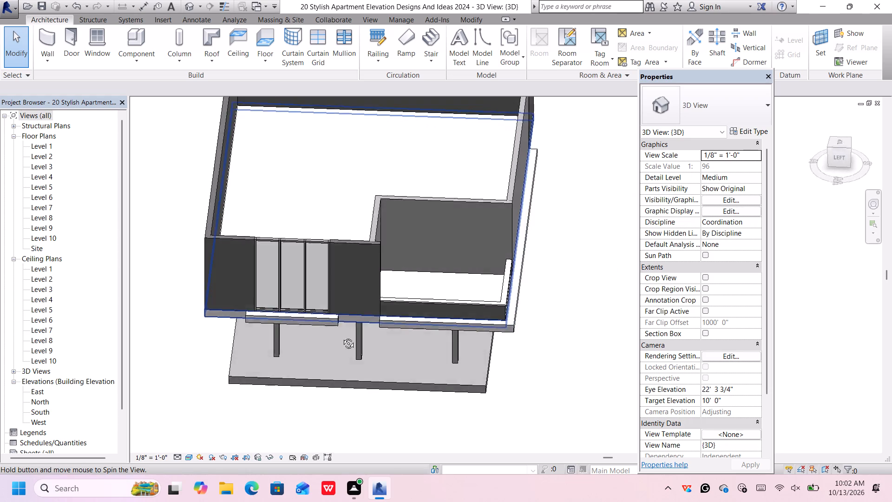
{"action": "middle_click_drag", "start_coordinate": [341, 337], "coordinate": [341, 350]}
{"action": "scroll", "coordinate": [344, 389], "scroll_direction": "up", "scroll_amount": 1, "text": "shift"}
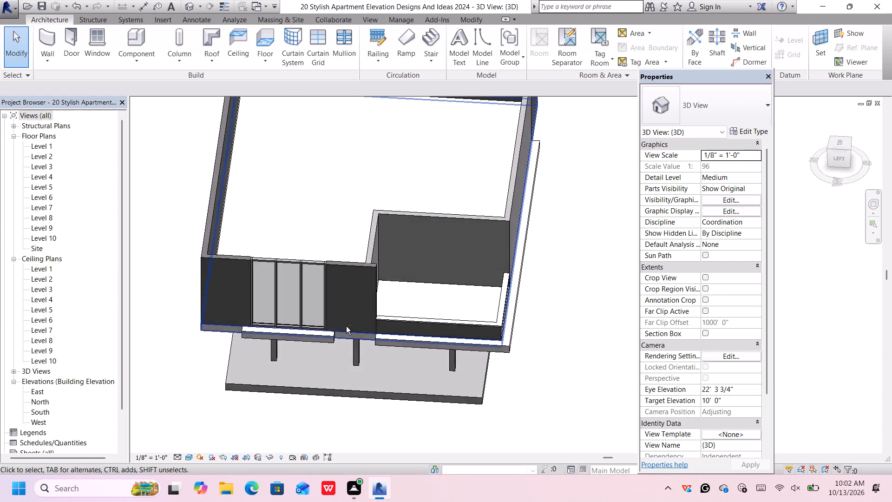
{"action": "scroll", "coordinate": [365, 297], "scroll_direction": "up", "scroll_amount": 1, "text": "shift"}
{"action": "middle_click_drag", "start_coordinate": [474, 413], "coordinate": [473, 290], "text": "shift"}
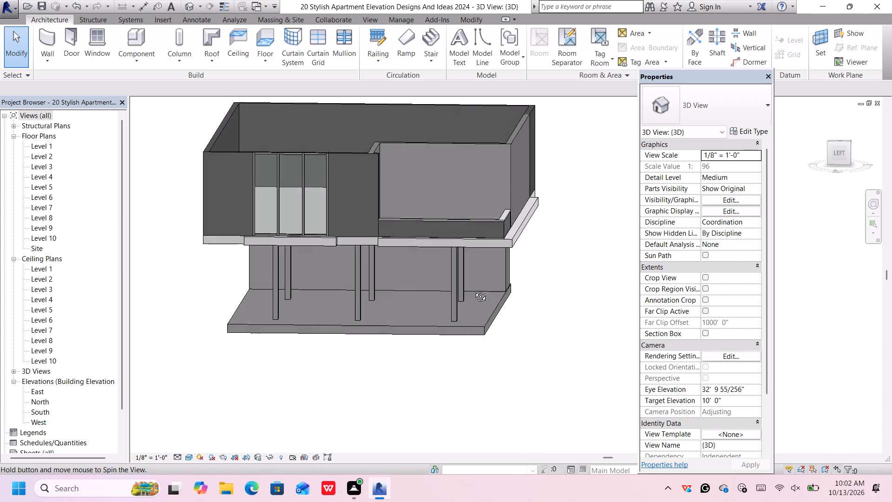
{"action": "middle_click_drag", "start_coordinate": [473, 290], "coordinate": [474, 293], "text": "shift"}
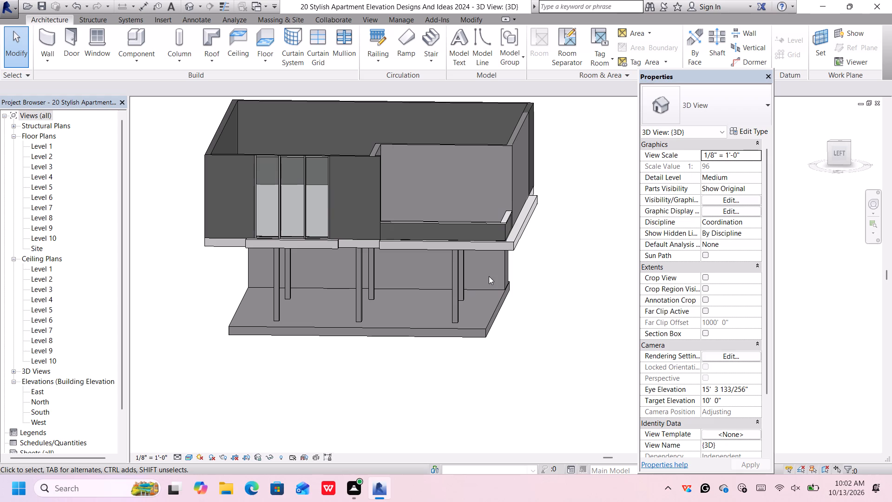
{"action": "scroll", "coordinate": [577, 264], "scroll_direction": "down", "scroll_amount": 2}
{"action": "middle_click_drag", "start_coordinate": [571, 264], "coordinate": [540, 251]}
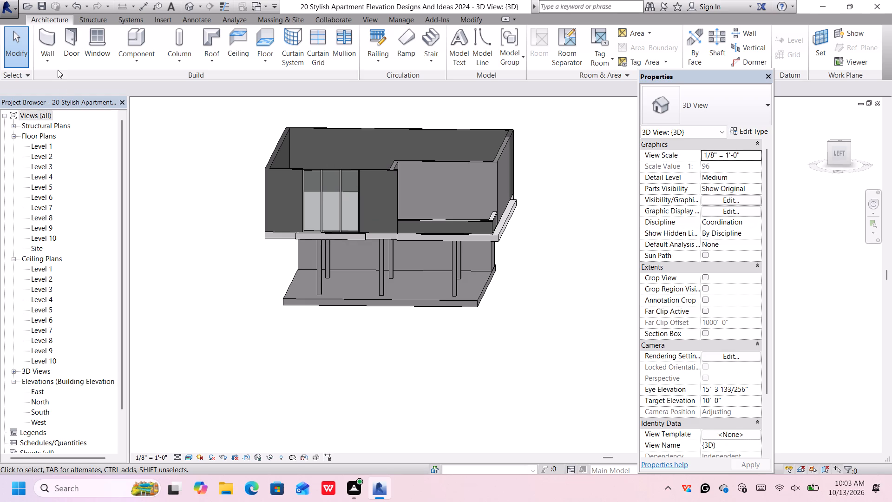
Start a wall on Level 2 with type Generic - 12" and duplicate that type as "Generic - 12" white".
{"action": "left_click", "coordinate": [37, 33]}
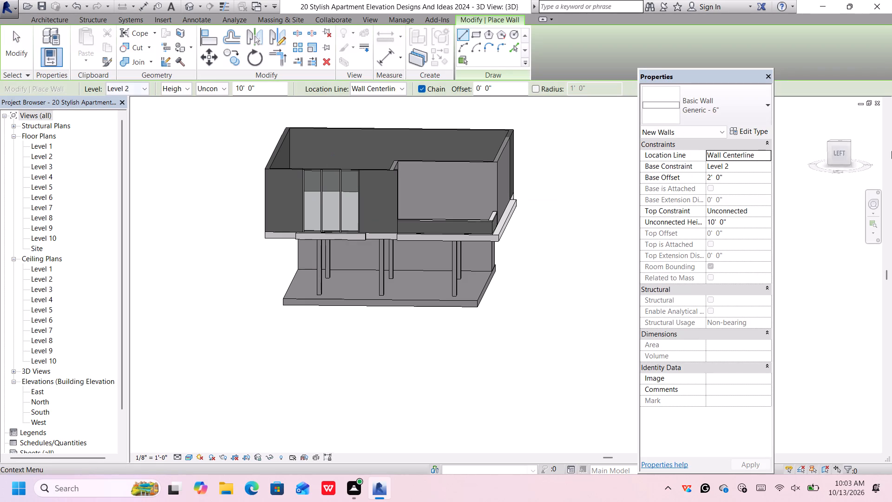
{"action": "left_click", "coordinate": [756, 107]}
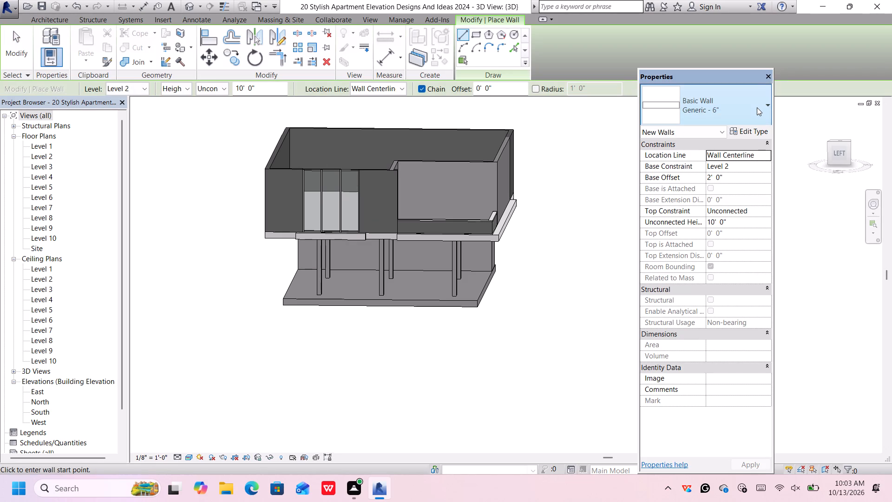
{"action": "left_click", "coordinate": [757, 109]}
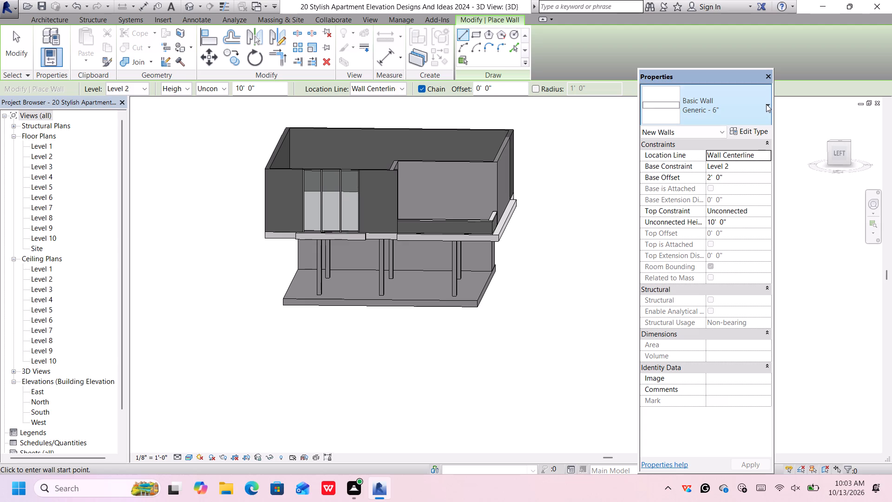
{"action": "left_click", "coordinate": [766, 104]}
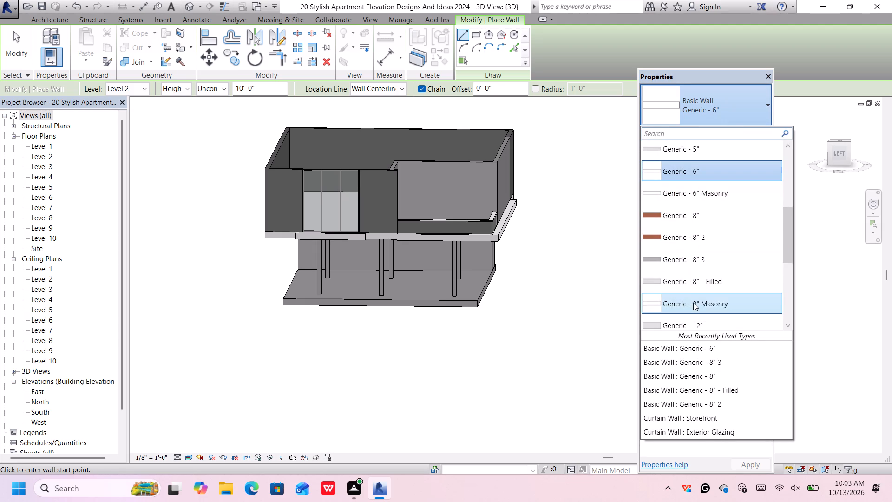
{"action": "left_click", "coordinate": [693, 320]}
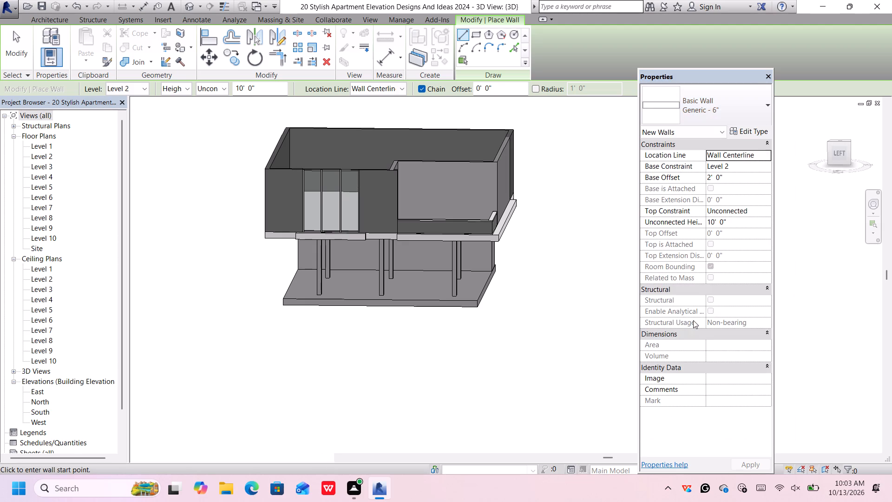
{"action": "left_click", "coordinate": [747, 130]}
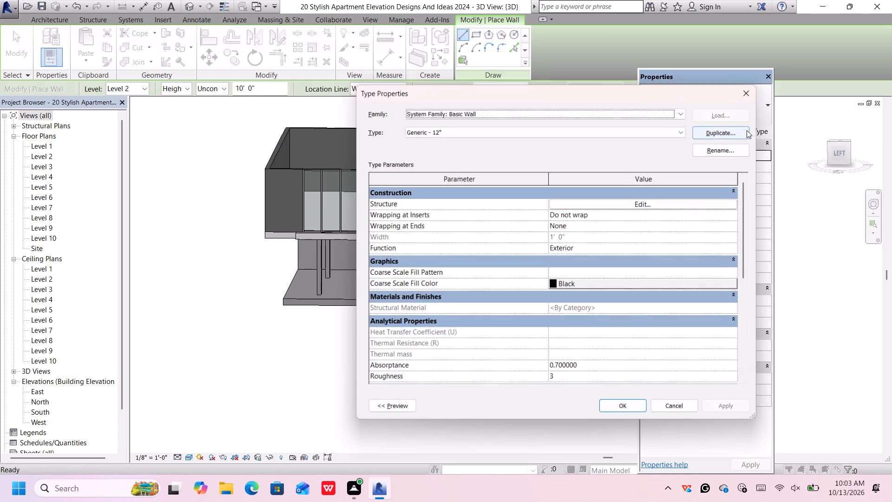
{"action": "left_click", "coordinate": [743, 131]}
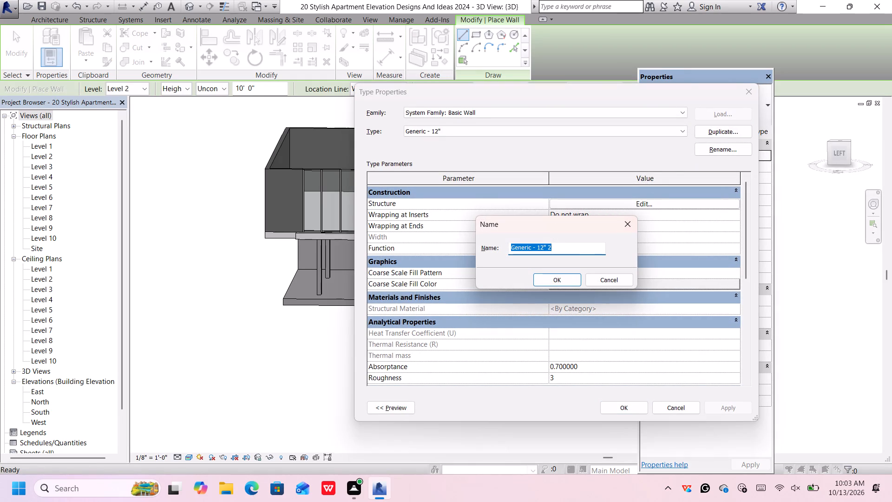
{"action": "left_click", "coordinate": [593, 248]}
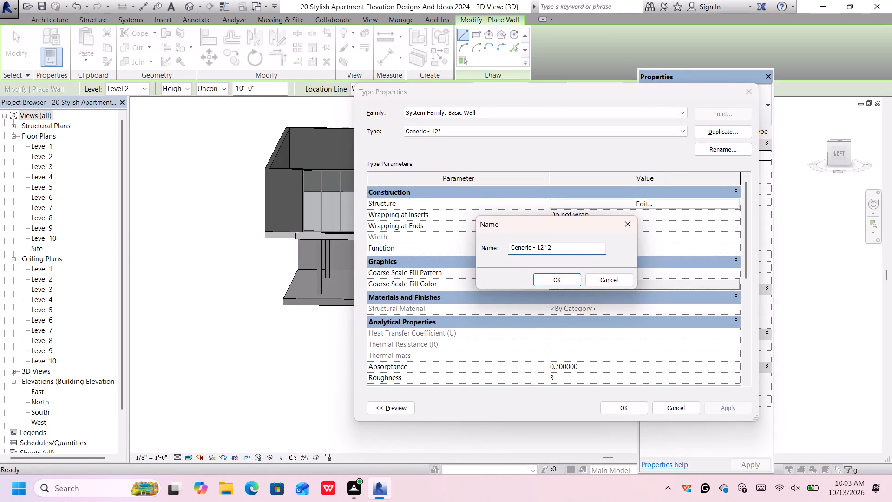
{"action": "key", "text": "BackSpace"}
{"action": "key", "text": "w"}
{"action": "type", "text": "hit"}
{"action": "key", "text": "e"}
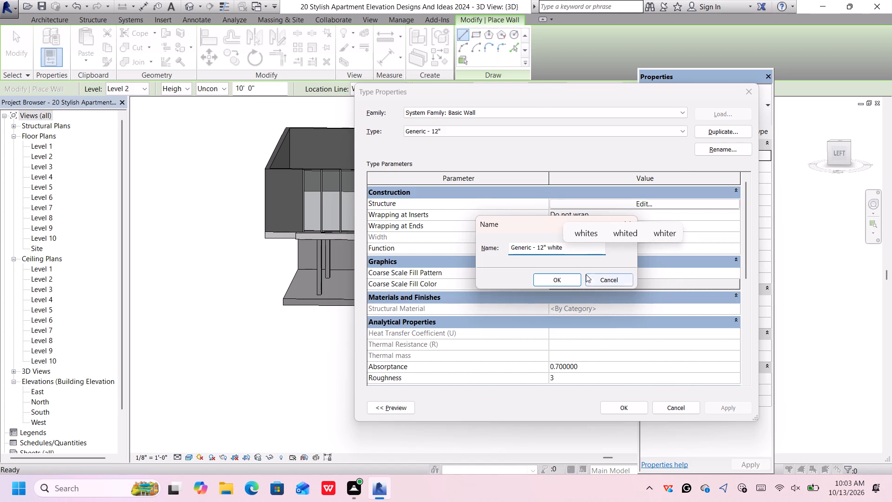
{"action": "left_click", "coordinate": [562, 278]}
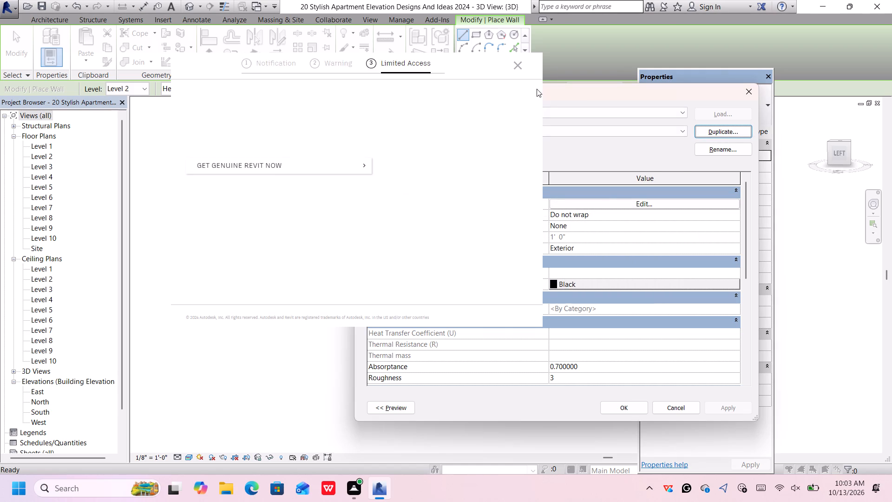
{"action": "left_click", "coordinate": [518, 64]}
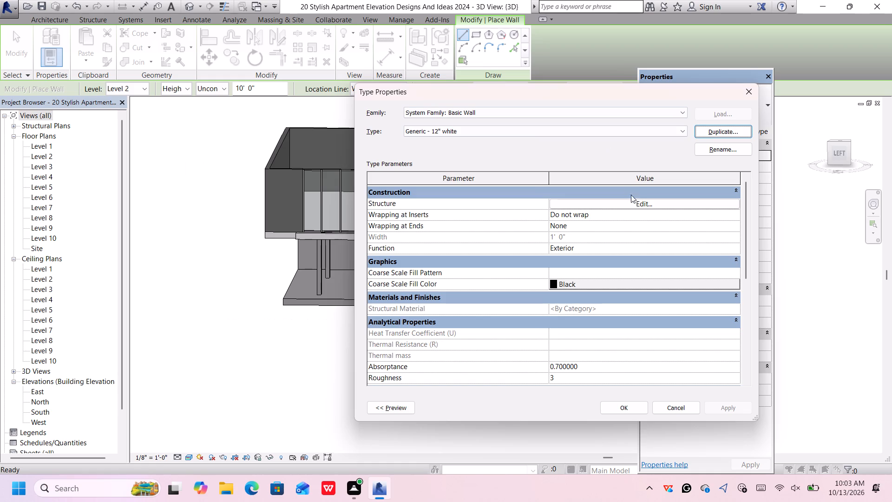
Assign the Parking Stripe material to the structure layer of the "Generic - 12" white" wall type.
{"action": "left_click", "coordinate": [631, 201]}
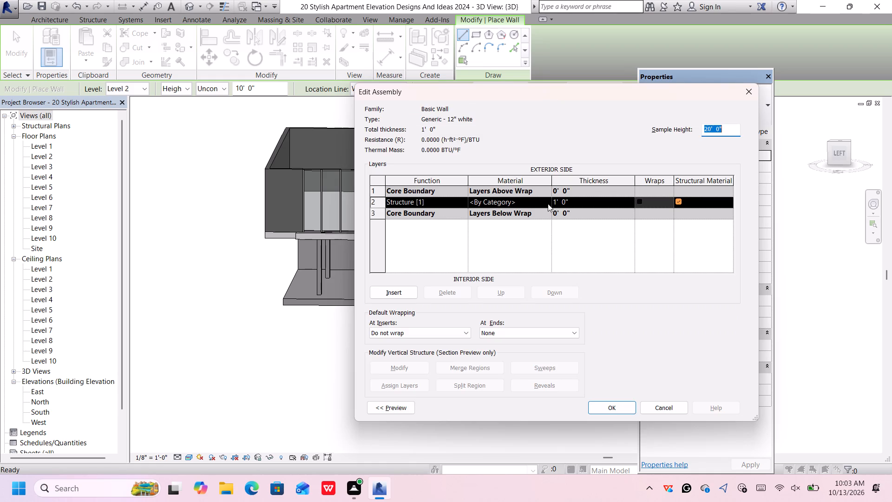
{"action": "left_click", "coordinate": [549, 204]}
{"action": "left_click", "coordinate": [547, 201]}
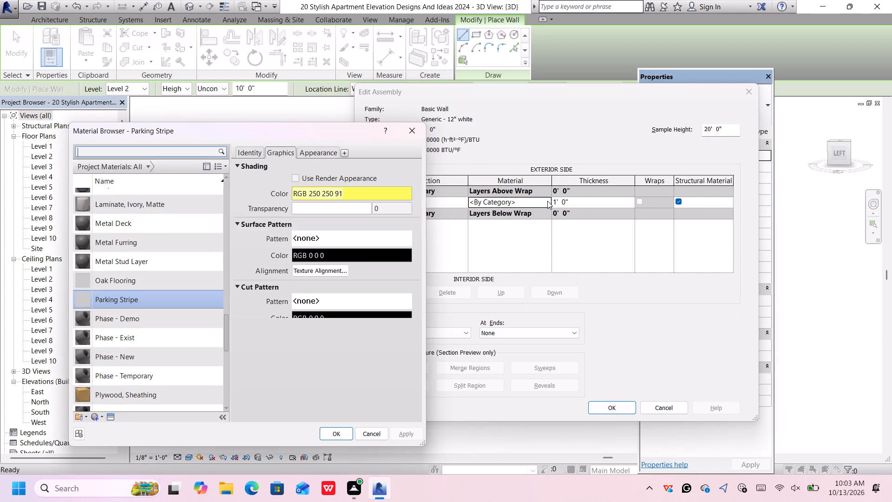
{"action": "left_click", "coordinate": [157, 299]}
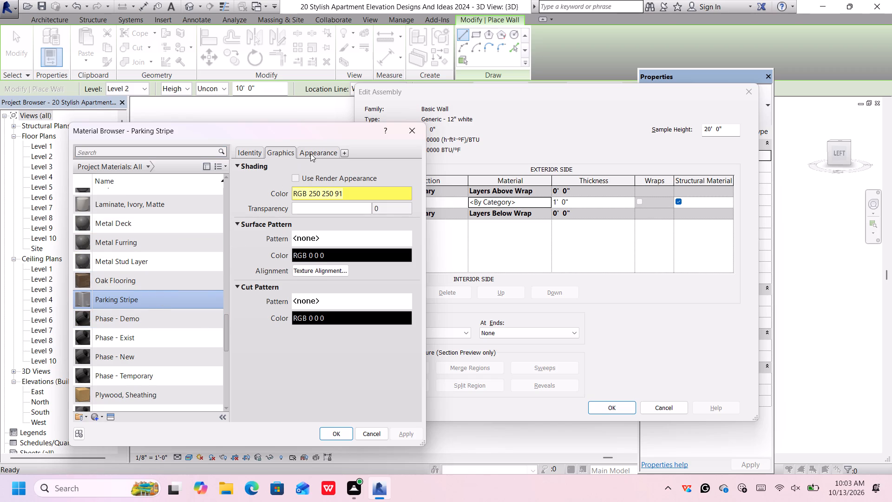
{"action": "left_click", "coordinate": [314, 151]}
{"action": "left_click", "coordinate": [345, 433]}
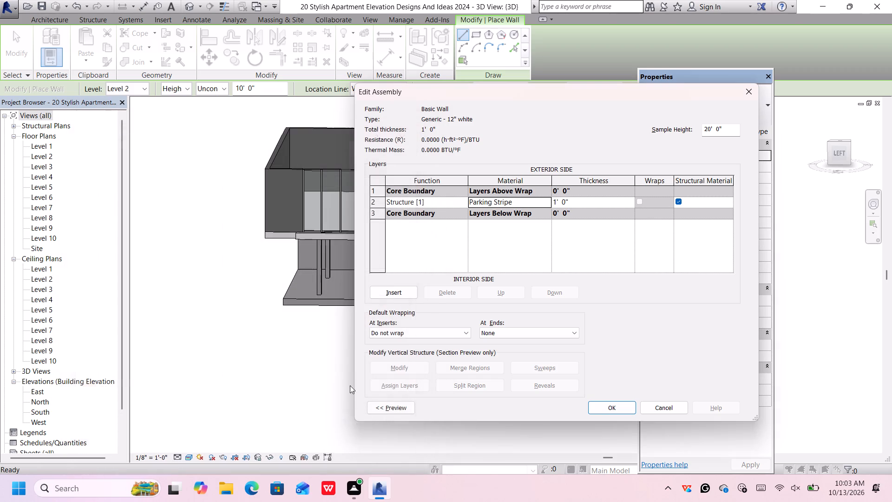
{"action": "left_click", "coordinate": [608, 408]}
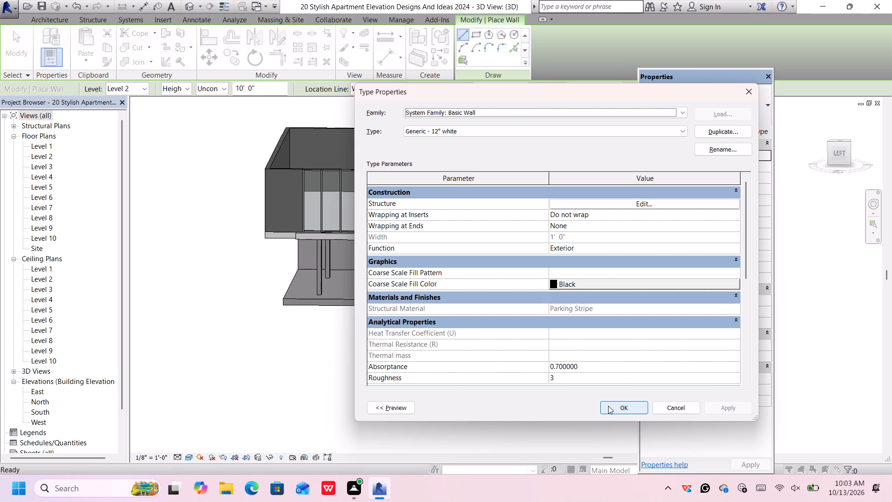
{"action": "left_click", "coordinate": [608, 406]}
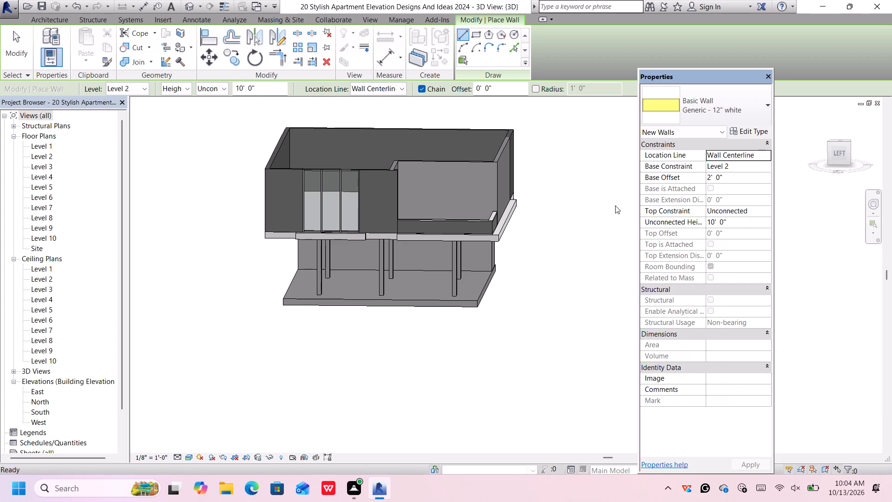
From the top view, draw a wall about 11 5/8" long on the window slab projection, at its end farther from the balcony.
{"action": "left_click", "coordinate": [840, 141]}
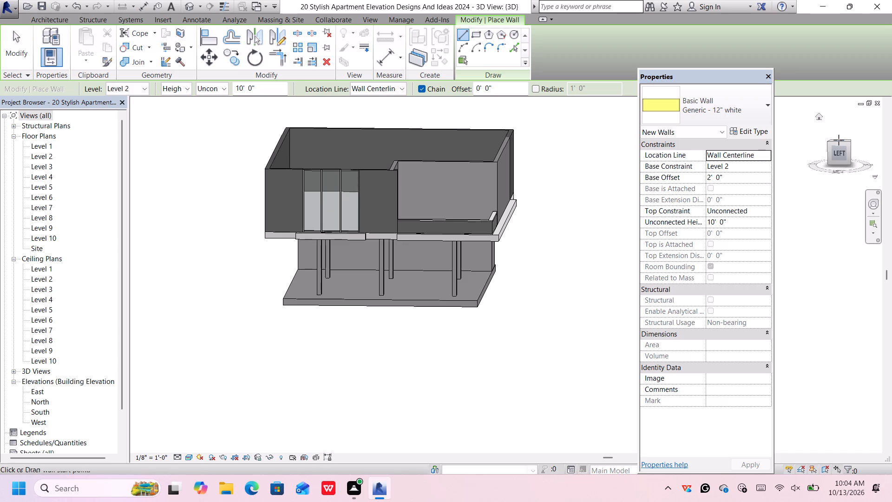
{"action": "left_click", "coordinate": [839, 140]}
{"action": "left_click", "coordinate": [840, 142]}
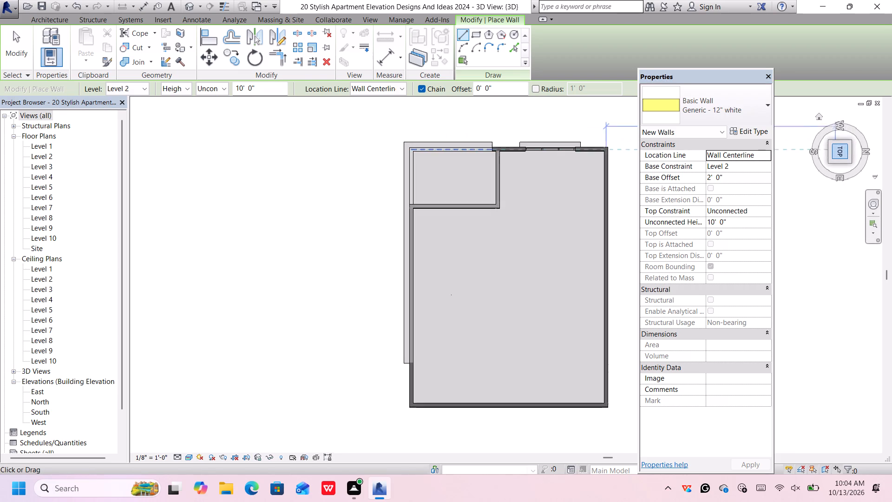
{"action": "left_click", "coordinate": [829, 153]}
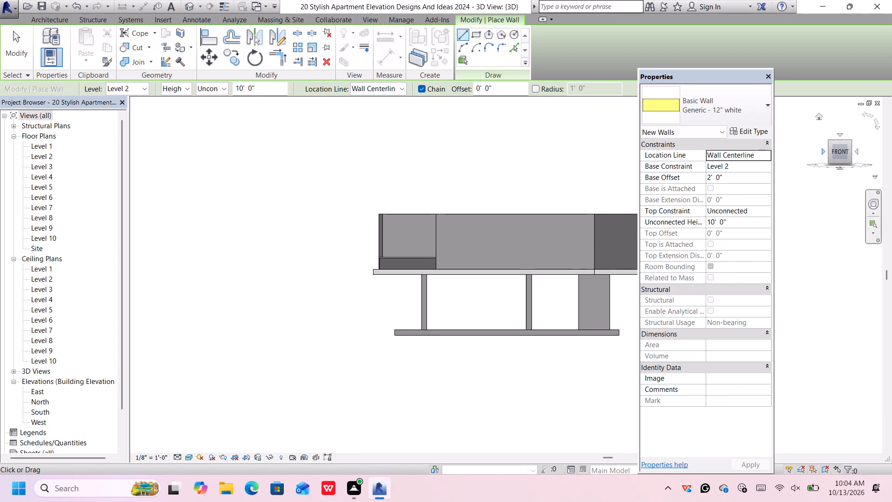
{"action": "left_click", "coordinate": [828, 145]}
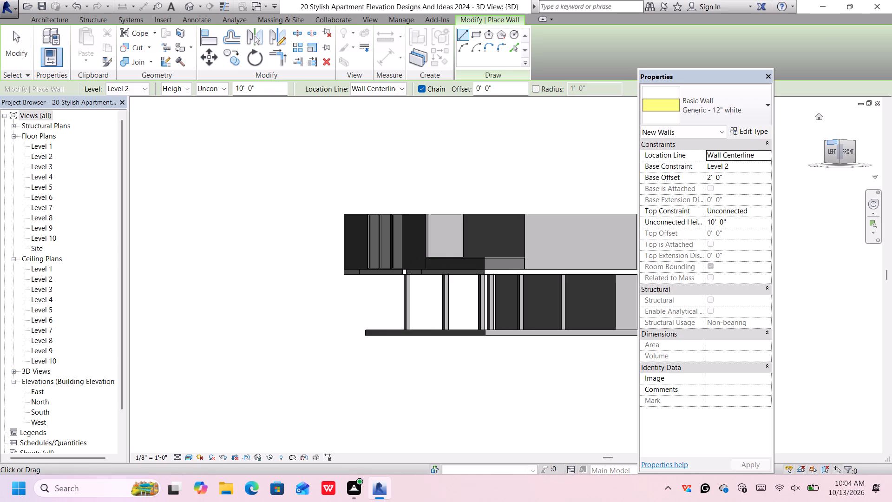
{"action": "left_click", "coordinate": [825, 153]}
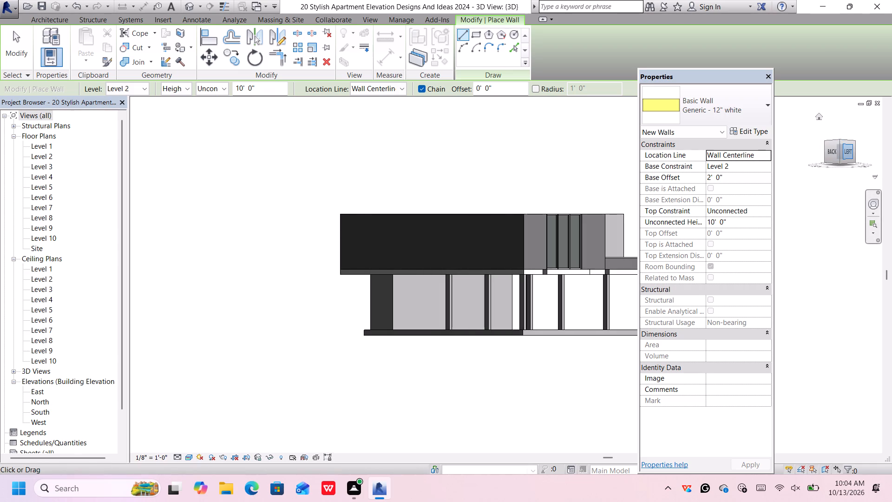
{"action": "left_click", "coordinate": [850, 152]}
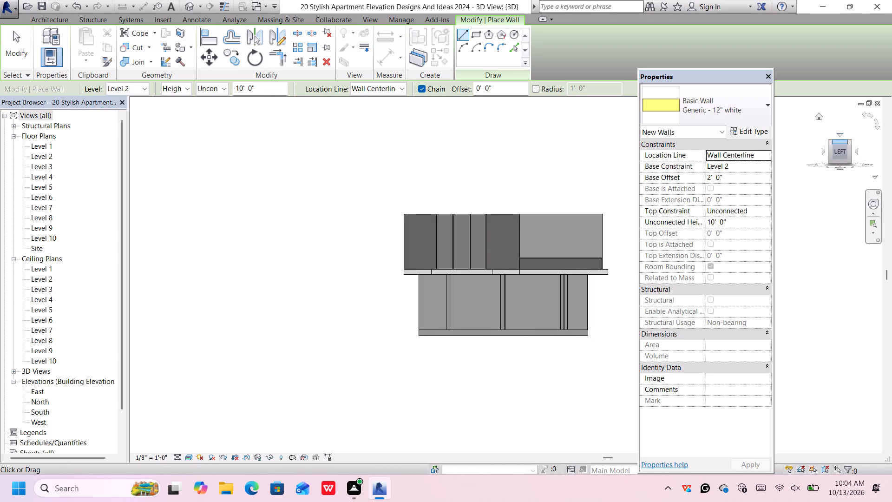
{"action": "left_click", "coordinate": [842, 142]}
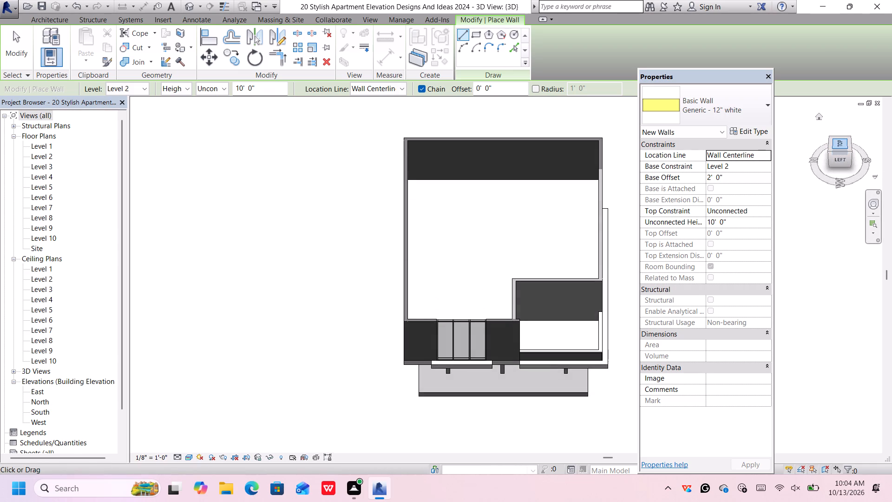
{"action": "left_click", "coordinate": [841, 145]}
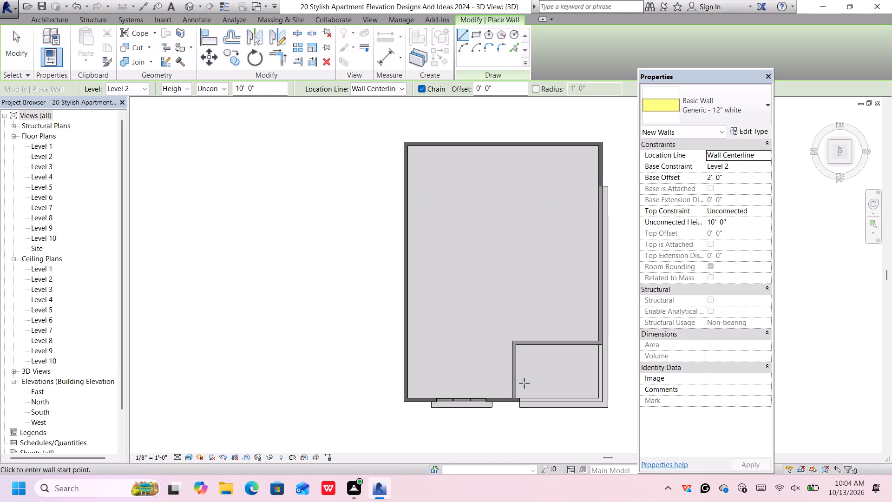
{"action": "scroll", "coordinate": [426, 410], "scroll_direction": "up", "scroll_amount": 6}
{"action": "middle_click_drag", "start_coordinate": [444, 396], "coordinate": [421, 384]}
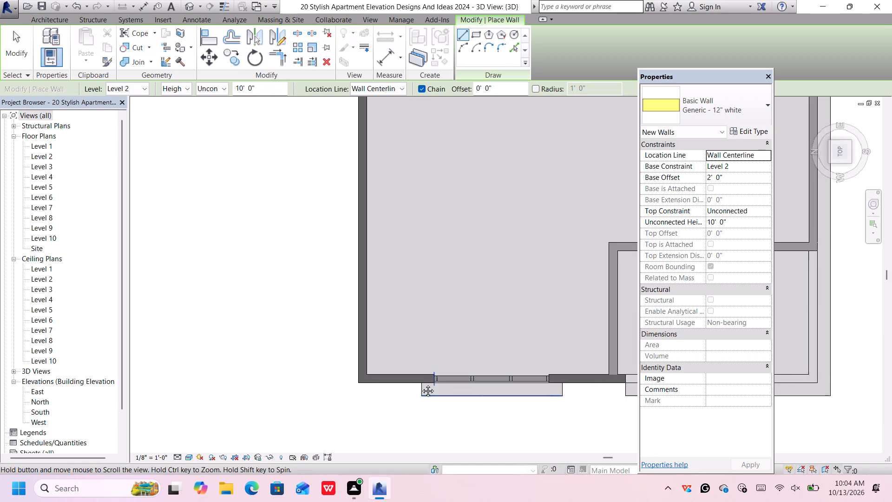
{"action": "middle_click_drag", "start_coordinate": [421, 384], "coordinate": [393, 366]}
{"action": "scroll", "coordinate": [389, 359], "scroll_direction": "up", "scroll_amount": 9}
{"action": "left_click", "coordinate": [369, 375]}
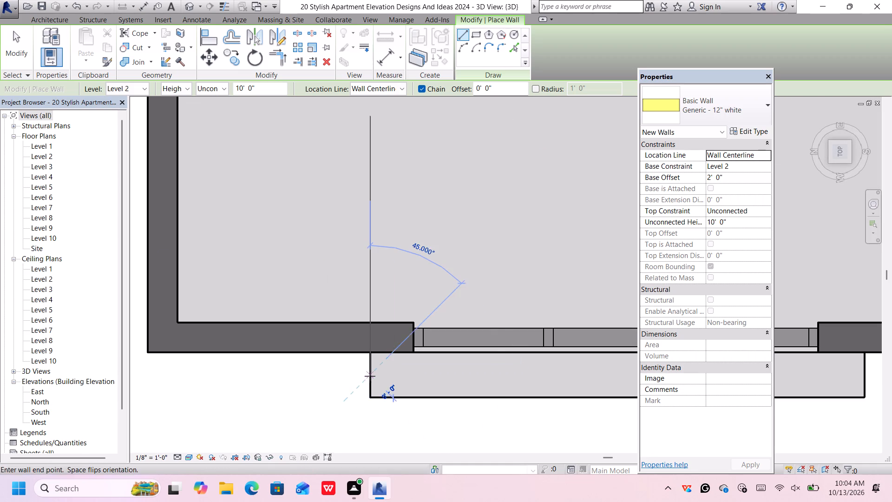
{"action": "left_click", "coordinate": [413, 377]}
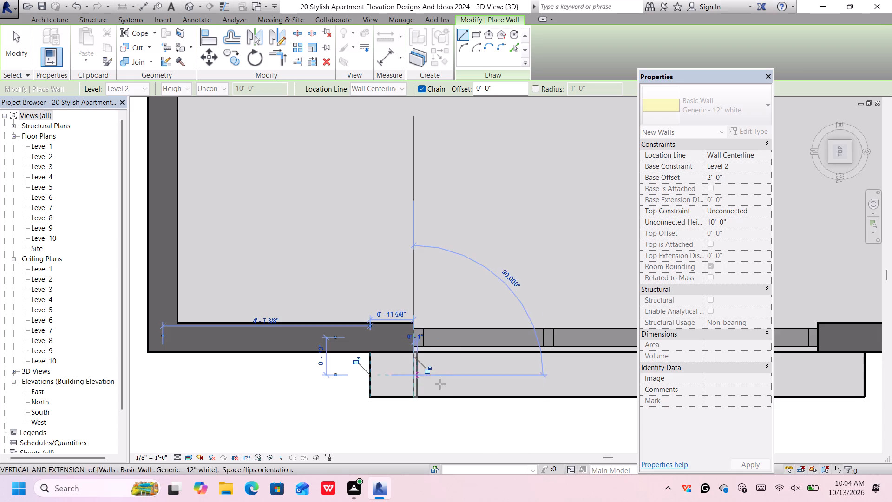
{"action": "scroll", "coordinate": [454, 389], "scroll_direction": "down", "scroll_amount": 6}
{"action": "key", "text": "Escape"}
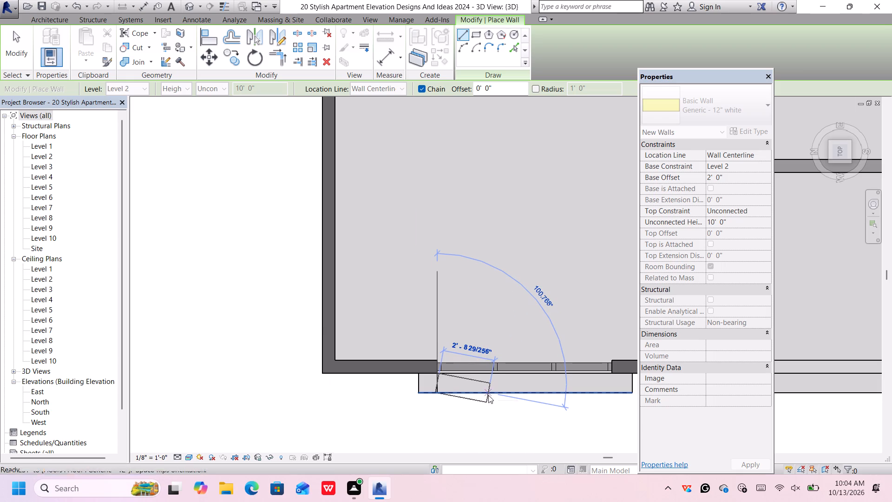
Draw a matching wall about 1' 0 3/8" long at the window slab projection's end nearer the balcony, finishing at the glazing edge.
{"action": "scroll", "coordinate": [497, 390], "scroll_direction": "down", "scroll_amount": 1}
{"action": "middle_click_drag", "start_coordinate": [490, 387], "coordinate": [402, 351]}
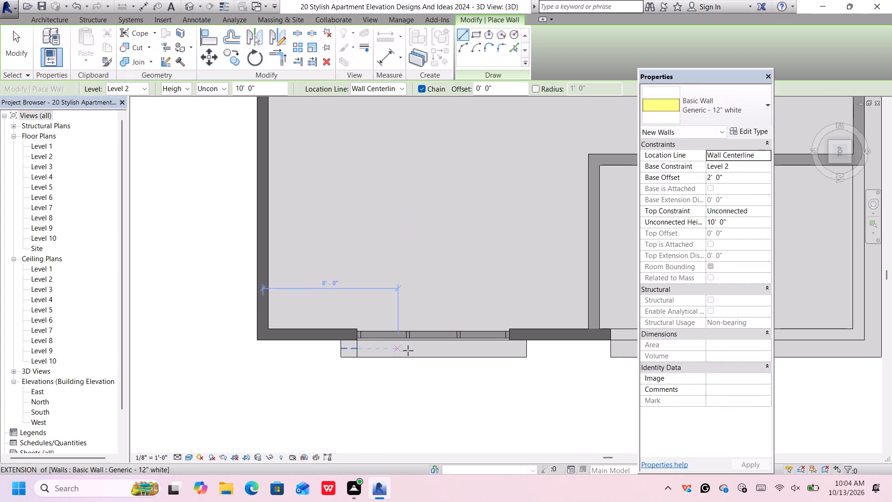
{"action": "scroll", "coordinate": [542, 351], "scroll_direction": "up", "scroll_amount": 5}
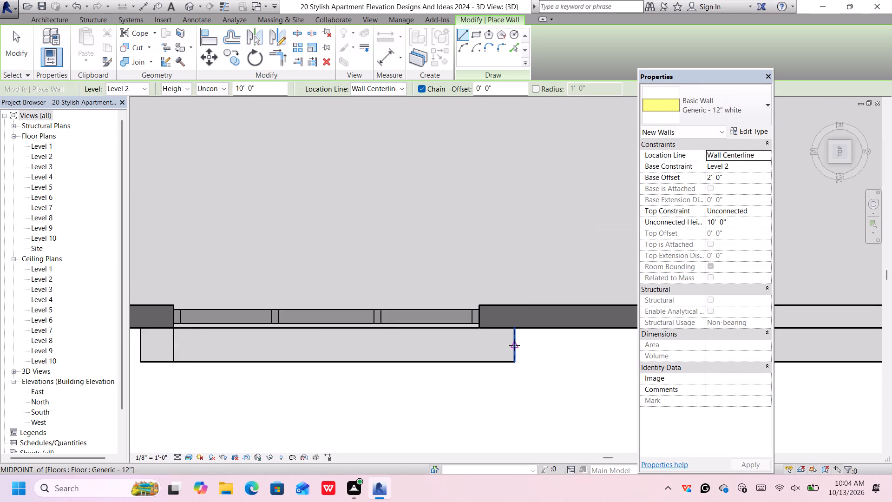
{"action": "left_click", "coordinate": [514, 345]}
{"action": "left_click", "coordinate": [480, 345]}
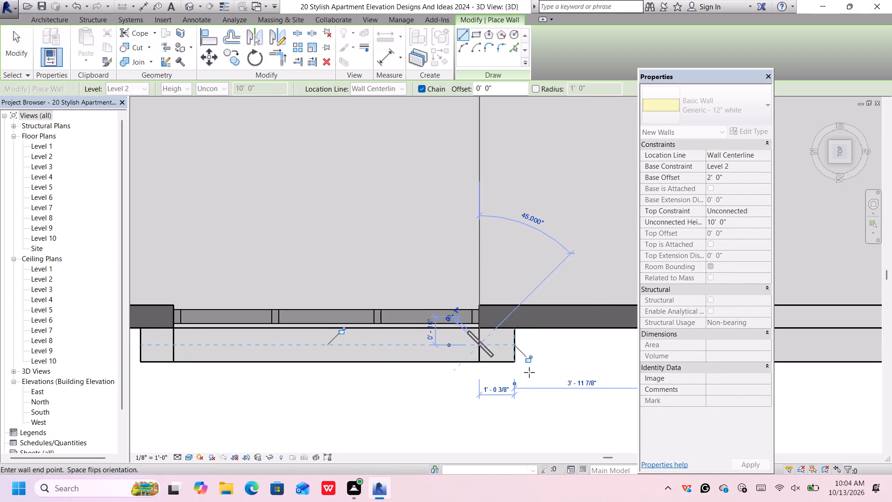
{"action": "key", "text": "Escape"}
Draw a 1' 0" long wall at the long front slab projection's end away from the balcony, dismiss the licensing notice, and leave the Wall command.
{"action": "scroll", "coordinate": [534, 367], "scroll_direction": "down", "scroll_amount": 5}
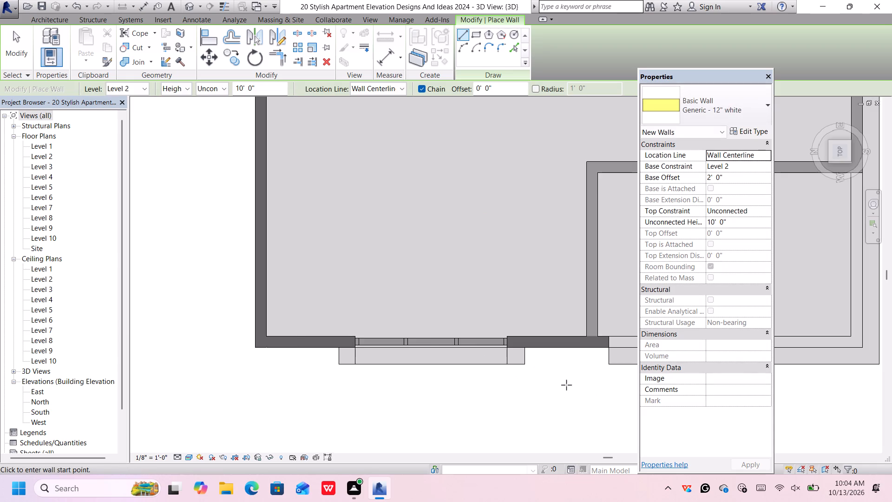
{"action": "scroll", "coordinate": [586, 391], "scroll_direction": "down", "scroll_amount": 1}
{"action": "middle_click_drag", "start_coordinate": [577, 385], "coordinate": [507, 366]}
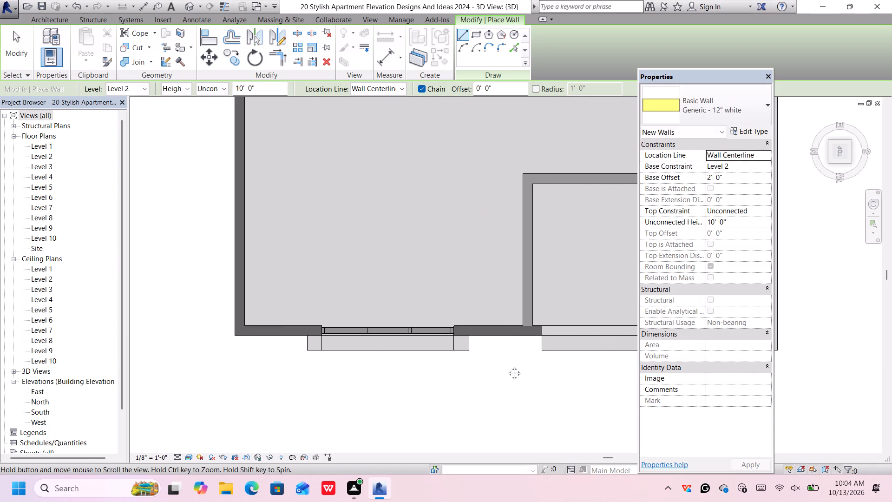
{"action": "middle_click_drag", "start_coordinate": [507, 366], "coordinate": [313, 386]}
{"action": "scroll", "coordinate": [622, 231], "scroll_direction": "down", "scroll_amount": 4}
{"action": "middle_click_drag", "start_coordinate": [625, 183], "coordinate": [592, 290]}
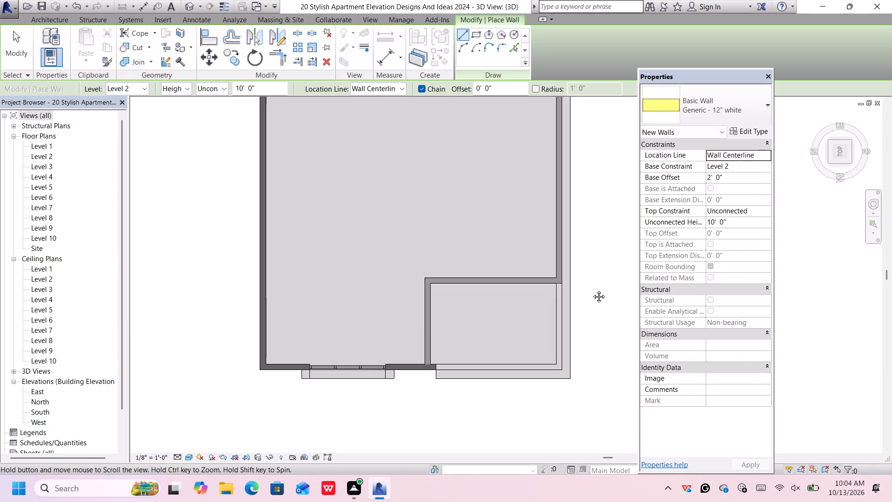
{"action": "middle_click_drag", "start_coordinate": [592, 290], "coordinate": [575, 447]}
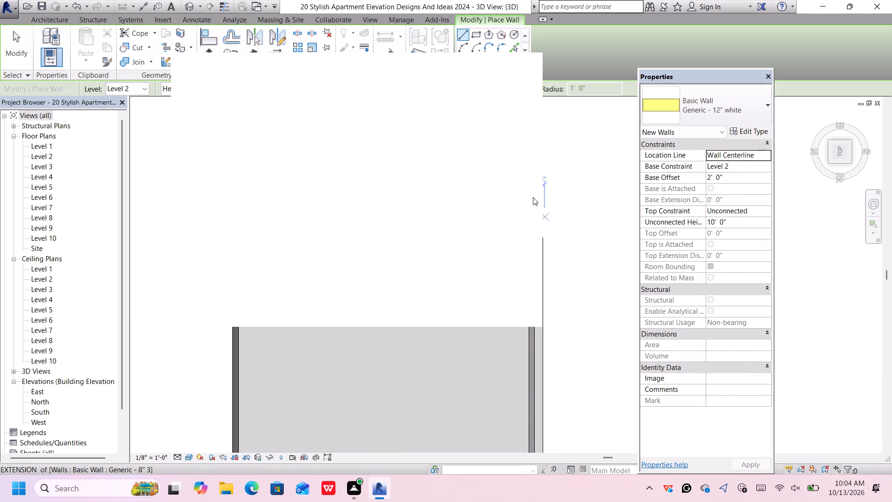
{"action": "left_click", "coordinate": [518, 65]}
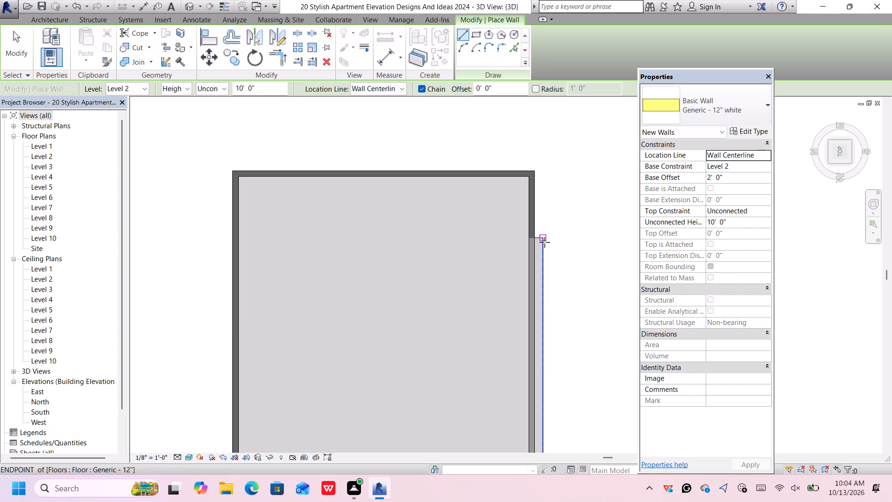
{"action": "scroll", "coordinate": [544, 246], "scroll_direction": "up", "scroll_amount": 10}
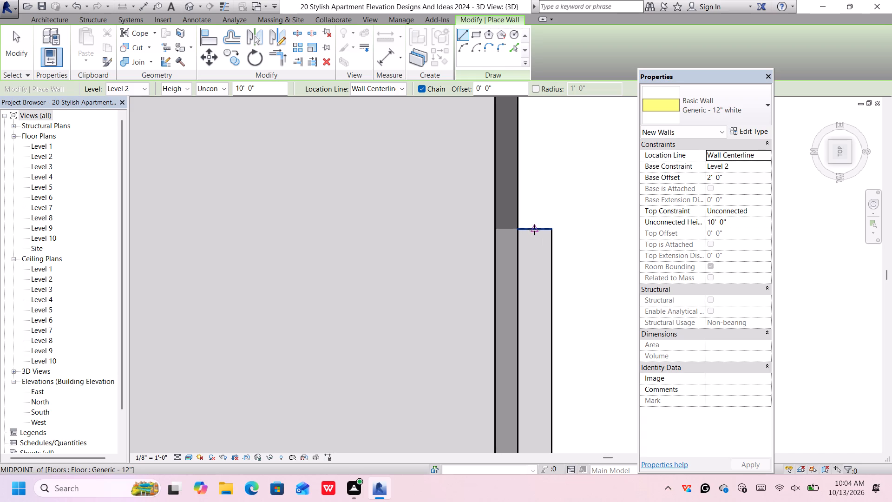
{"action": "left_click", "coordinate": [534, 230]}
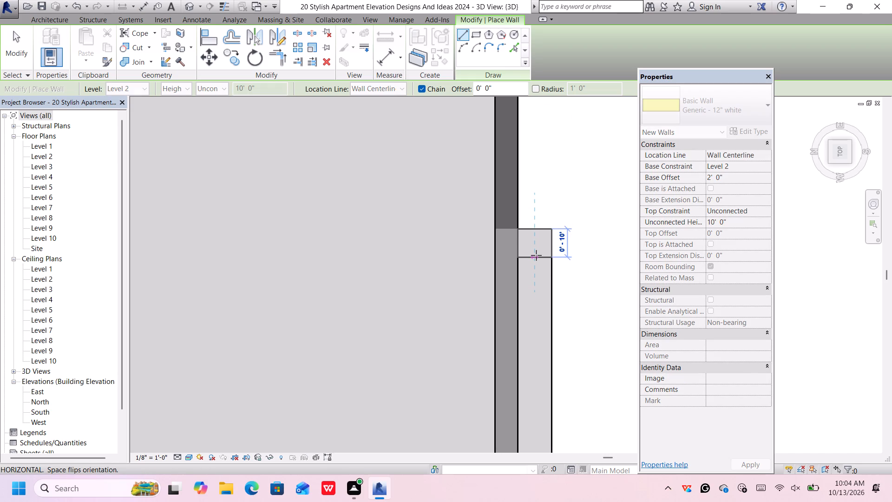
{"action": "scroll", "coordinate": [536, 255], "scroll_direction": "up", "scroll_amount": 5}
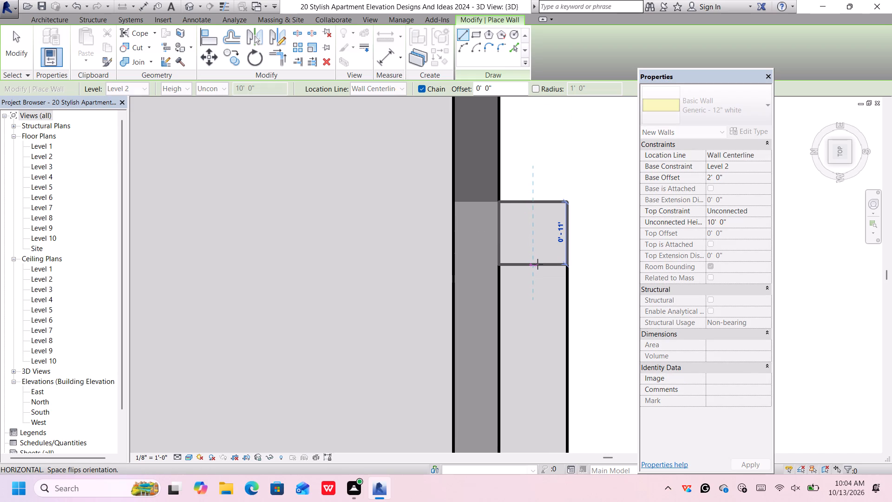
{"action": "left_click", "coordinate": [538, 269]}
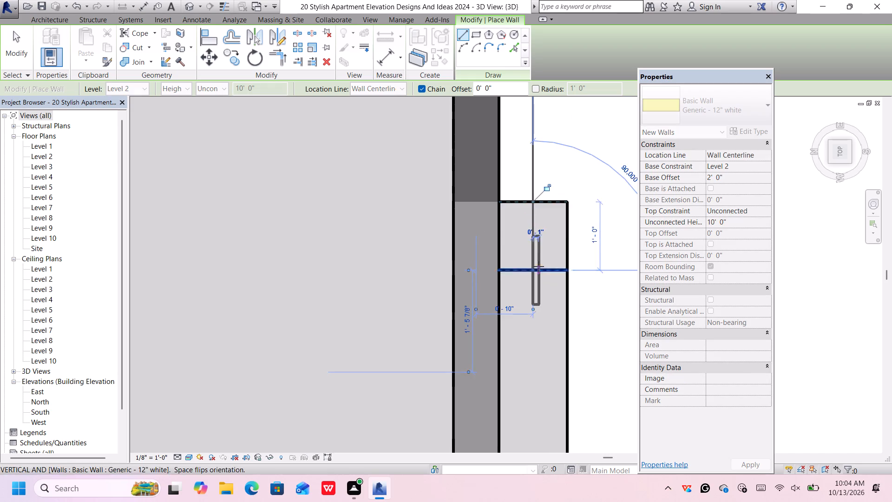
{"action": "scroll", "coordinate": [589, 233], "scroll_direction": "down", "scroll_amount": 2}
{"action": "key", "text": "Escape"}
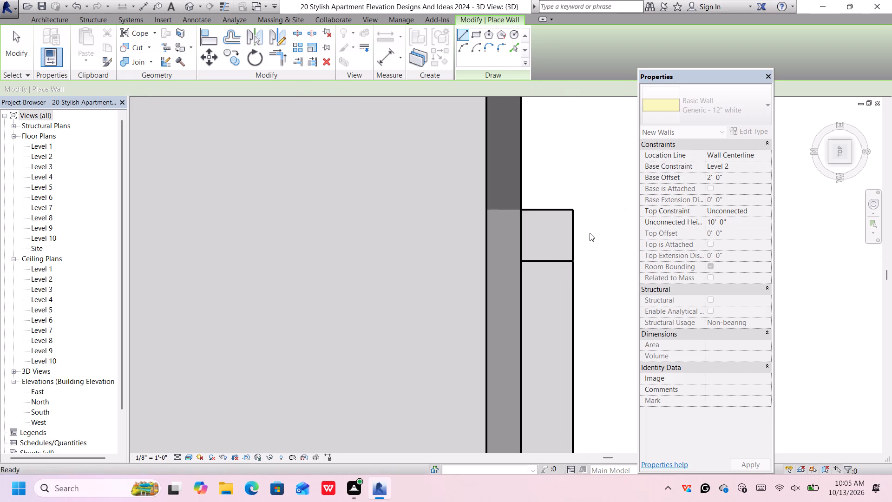
{"action": "scroll", "coordinate": [590, 233], "scroll_direction": "down", "scroll_amount": 5}
{"action": "middle_click_drag", "start_coordinate": [591, 238], "coordinate": [486, 188]}
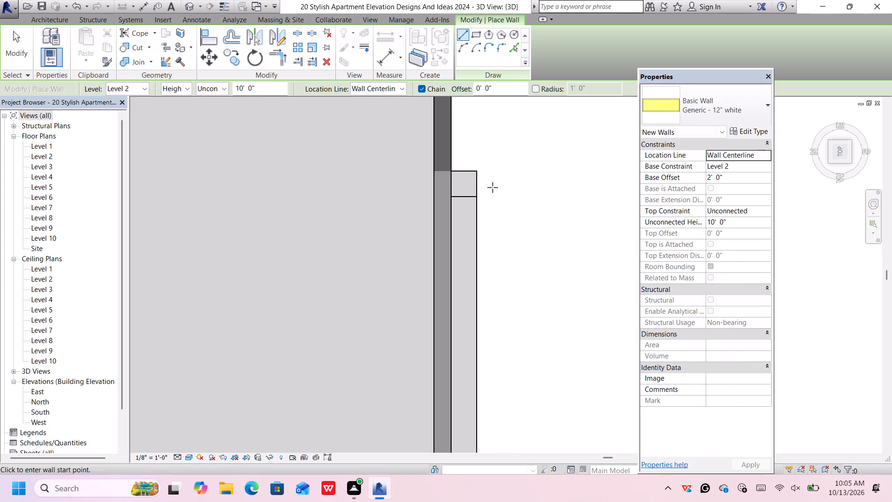
{"action": "scroll", "coordinate": [504, 195], "scroll_direction": "down", "scroll_amount": 5}
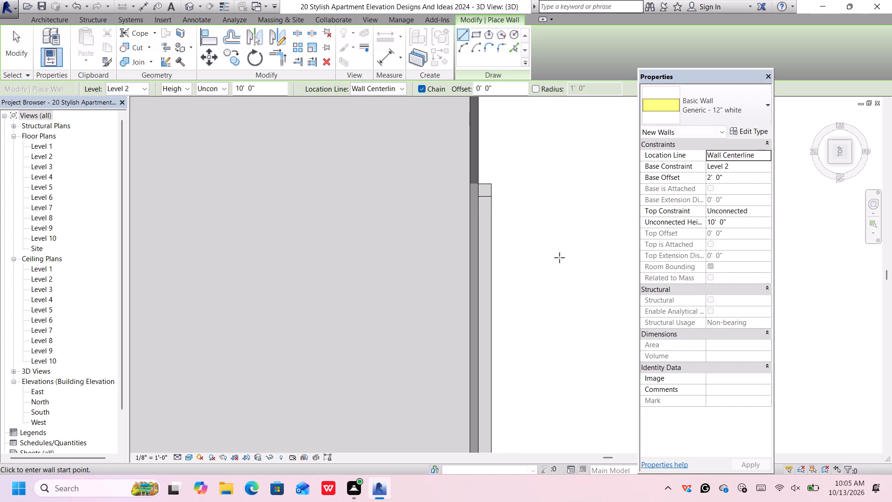
{"action": "key", "text": "space"}
{"action": "key", "text": "Escape"}
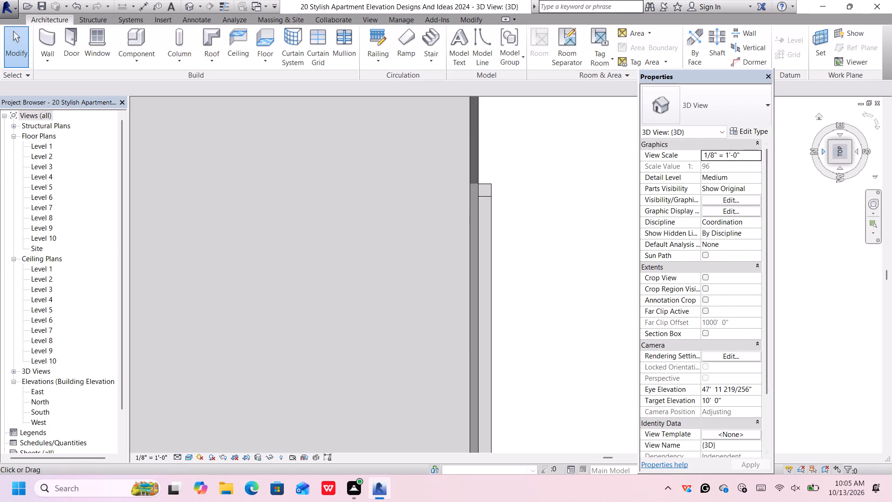
Set the base offset of the three "Generic - 12" white" fin walls to 1' 0", dismiss the licensing notice, and clear the selection.
{"action": "left_click", "coordinate": [830, 160]}
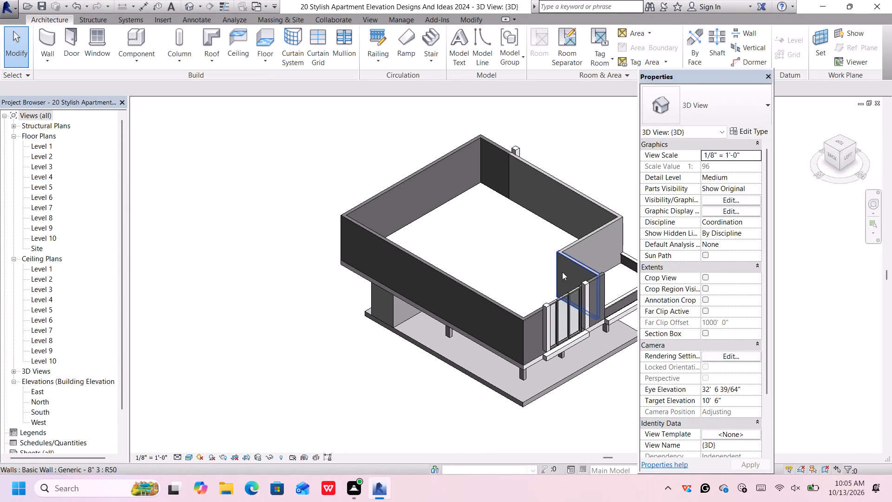
{"action": "middle_click_drag", "start_coordinate": [562, 278], "coordinate": [450, 188]}
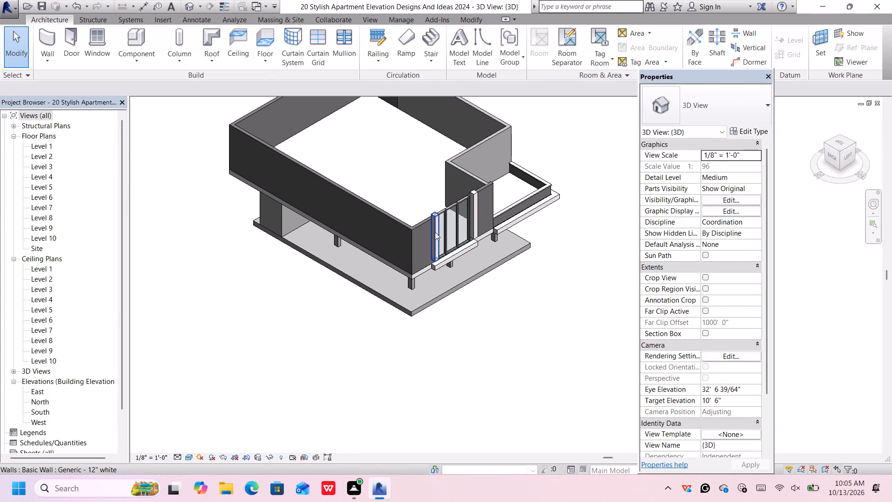
{"action": "scroll", "coordinate": [435, 231], "scroll_direction": "up", "scroll_amount": 6}
{"action": "left_click", "coordinate": [435, 231]}
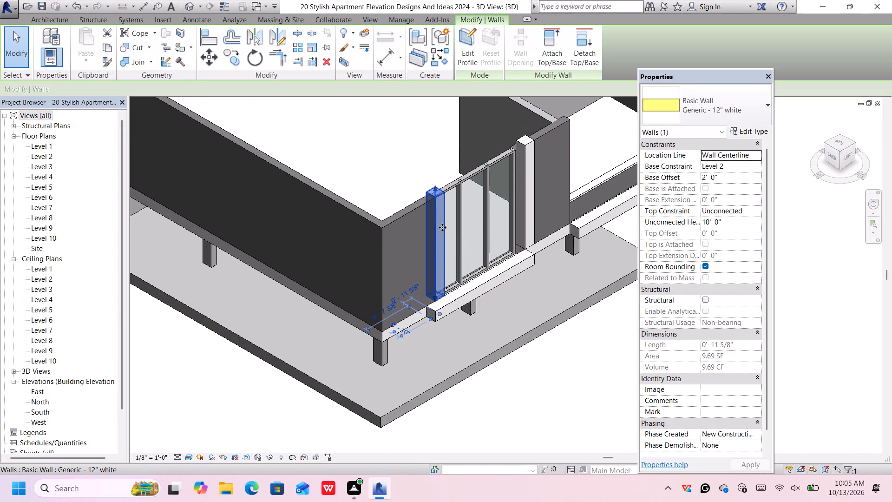
{"action": "left_click", "coordinate": [531, 186], "text": "ctrl"}
{"action": "scroll", "coordinate": [545, 342], "scroll_direction": "down", "scroll_amount": 2}
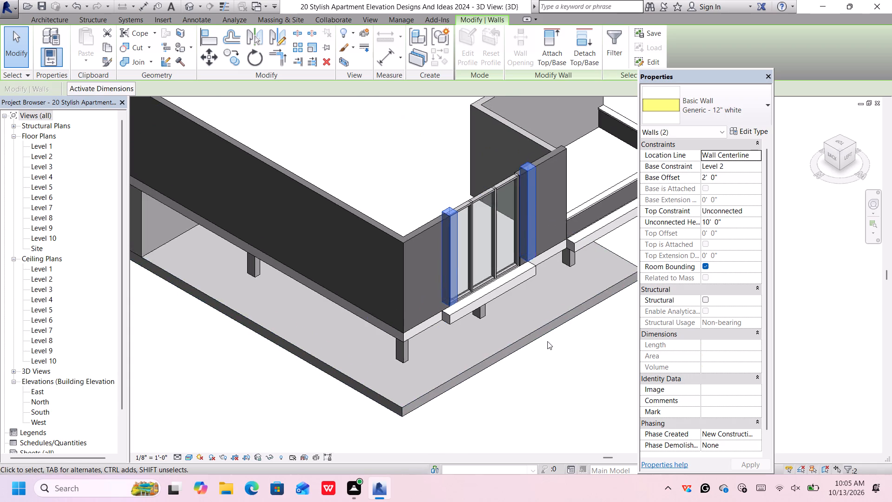
{"action": "scroll", "coordinate": [547, 341], "scroll_direction": "down", "scroll_amount": 3}
{"action": "middle_click_drag", "start_coordinate": [564, 361], "coordinate": [503, 338]}
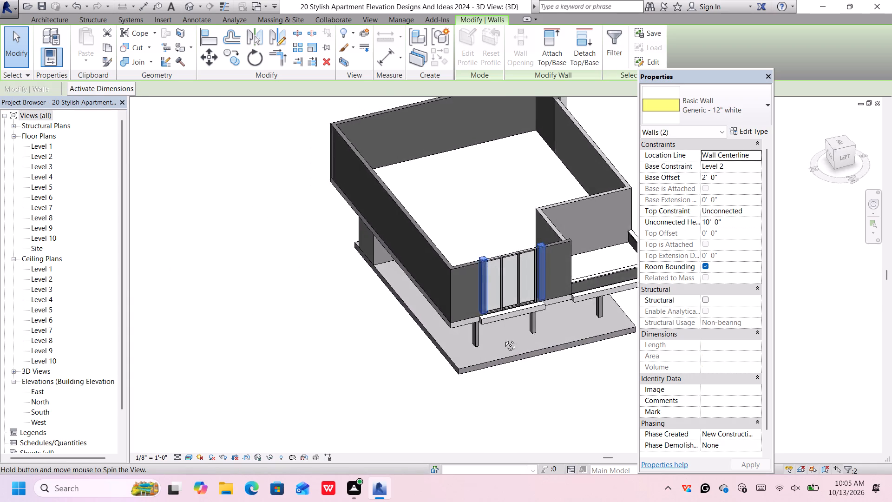
{"action": "middle_click_drag", "start_coordinate": [503, 338], "coordinate": [356, 230]}
{"action": "scroll", "coordinate": [474, 297], "scroll_direction": "down", "scroll_amount": 4}
{"action": "middle_click_drag", "start_coordinate": [531, 297], "coordinate": [526, 294]}
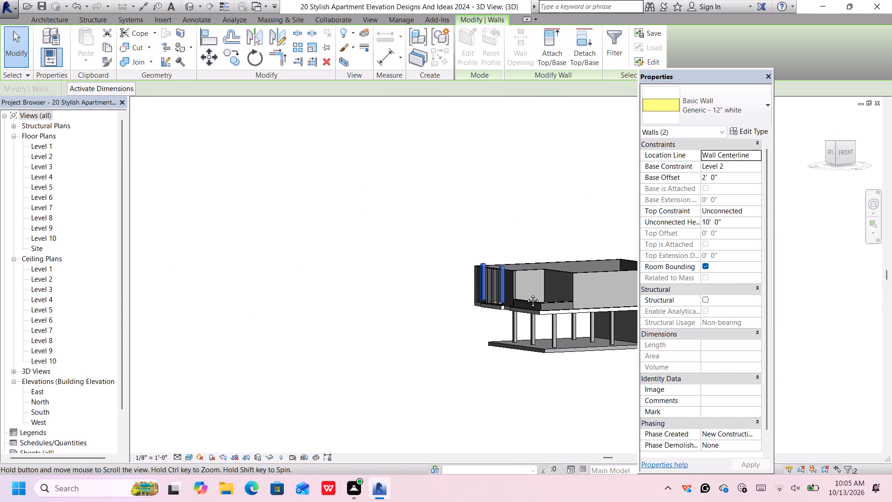
{"action": "middle_click_drag", "start_coordinate": [526, 294], "coordinate": [314, 249]}
{"action": "scroll", "coordinate": [453, 249], "scroll_direction": "up", "scroll_amount": 4}
{"action": "scroll", "coordinate": [449, 245], "scroll_direction": "down", "scroll_amount": 1}
{"action": "scroll", "coordinate": [449, 245], "scroll_direction": "up", "scroll_amount": 1}
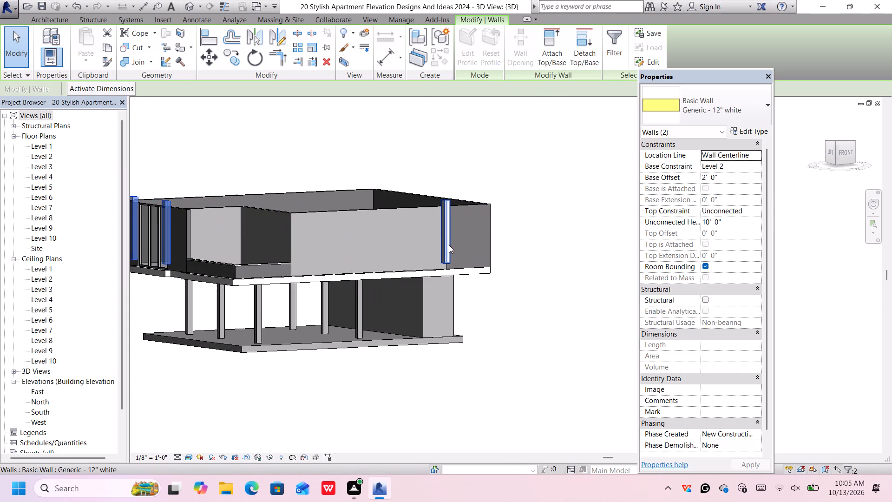
{"action": "left_click", "coordinate": [445, 230]}
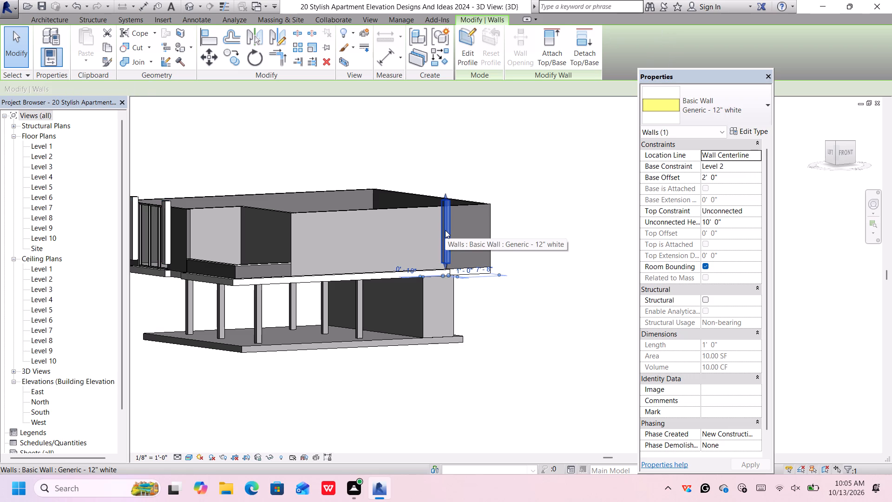
{"action": "middle_click_drag", "start_coordinate": [144, 212], "coordinate": [205, 215]}
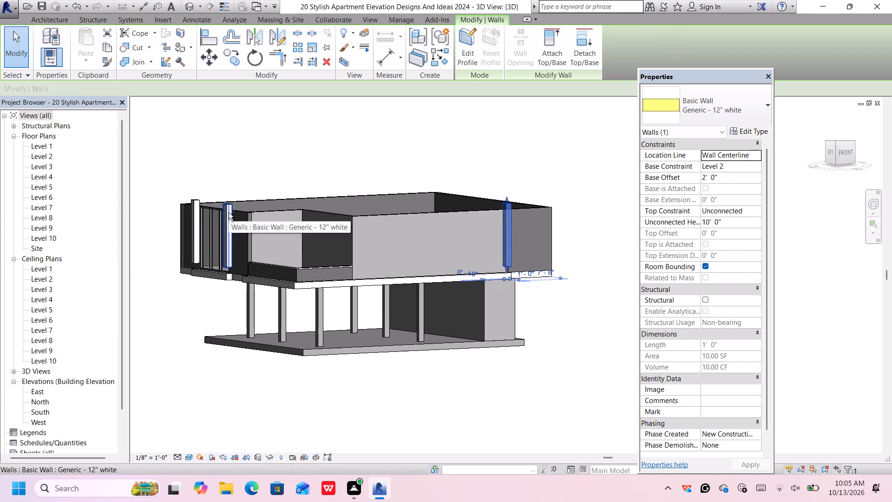
{"action": "left_click", "coordinate": [229, 212], "text": "ctrl"}
{"action": "left_click", "coordinate": [194, 203], "text": "ctrl"}
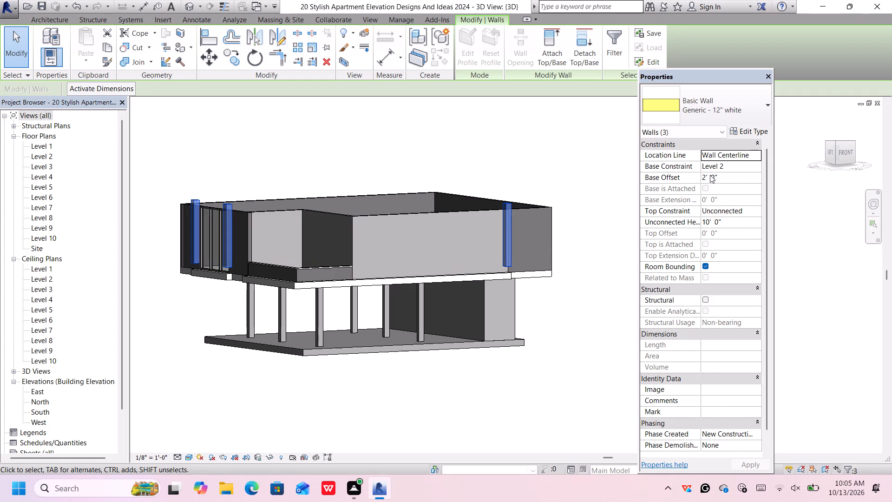
{"action": "left_click", "coordinate": [732, 178]}
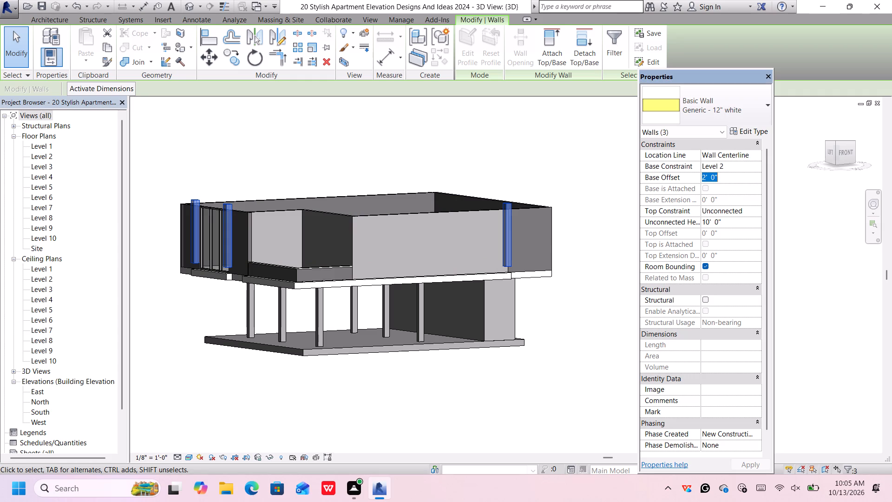
{"action": "key", "text": "BackSpace"}
{"action": "type", "text": "1'"}
{"action": "key", "text": "Return"}
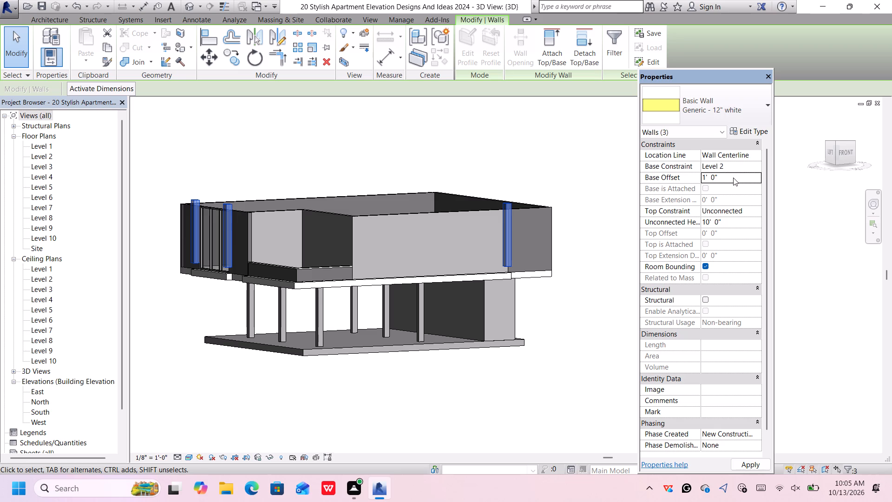
{"action": "key", "text": "Return"}
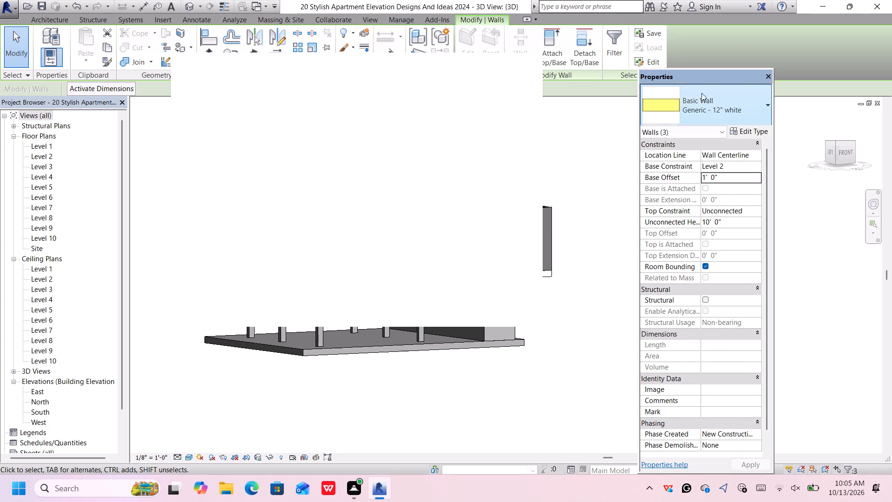
{"action": "left_click", "coordinate": [516, 66]}
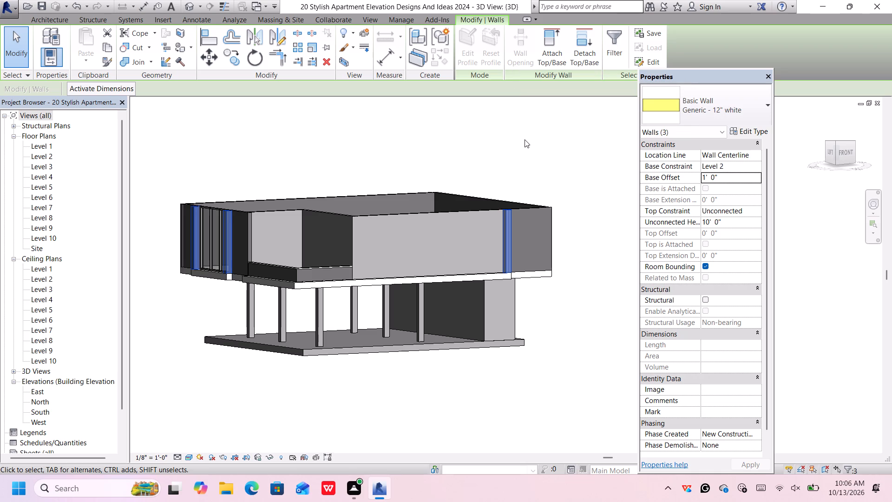
{"action": "middle_click_drag", "start_coordinate": [525, 141], "coordinate": [529, 170]}
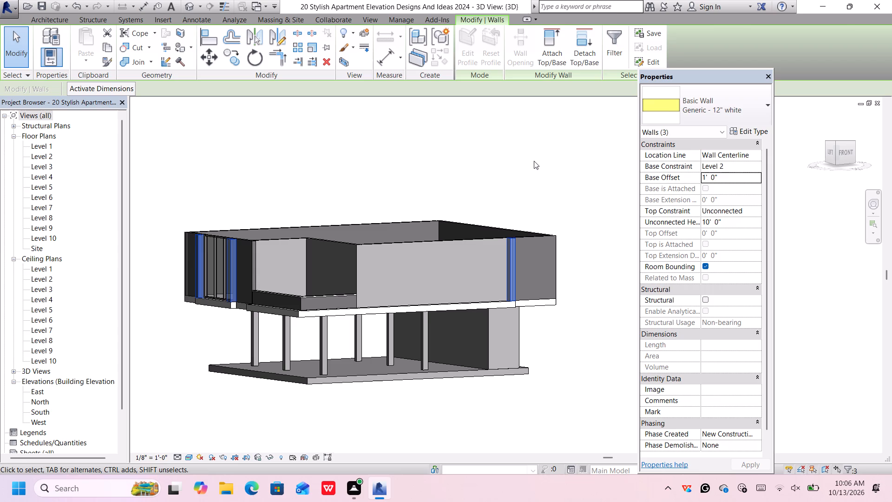
{"action": "left_click", "coordinate": [534, 156]}
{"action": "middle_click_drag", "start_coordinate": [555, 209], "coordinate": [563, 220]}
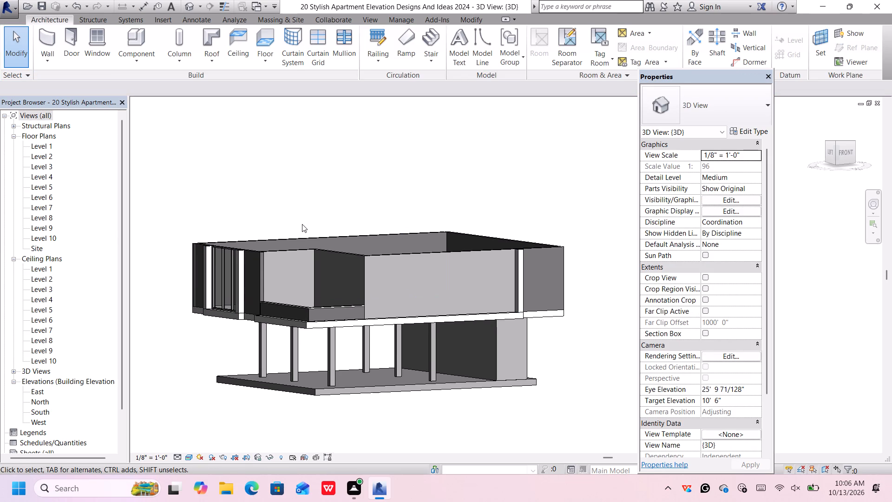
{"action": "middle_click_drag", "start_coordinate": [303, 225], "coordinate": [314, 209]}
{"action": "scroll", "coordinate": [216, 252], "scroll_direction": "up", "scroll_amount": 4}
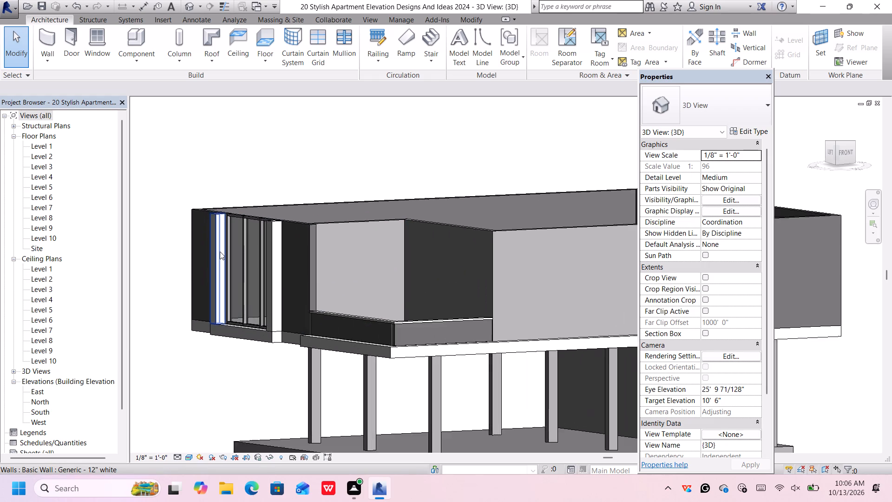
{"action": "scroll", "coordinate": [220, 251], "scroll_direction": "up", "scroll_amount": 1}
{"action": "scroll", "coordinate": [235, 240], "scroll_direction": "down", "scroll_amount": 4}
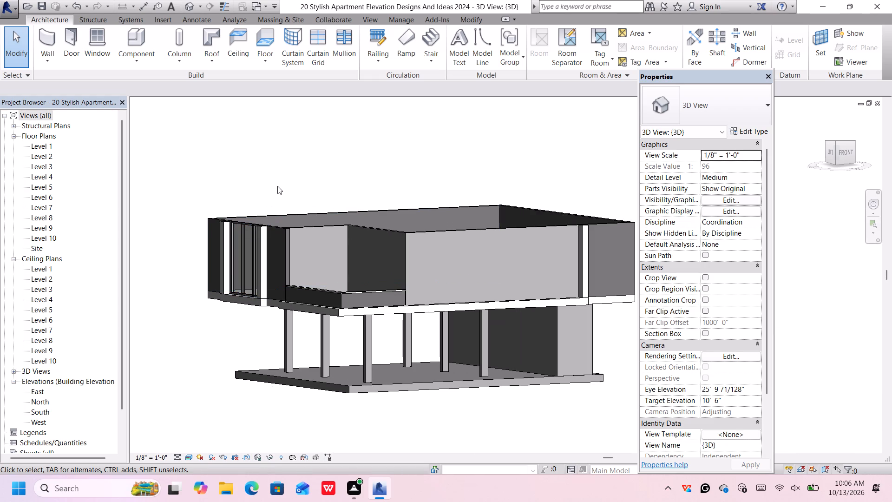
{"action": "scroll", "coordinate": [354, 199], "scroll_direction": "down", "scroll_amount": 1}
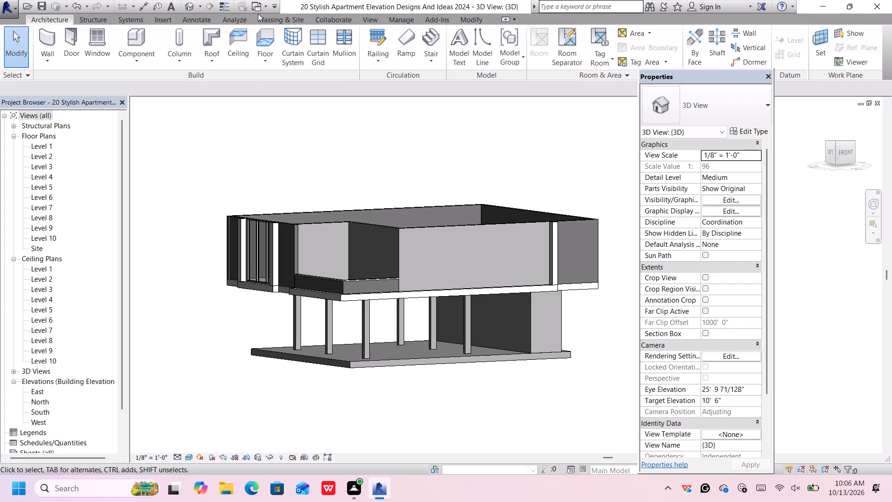
Start the Door command and load the Door-Curtain-Wall-Single-Glass family from the Doors library folder, dismissing the licensing notice.
{"action": "left_click", "coordinate": [141, 45]}
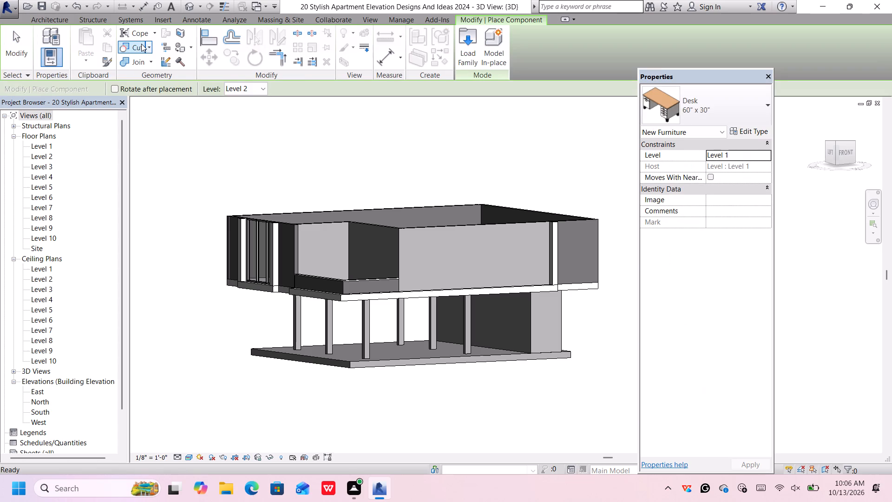
{"action": "left_click", "coordinate": [57, 18]}
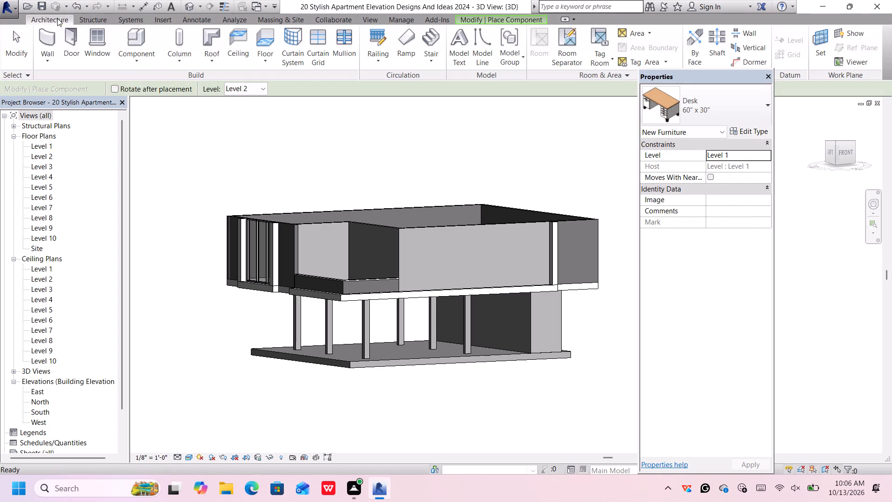
{"action": "left_click", "coordinate": [69, 37]}
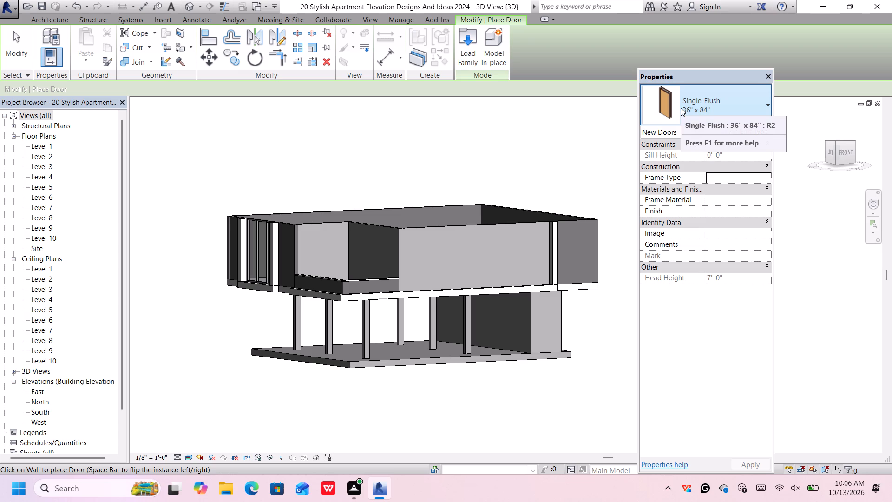
{"action": "left_click", "coordinate": [468, 45]}
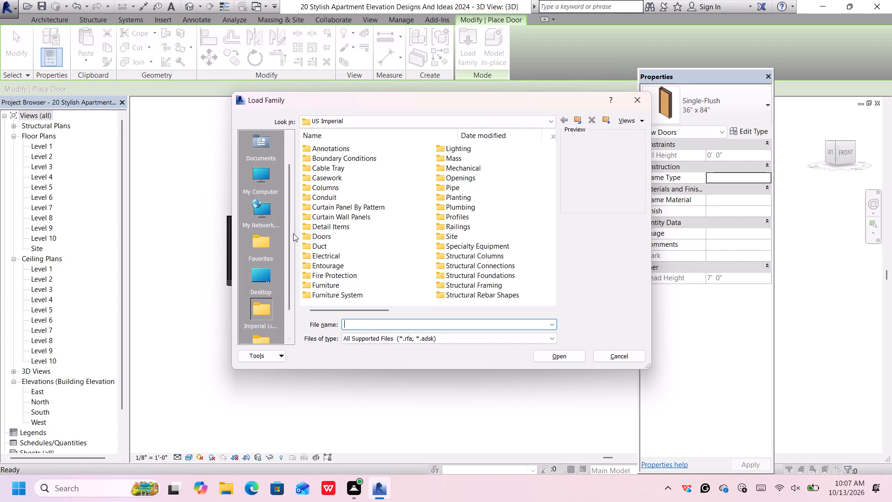
{"action": "double_click", "coordinate": [312, 233]}
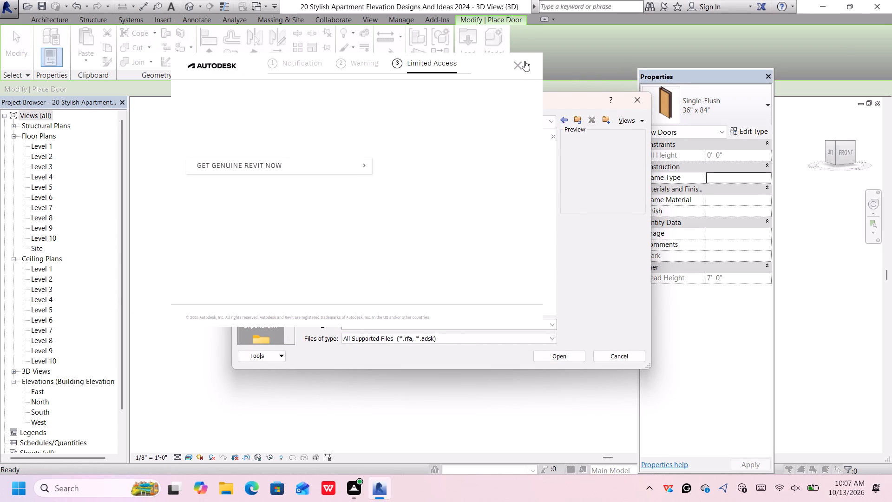
{"action": "left_click", "coordinate": [519, 64]}
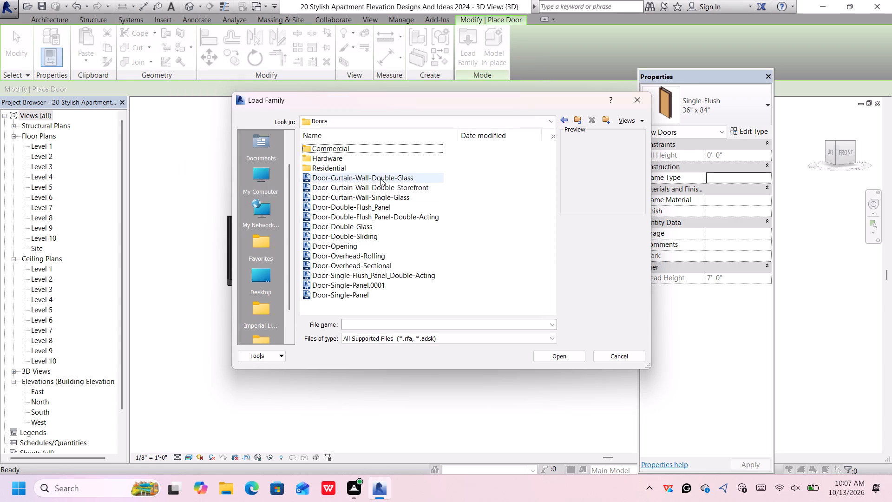
{"action": "left_click", "coordinate": [385, 173]}
{"action": "left_click", "coordinate": [386, 192]}
{"action": "left_click", "coordinate": [387, 201]}
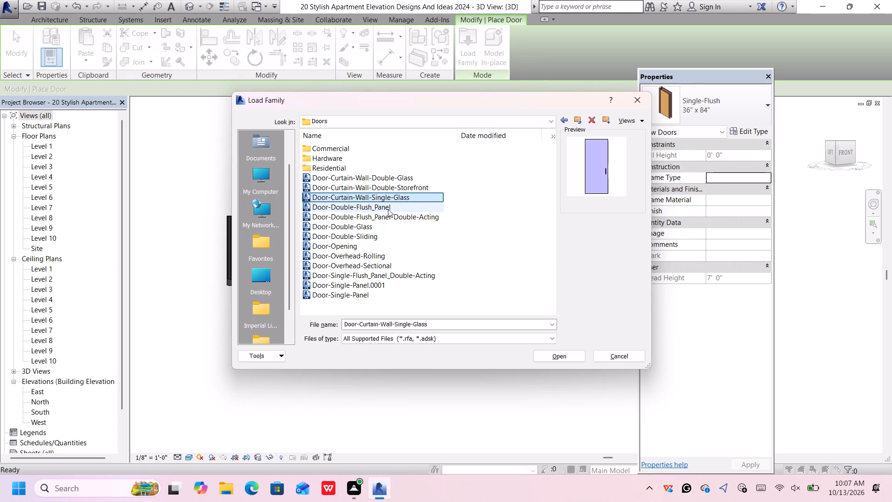
{"action": "left_click", "coordinate": [546, 357]}
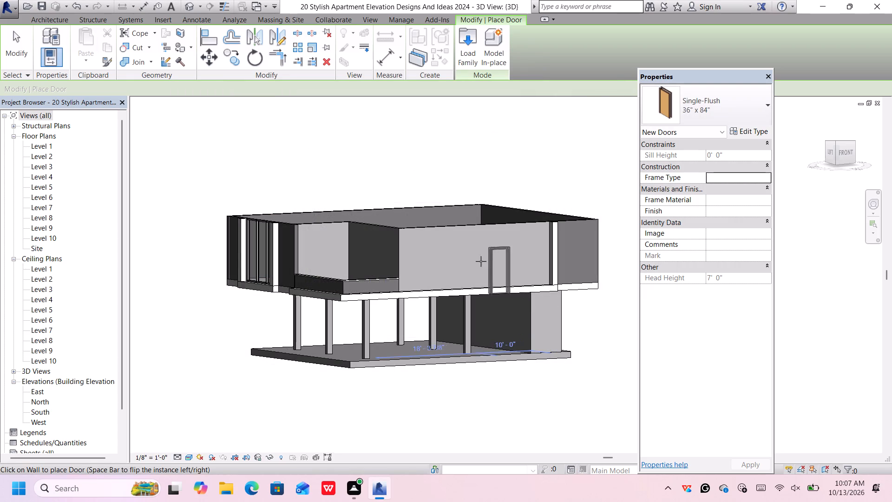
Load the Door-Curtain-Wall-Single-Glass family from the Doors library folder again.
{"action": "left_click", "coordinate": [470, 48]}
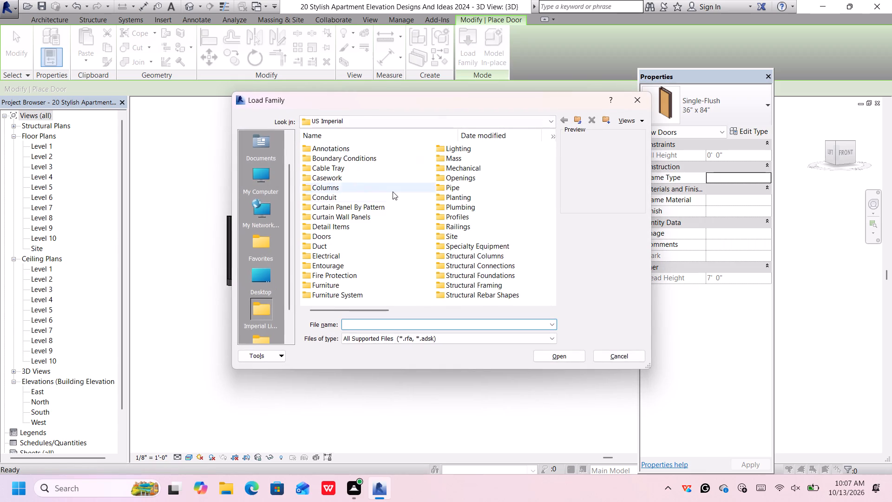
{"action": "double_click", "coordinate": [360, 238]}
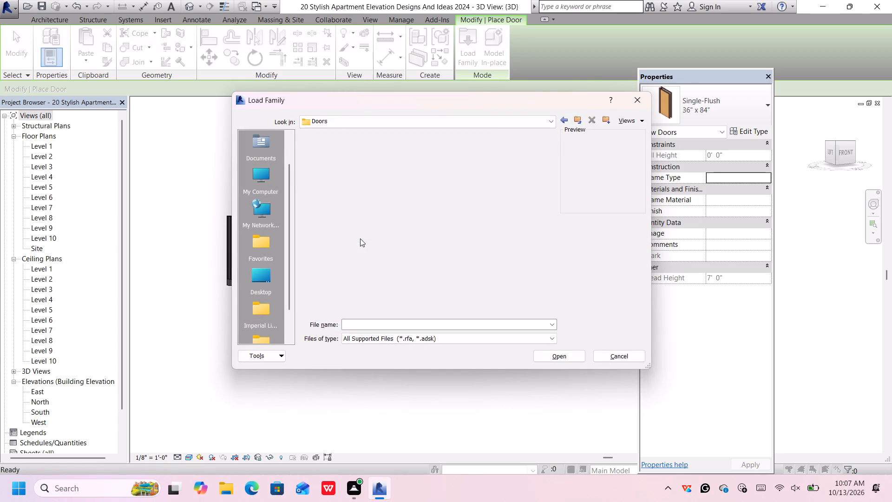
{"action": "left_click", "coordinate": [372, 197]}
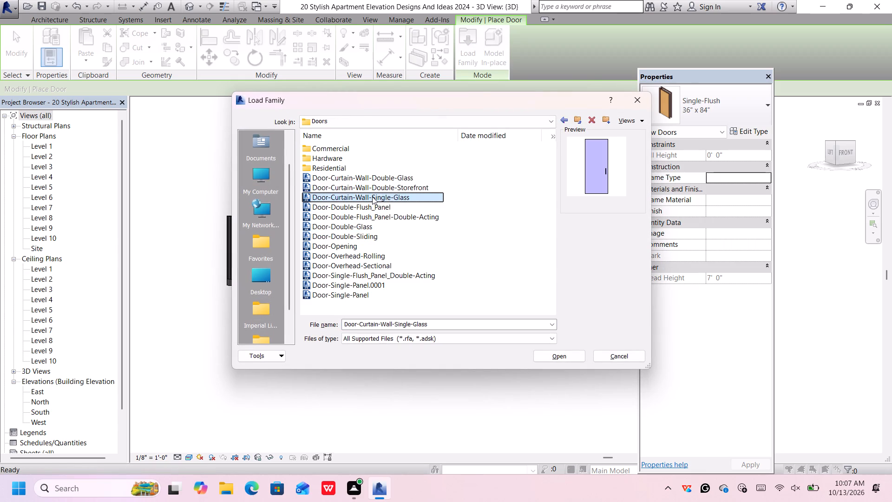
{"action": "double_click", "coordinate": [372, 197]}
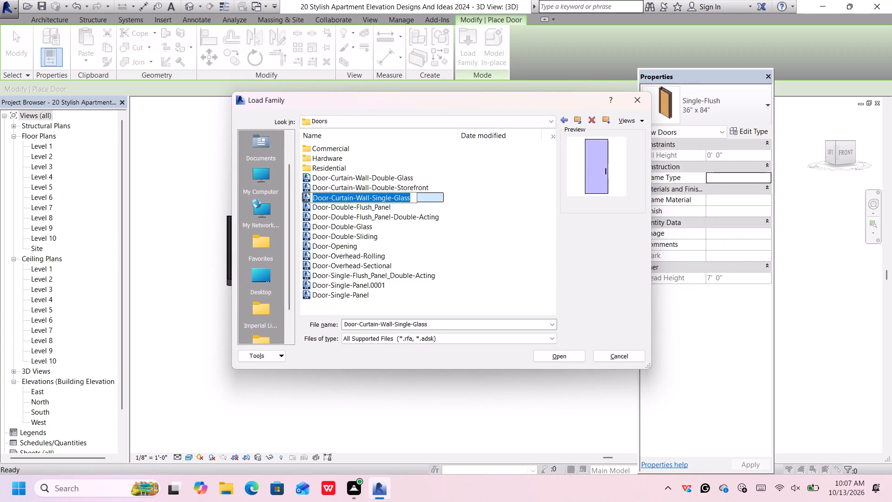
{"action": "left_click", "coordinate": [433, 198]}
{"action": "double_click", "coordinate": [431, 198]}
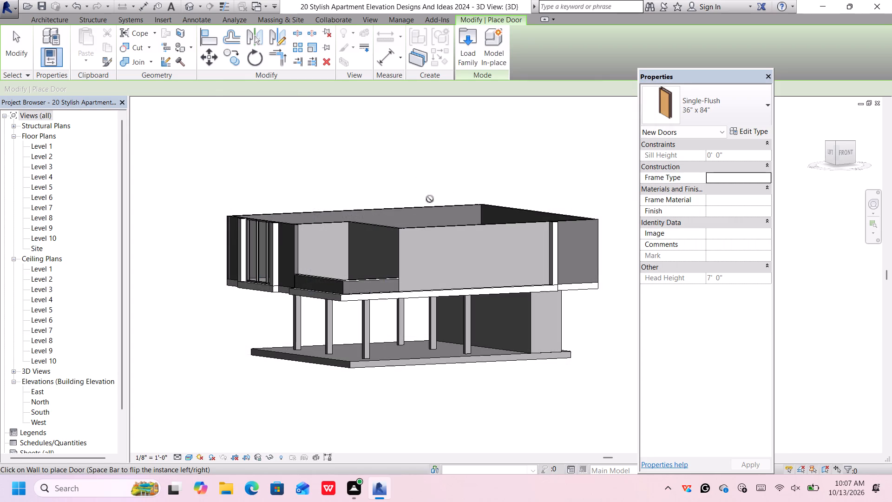
Place a Single-Flush 36" x 84" door in the recessed wall behind the balcony, near its inner corner.
{"action": "scroll", "coordinate": [336, 239], "scroll_direction": "up", "scroll_amount": 7}
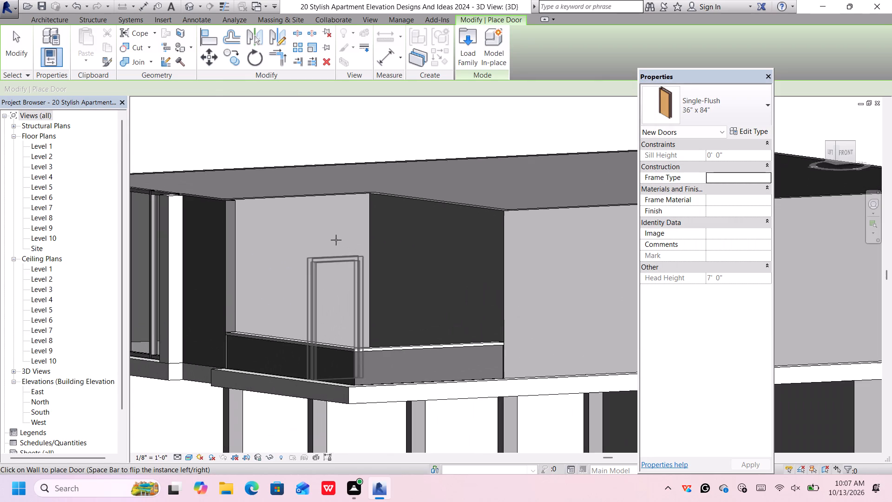
{"action": "scroll", "coordinate": [324, 244], "scroll_direction": "up", "scroll_amount": 6}
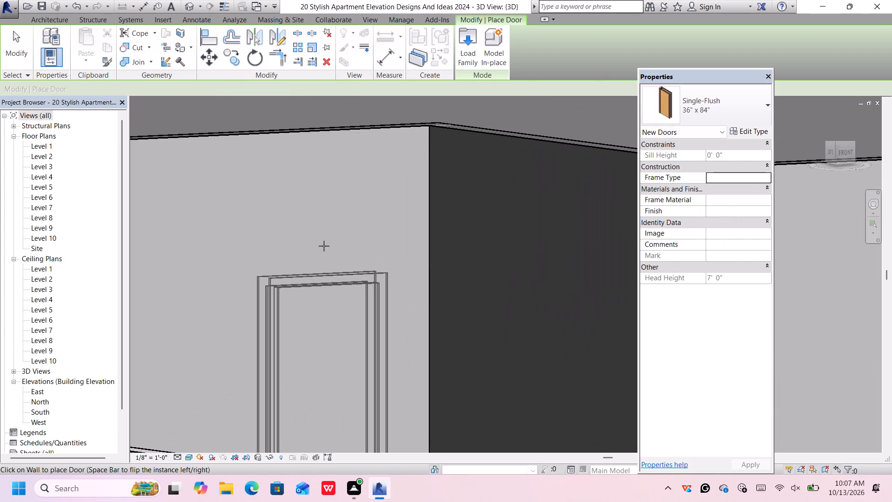
{"action": "left_click", "coordinate": [309, 247]}
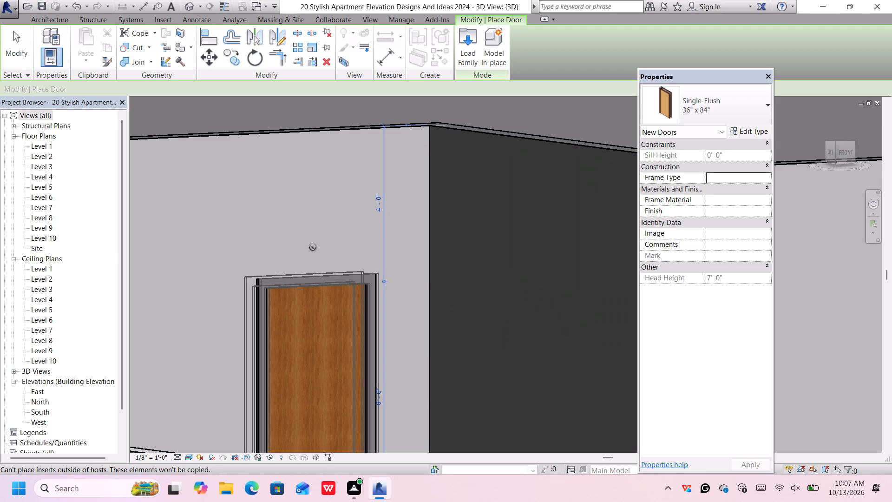
Exit the Door command and delete the Single-Flush door from the recessed wall behind the balcony.
{"action": "scroll", "coordinate": [313, 247], "scroll_direction": "down", "scroll_amount": 7}
{"action": "scroll", "coordinate": [483, 280], "scroll_direction": "down", "scroll_amount": 6}
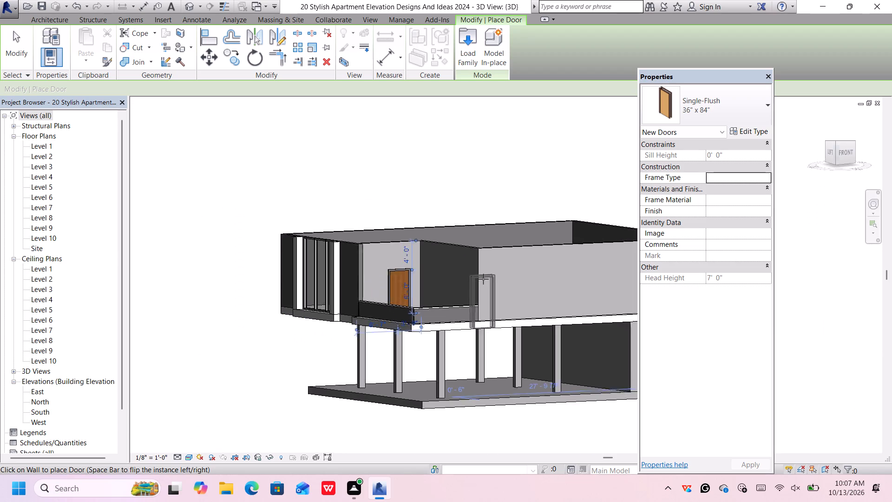
{"action": "scroll", "coordinate": [485, 277], "scroll_direction": "up", "scroll_amount": 4}
{"action": "key", "text": "Escape"}
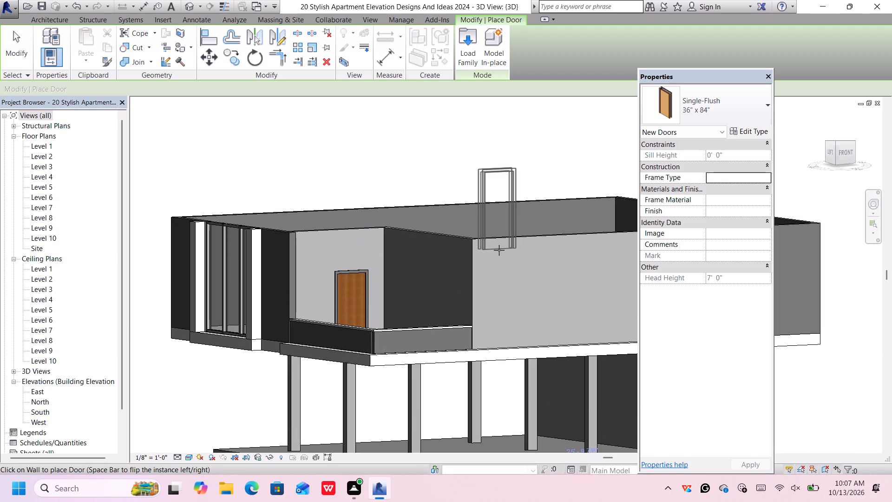
{"action": "key", "text": "Escape"}
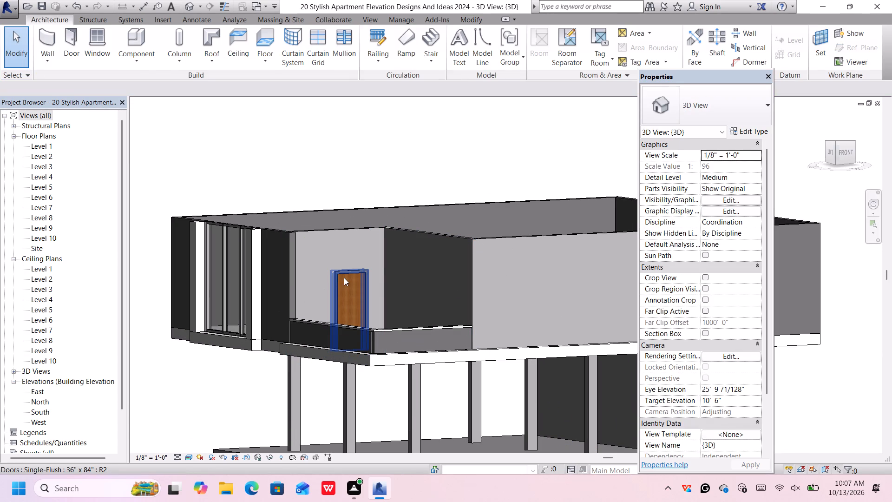
{"action": "left_click", "coordinate": [344, 278]}
{"action": "key", "text": "Delete"}
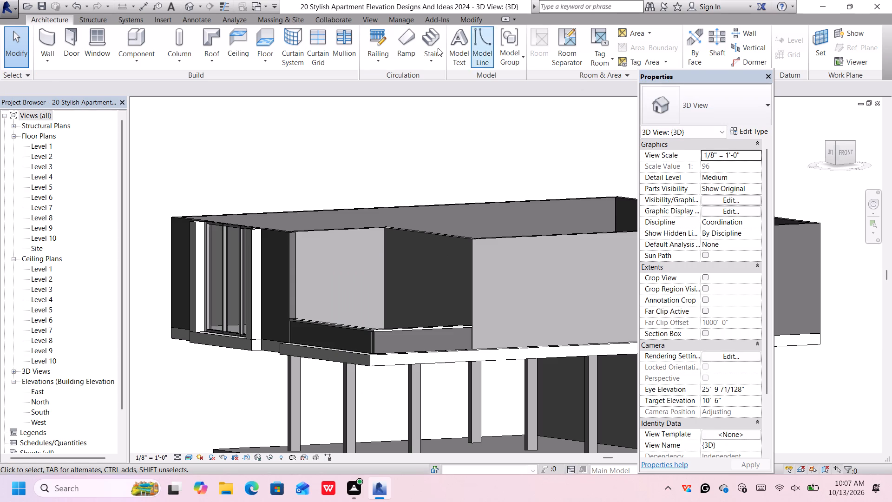
Restart the Door command, load the Door-Curtain-Wall-Single-Glass family from the Doors library folder, and check the available door types.
{"action": "left_click", "coordinate": [75, 39]}
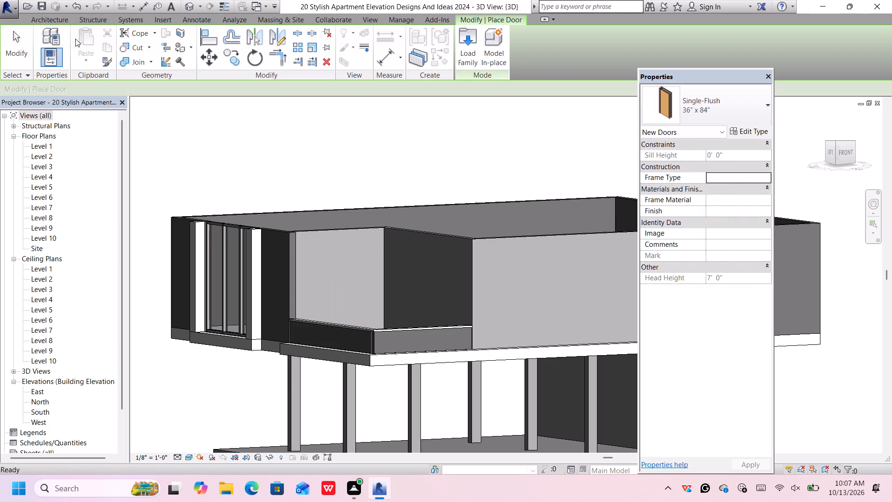
{"action": "left_click", "coordinate": [470, 49]}
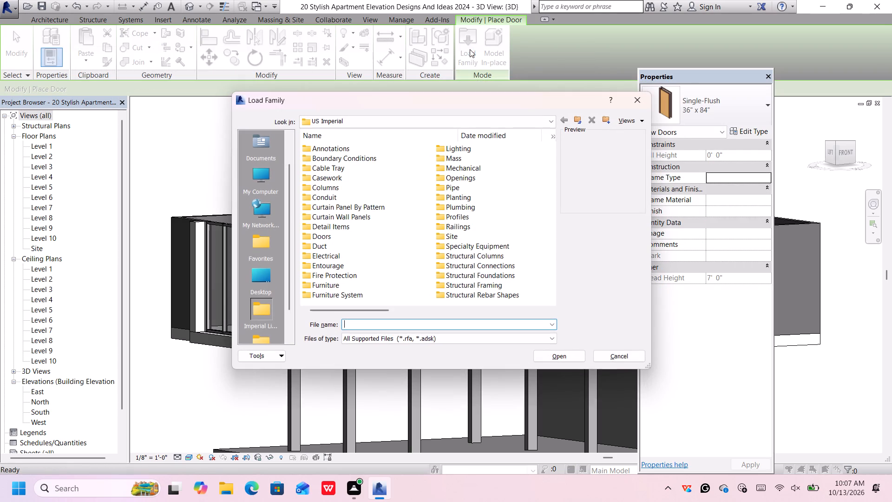
{"action": "left_click", "coordinate": [340, 235]}
{"action": "double_click", "coordinate": [335, 237]}
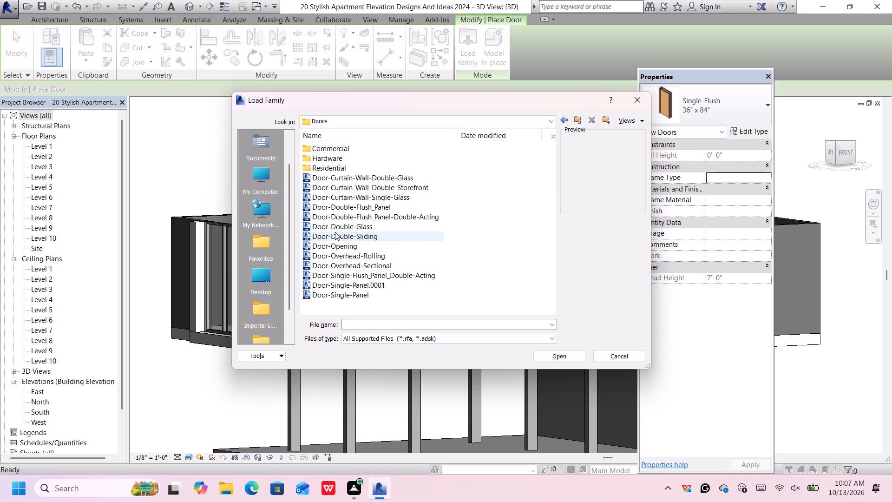
{"action": "left_click", "coordinate": [373, 196]}
{"action": "left_click", "coordinate": [544, 357]}
{"action": "left_click", "coordinate": [718, 115]}
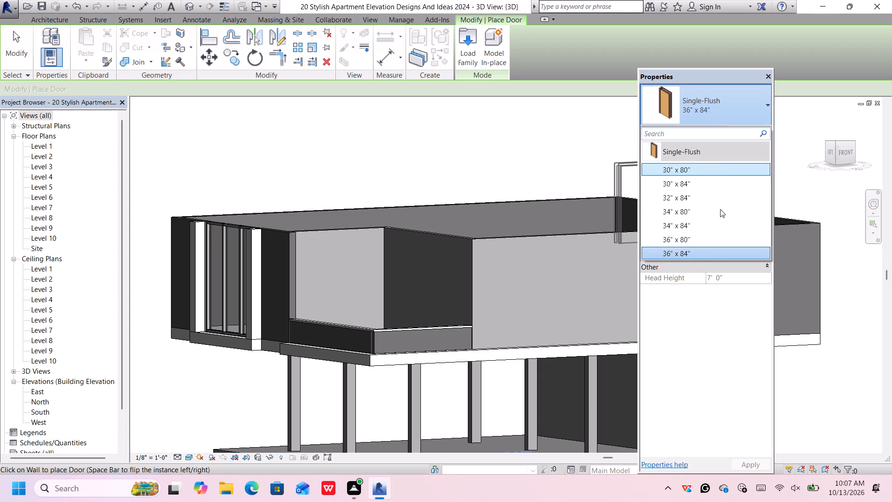
{"action": "left_click", "coordinate": [707, 368]}
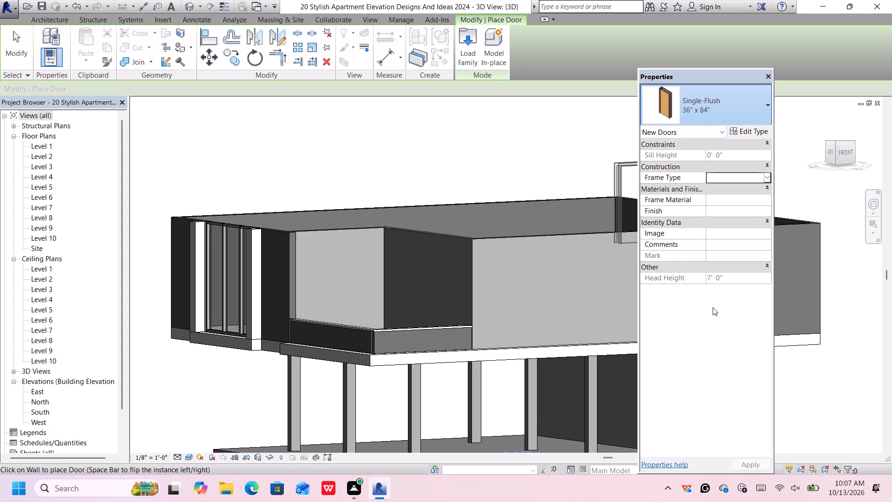
Set the Door Material of the Single-Flush 36" x 84" type to "Glass, Clear Glazing", dismissing the licensing notice.
{"action": "left_click", "coordinate": [750, 128]}
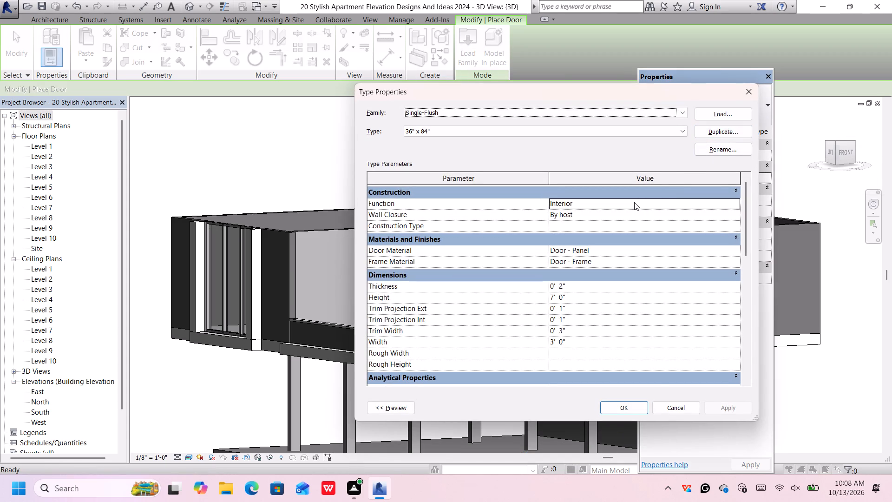
{"action": "left_click", "coordinate": [681, 114]}
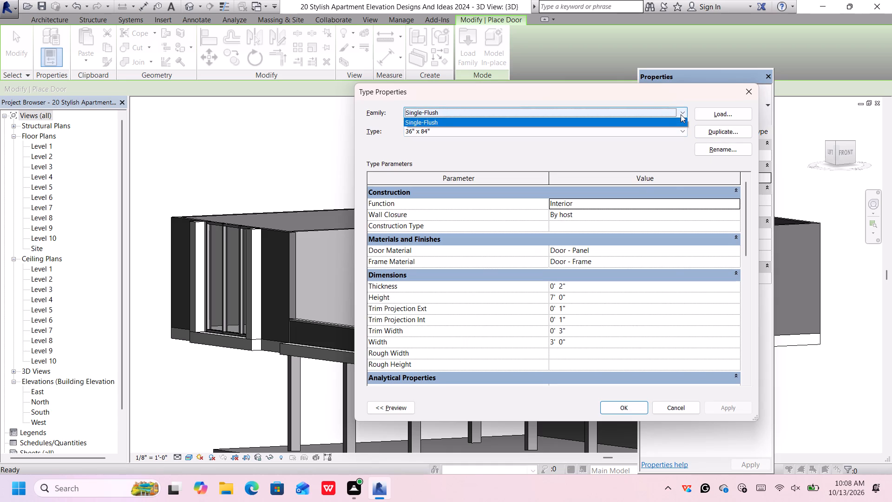
{"action": "left_click", "coordinate": [681, 115]}
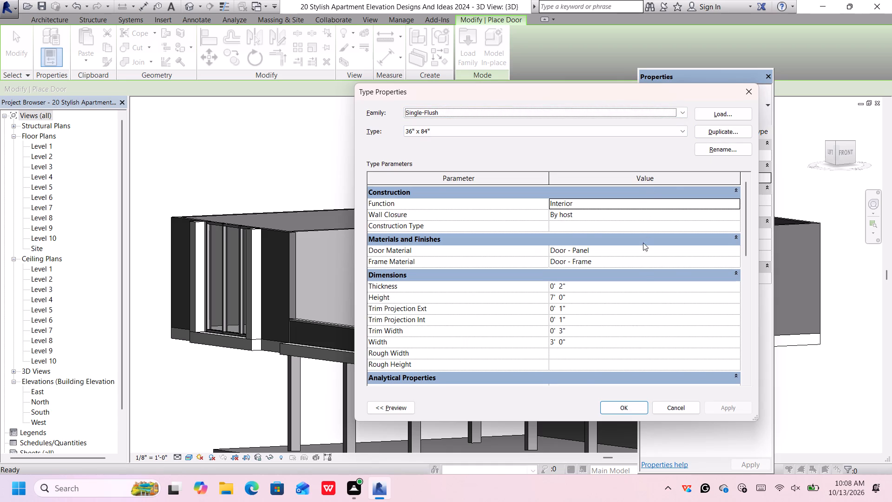
{"action": "scroll", "coordinate": [637, 272], "scroll_direction": "down", "scroll_amount": 1}
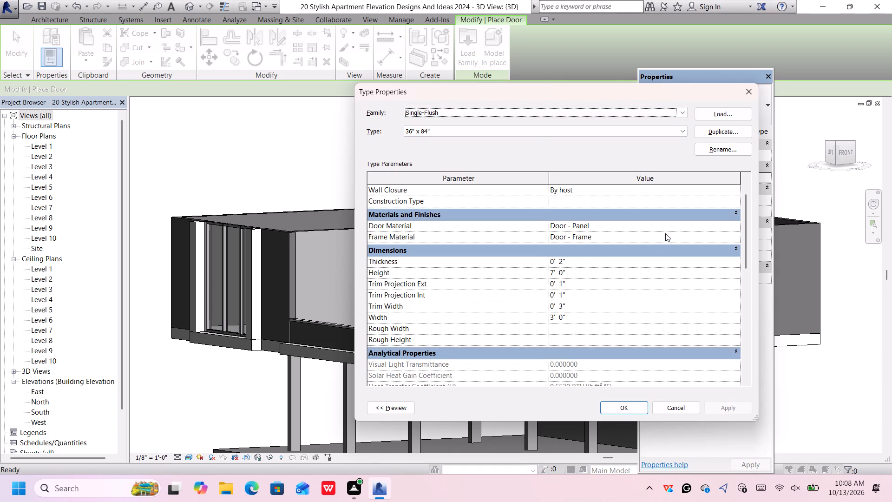
{"action": "left_click", "coordinate": [670, 221]}
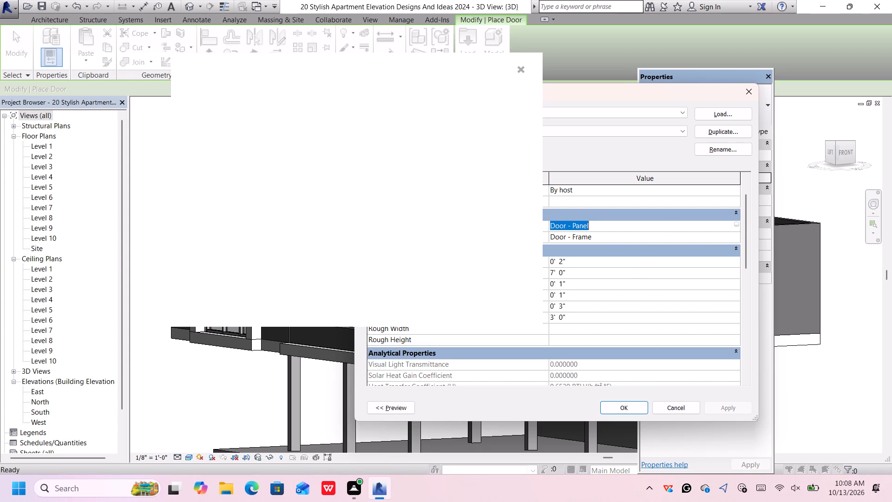
{"action": "left_click", "coordinate": [736, 225]}
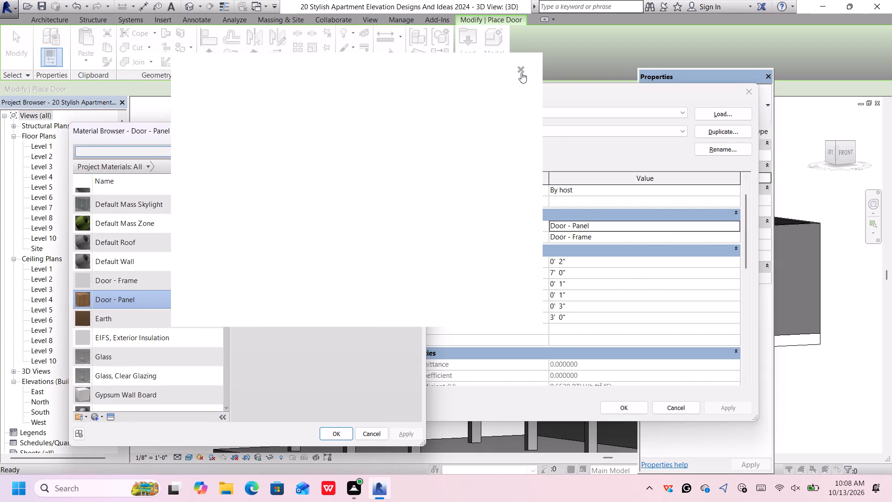
{"action": "left_click", "coordinate": [522, 69]}
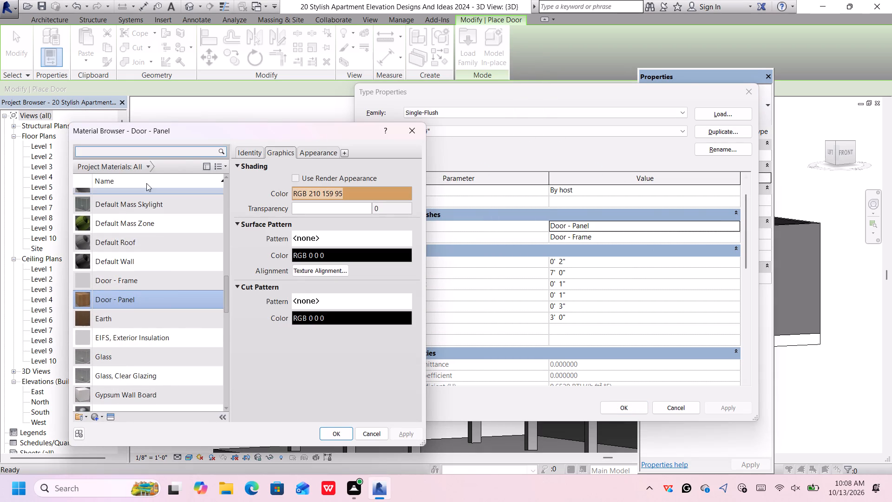
{"action": "left_click", "coordinate": [150, 165]}
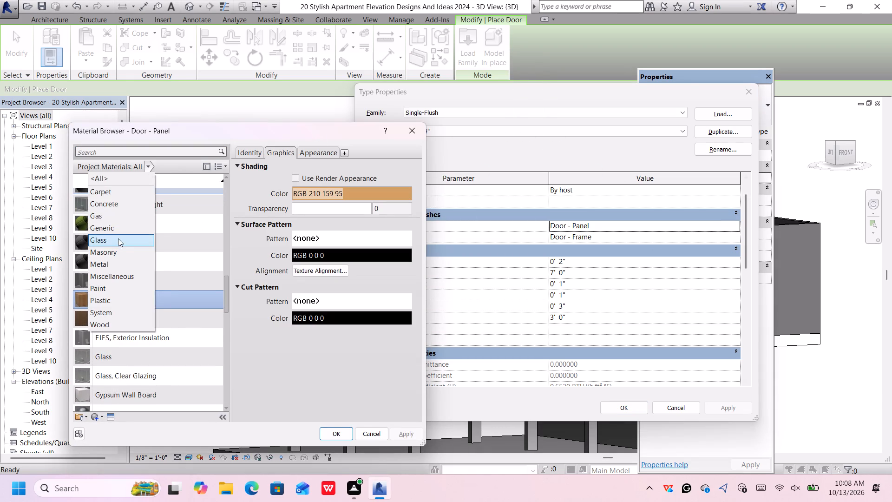
{"action": "left_click", "coordinate": [117, 238]}
{"action": "left_click", "coordinate": [131, 203]}
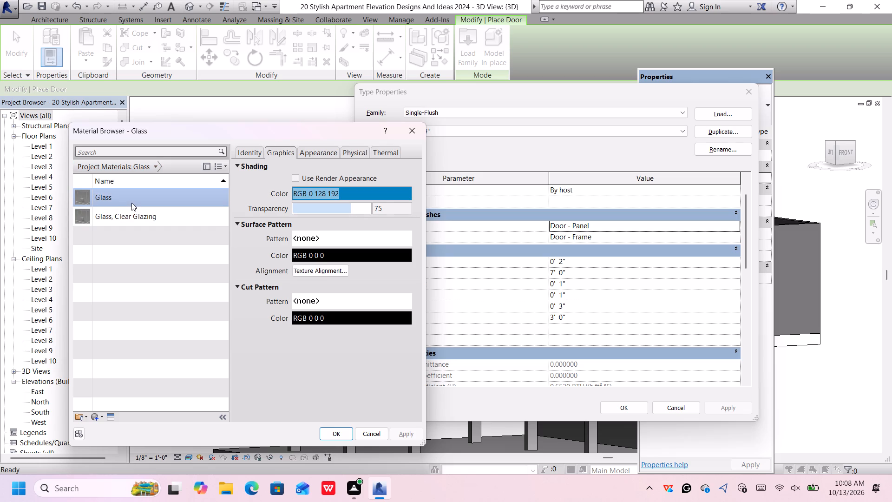
{"action": "left_click", "coordinate": [207, 210]}
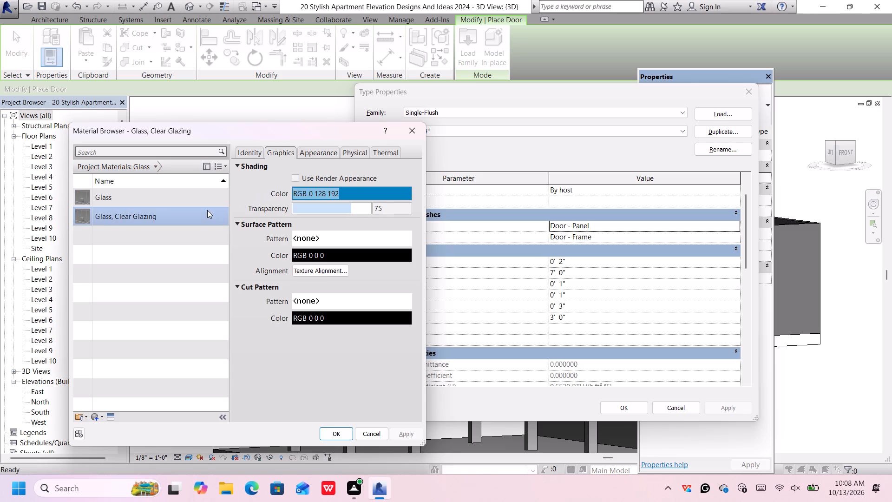
{"action": "left_click", "coordinate": [194, 218]}
{"action": "left_click", "coordinate": [150, 218]}
{"action": "left_click", "coordinate": [318, 152]}
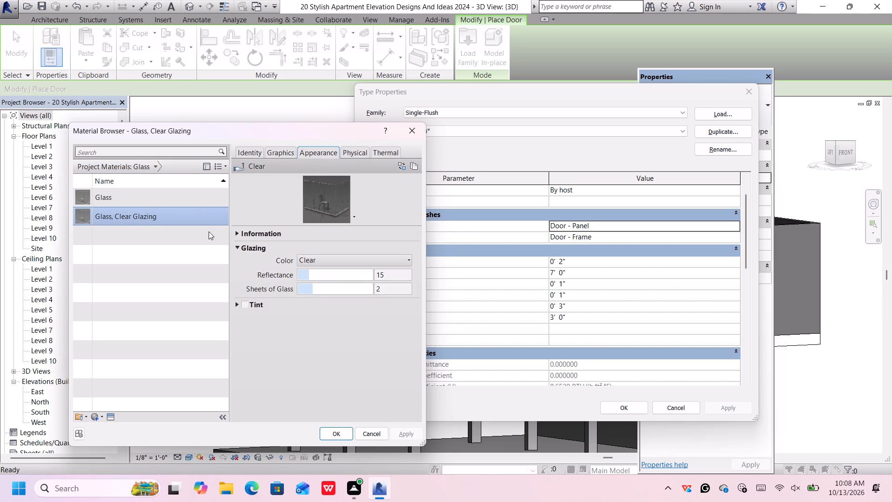
{"action": "left_click", "coordinate": [150, 218]}
{"action": "left_click", "coordinate": [337, 432]}
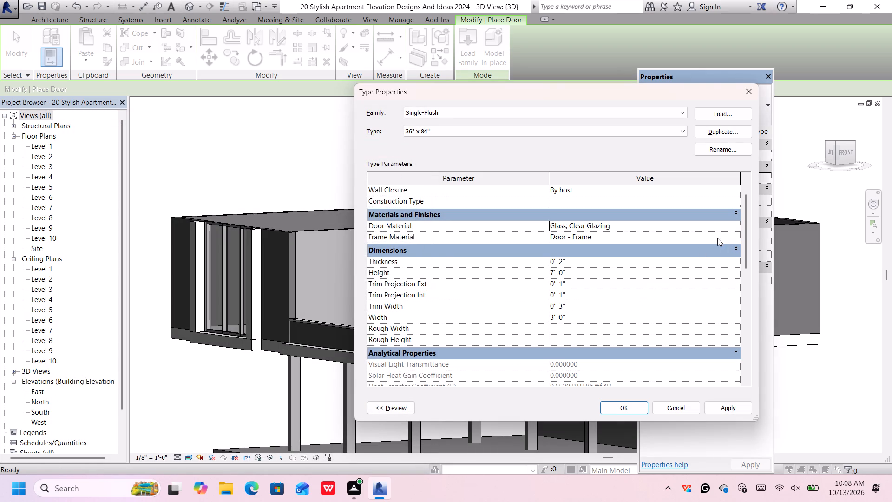
Set the Frame Material of the Single-Flush 36" x 84" type to "Iron, Ductile" and apply the type changes.
{"action": "left_click", "coordinate": [734, 234]}
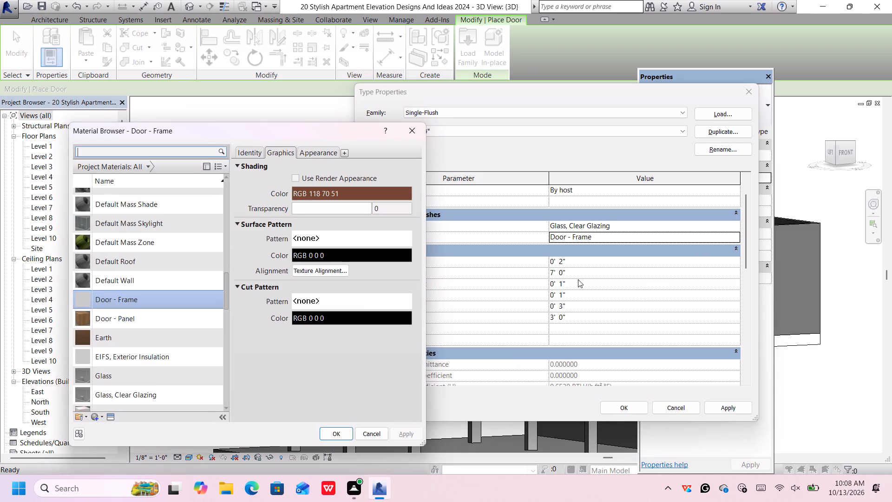
{"action": "left_click", "coordinate": [150, 166]}
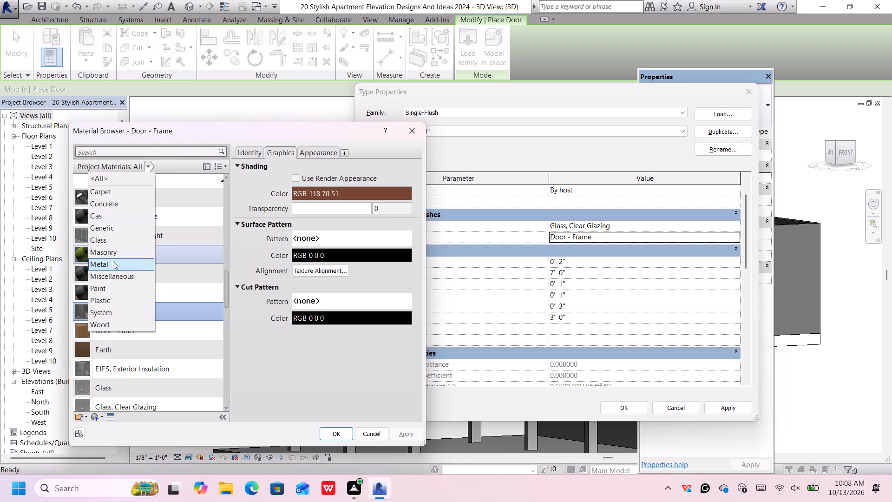
{"action": "left_click", "coordinate": [113, 261]}
{"action": "left_click", "coordinate": [130, 234]}
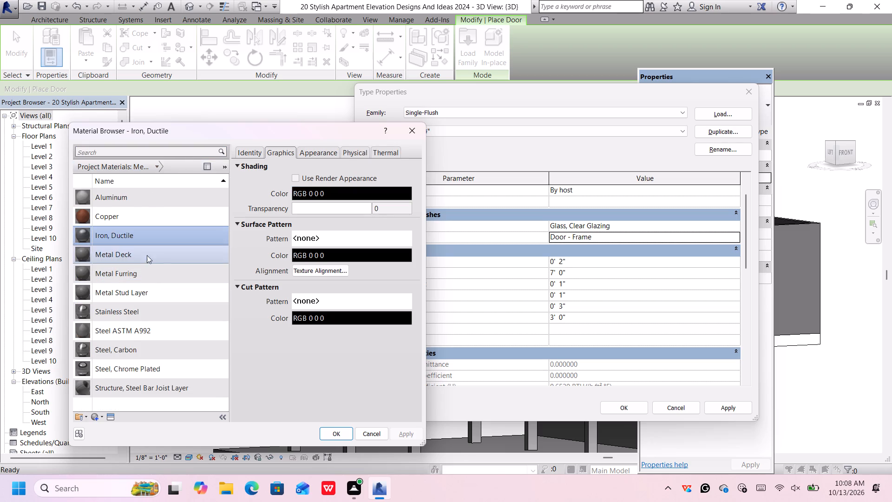
{"action": "left_click", "coordinate": [327, 430]}
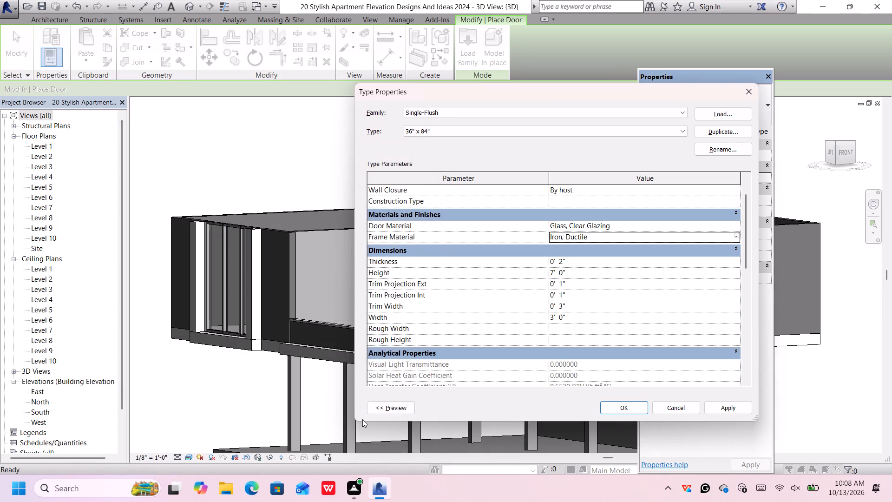
{"action": "left_click", "coordinate": [614, 407]}
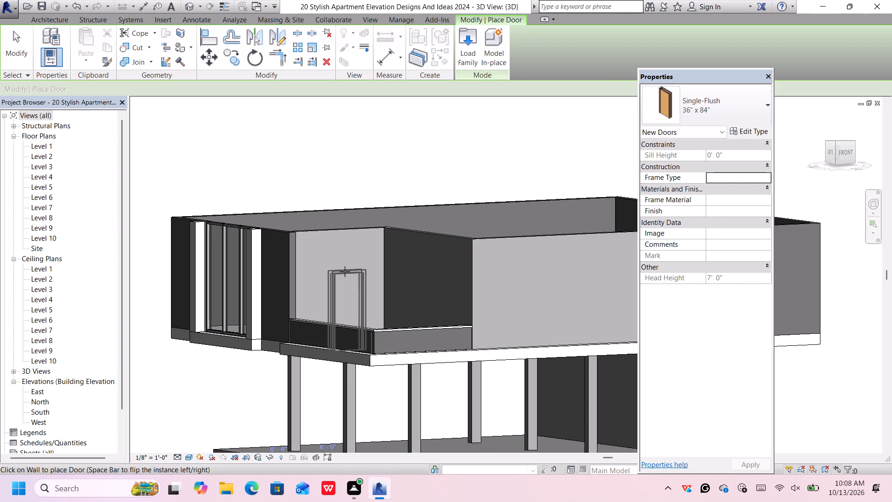
Place a Single-Flush 36" x 84" door in the recessed wall behind the balcony, about 4' 0" from its inner corner, and exit the command.
{"action": "left_click", "coordinate": [345, 271]}
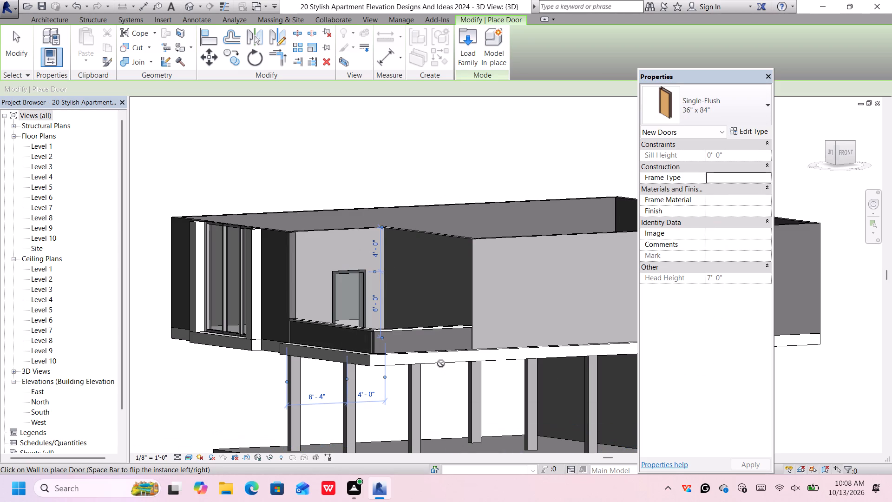
{"action": "scroll", "coordinate": [441, 363], "scroll_direction": "down", "scroll_amount": 1}
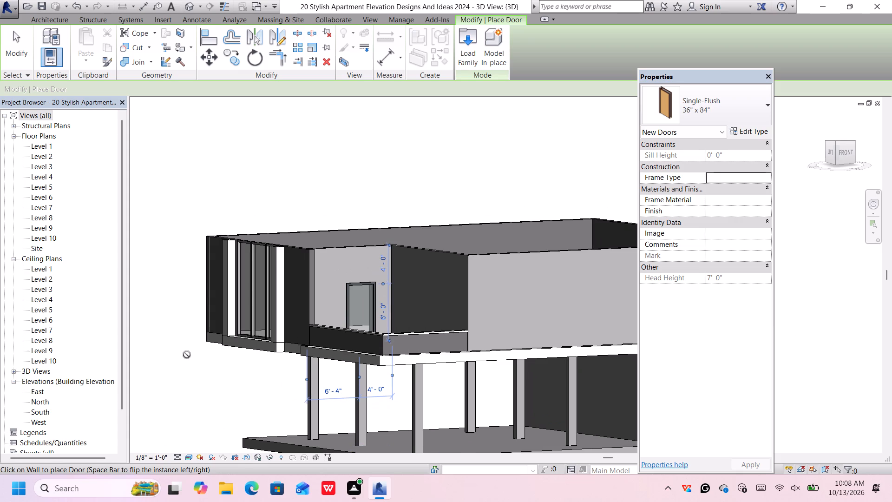
{"action": "middle_click_drag", "start_coordinate": [194, 355], "coordinate": [235, 323]}
{"action": "key", "text": "space"}
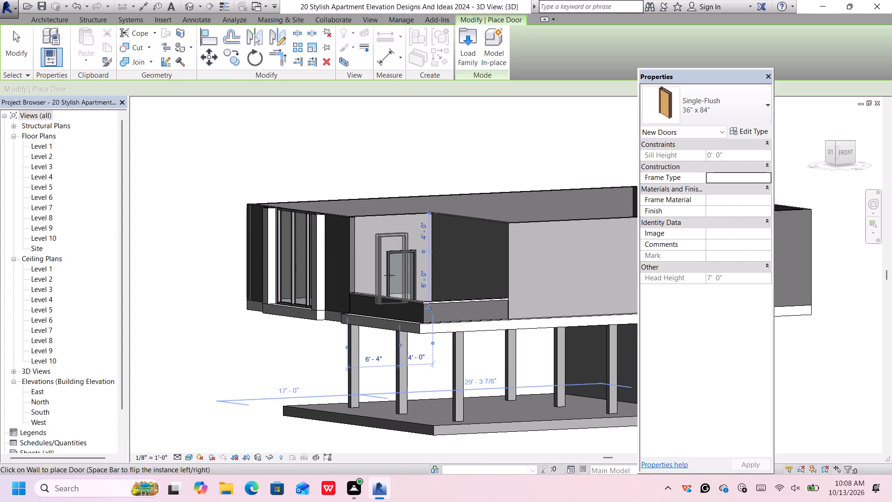
{"action": "left_click", "coordinate": [738, 105]}
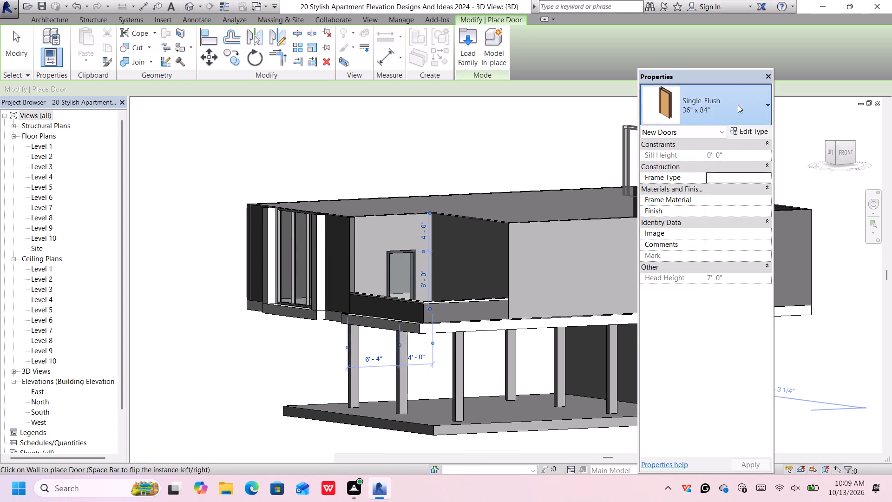
{"action": "left_click", "coordinate": [721, 253]}
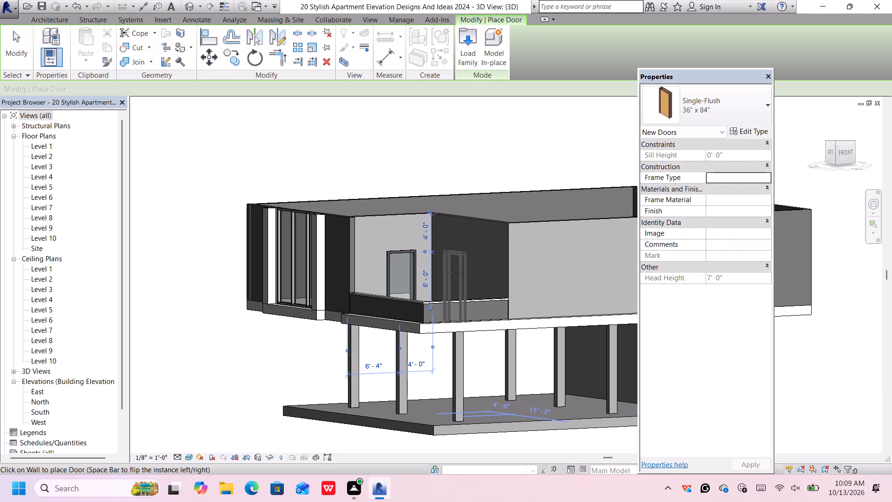
{"action": "key", "text": "Escape"}
{"action": "key", "text": "Escape"}
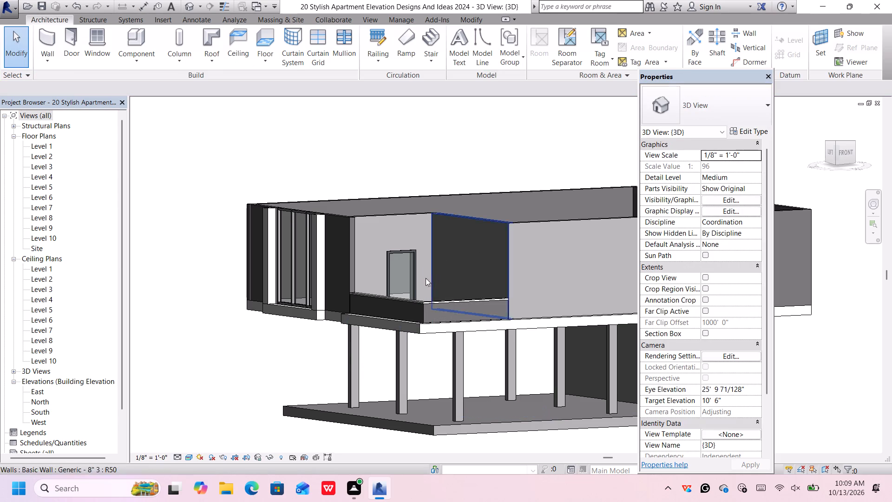
Set the Height of the balcony door's Single-Flush 36" x 84" type to 8' 0" and apply the type change.
{"action": "left_click", "coordinate": [405, 254]}
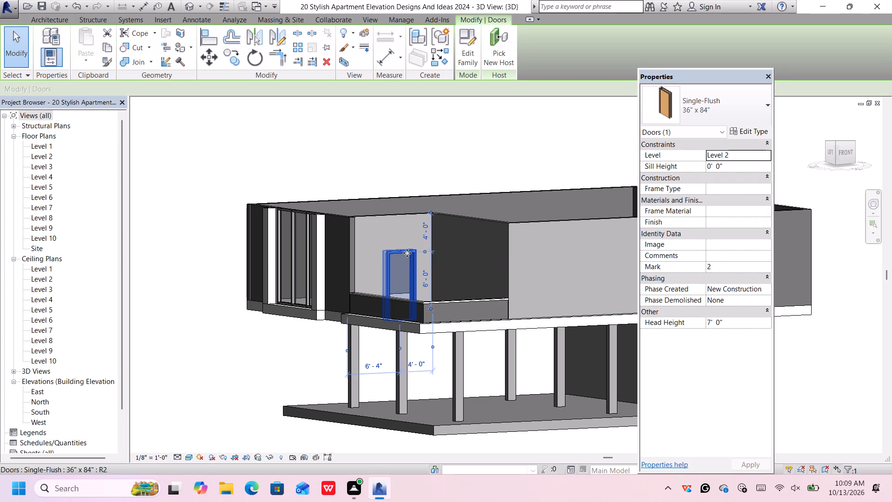
{"action": "scroll", "coordinate": [407, 253], "scroll_direction": "up", "scroll_amount": 4}
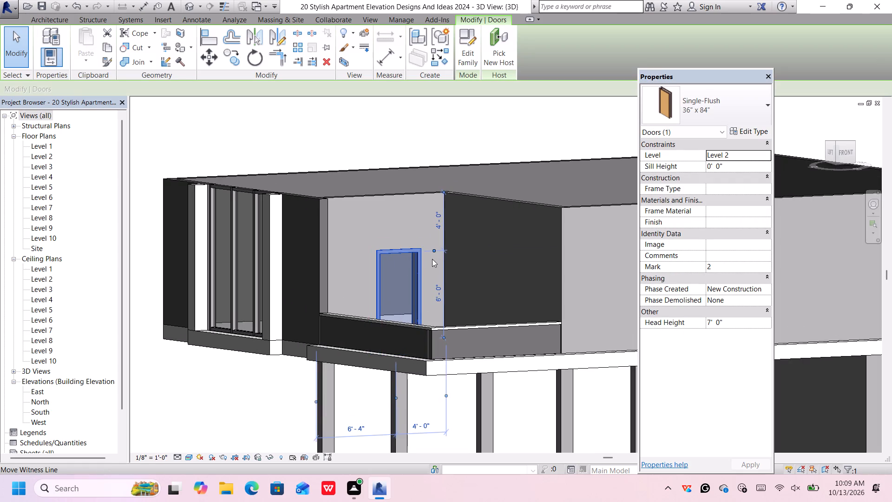
{"action": "scroll", "coordinate": [432, 259], "scroll_direction": "up", "scroll_amount": 5}
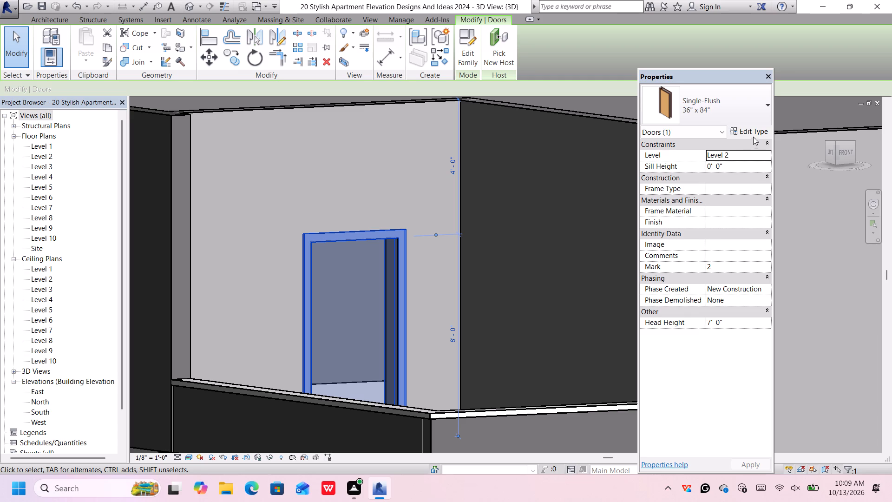
{"action": "left_click", "coordinate": [752, 132]}
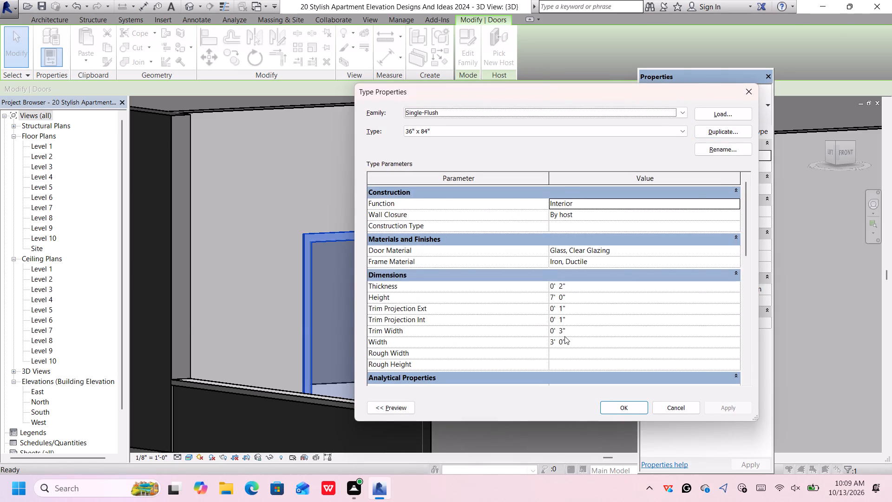
{"action": "left_click", "coordinate": [521, 67]}
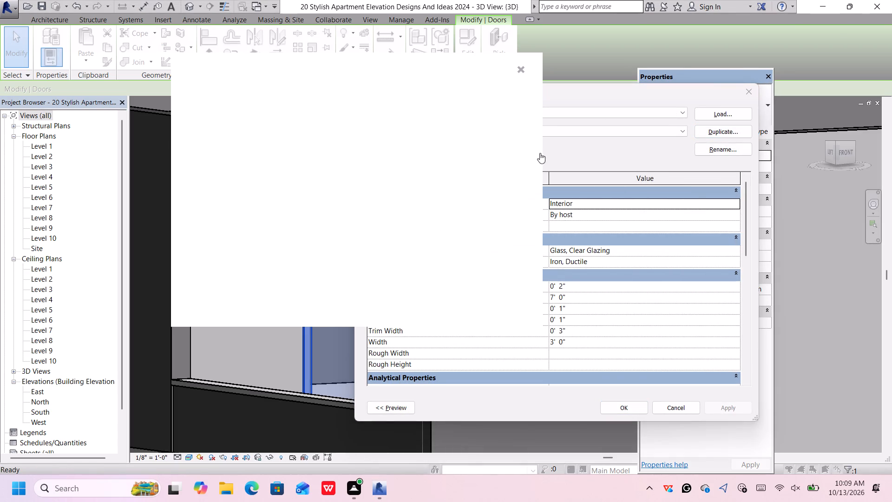
{"action": "left_click", "coordinate": [569, 297]}
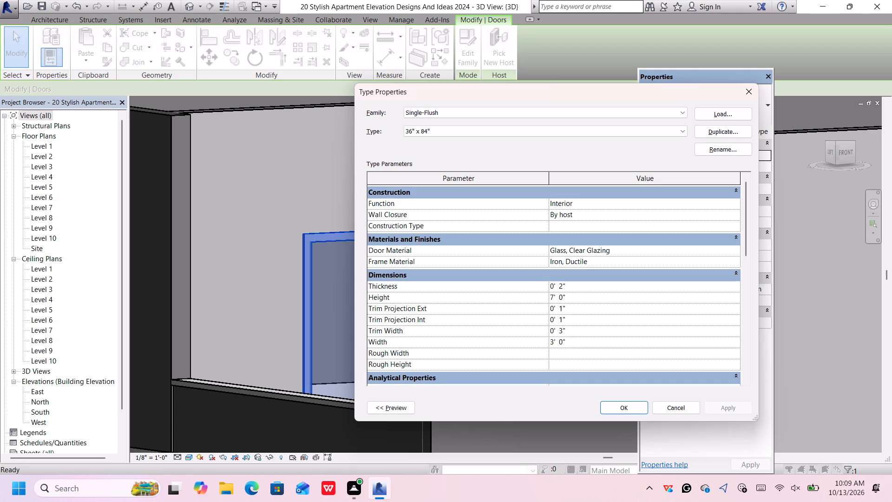
{"action": "key", "text": "BackSpace"}
{"action": "key", "text": "BackSpace"}
{"action": "key", "text": "BackSpace"}
{"action": "key", "text": "BackSpace"}
{"action": "key", "text": "BackSpace"}
{"action": "key", "text": "BackSpace"}
{"action": "key", "text": "BackSpace"}
{"action": "key", "text": "BackSpace"}
{"action": "key", "text": "BackSpace"}
{"action": "key", "text": "BackSpace"}
{"action": "key", "text": "BackSpace"}
{"action": "type", "text": "8'"}
{"action": "key", "text": "Return"}
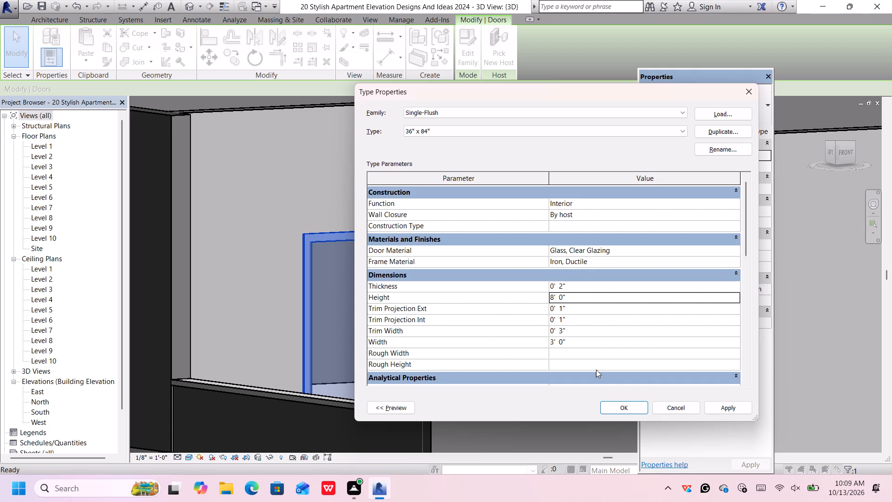
{"action": "left_click", "coordinate": [716, 407]}
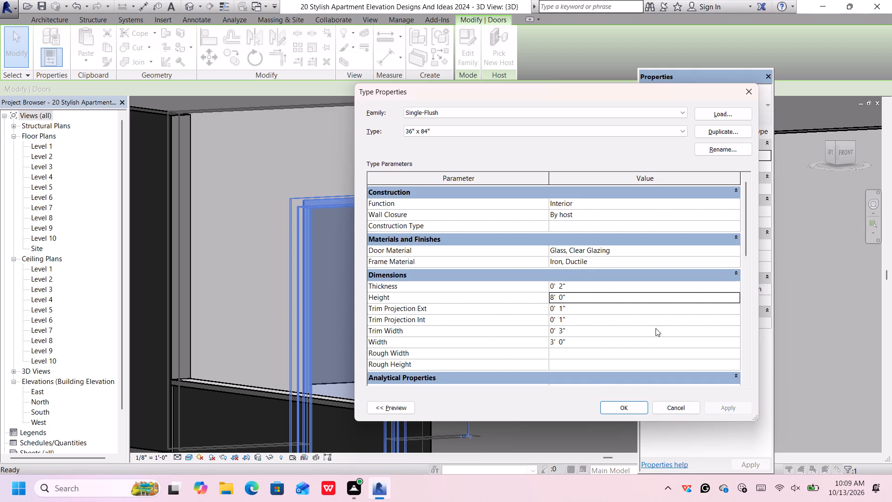
{"action": "scroll", "coordinate": [362, 305], "scroll_direction": "down", "scroll_amount": 5}
{"action": "scroll", "coordinate": [318, 299], "scroll_direction": "down", "scroll_amount": 3}
{"action": "left_click_drag", "start_coordinate": [662, 92], "coordinate": [828, 84]}
{"action": "scroll", "coordinate": [377, 242], "scroll_direction": "down", "scroll_amount": 3}
{"action": "scroll", "coordinate": [377, 242], "scroll_direction": "up", "scroll_amount": 2}
{"action": "scroll", "coordinate": [377, 242], "scroll_direction": "down", "scroll_amount": 1}
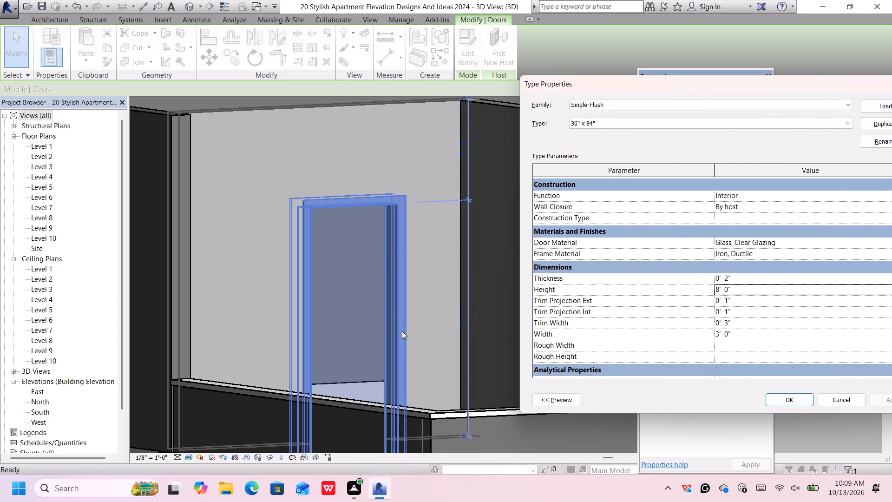
{"action": "scroll", "coordinate": [406, 337], "scroll_direction": "down", "scroll_amount": 2}
{"action": "scroll", "coordinate": [435, 403], "scroll_direction": "up", "scroll_amount": 1}
{"action": "scroll", "coordinate": [434, 399], "scroll_direction": "down", "scroll_amount": 1}
{"action": "scroll", "coordinate": [426, 314], "scroll_direction": "down", "scroll_amount": 4}
{"action": "scroll", "coordinate": [521, 285], "scroll_direction": "down", "scroll_amount": 6}
{"action": "left_click", "coordinate": [781, 400]}
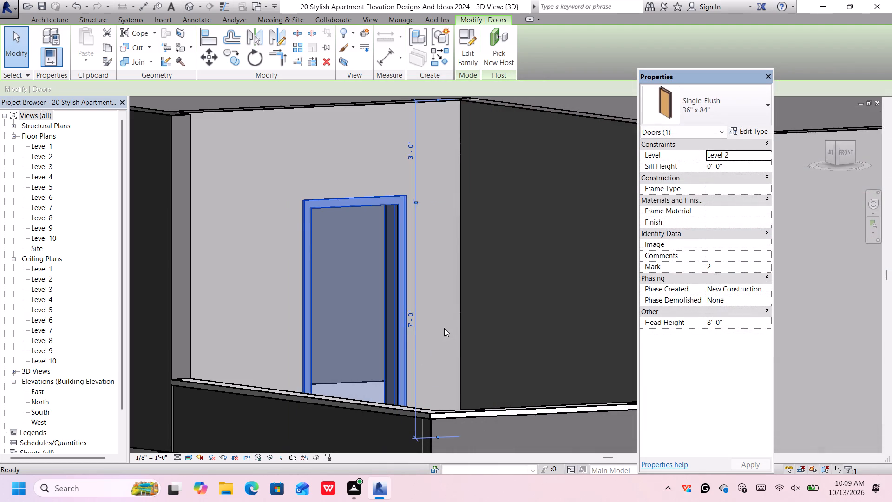
Set the vertical dimension from the balcony floor to the top of the door to 8' 0".
{"action": "scroll", "coordinate": [443, 328], "scroll_direction": "down", "scroll_amount": 5}
{"action": "scroll", "coordinate": [442, 326], "scroll_direction": "up", "scroll_amount": 5}
{"action": "middle_click_drag", "start_coordinate": [443, 326], "coordinate": [435, 328]}
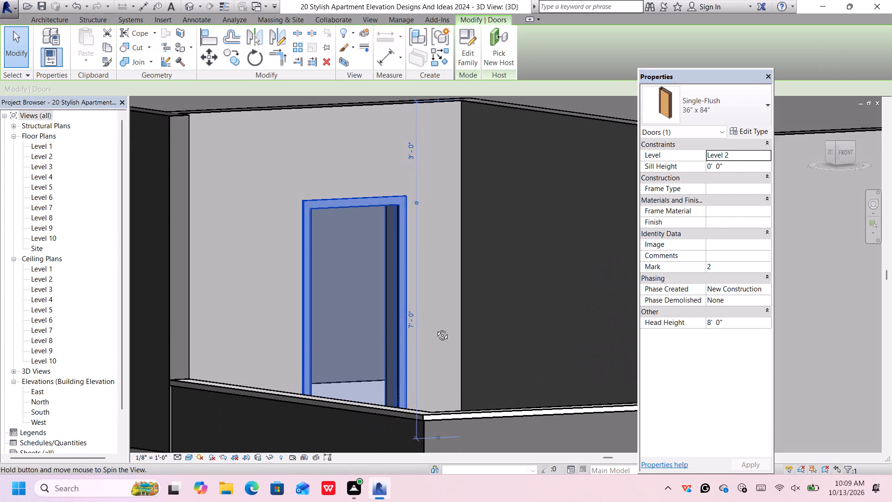
{"action": "middle_click_drag", "start_coordinate": [435, 328], "coordinate": [426, 392]}
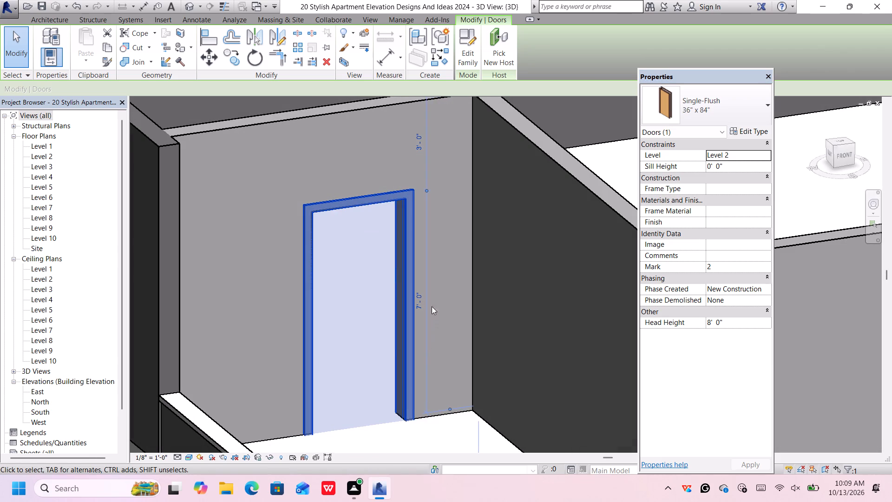
{"action": "left_click", "coordinate": [422, 297]}
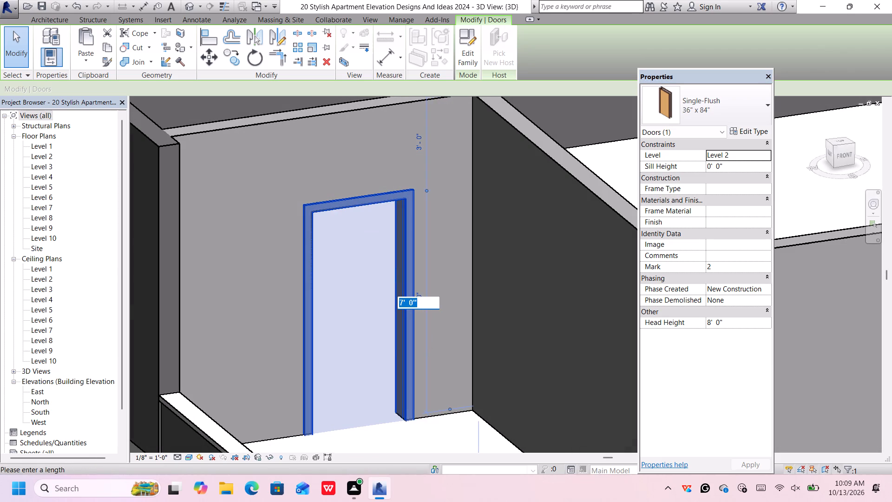
{"action": "type", "text": "8'"}
{"action": "key", "text": "Return"}
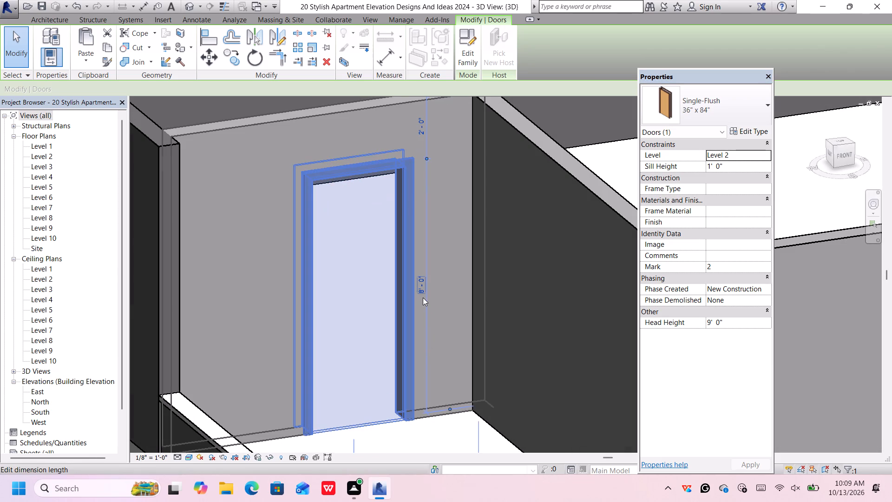
Nudge the balcony door about 6" along its wall, away from the inner corner, and deselect it.
{"action": "scroll", "coordinate": [433, 275], "scroll_direction": "down", "scroll_amount": 8}
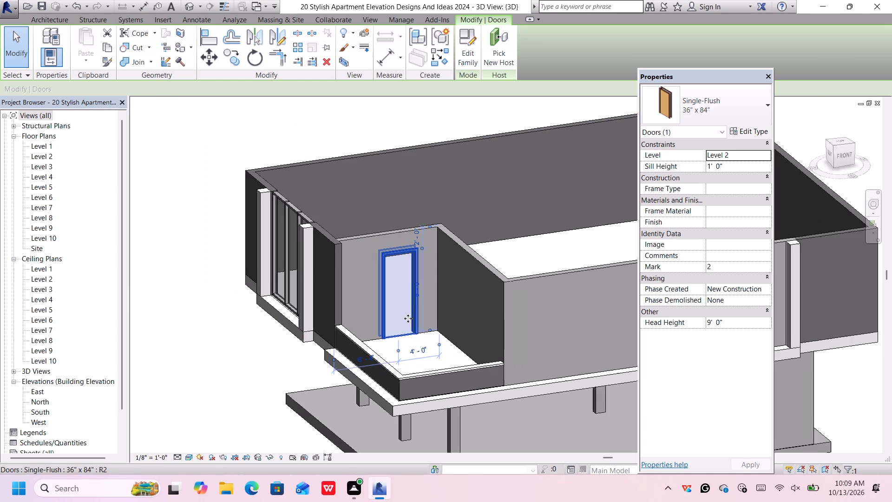
{"action": "middle_click_drag", "start_coordinate": [405, 326], "coordinate": [413, 300]}
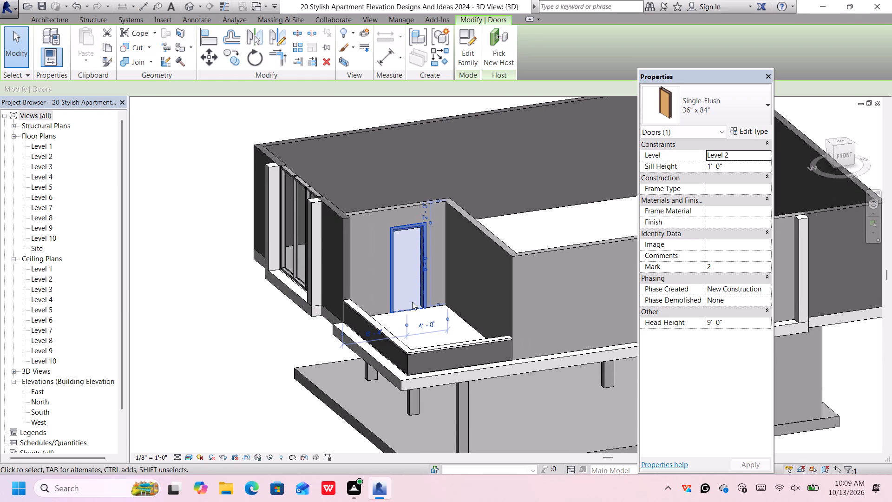
{"action": "middle_click", "coordinate": [268, 359]}
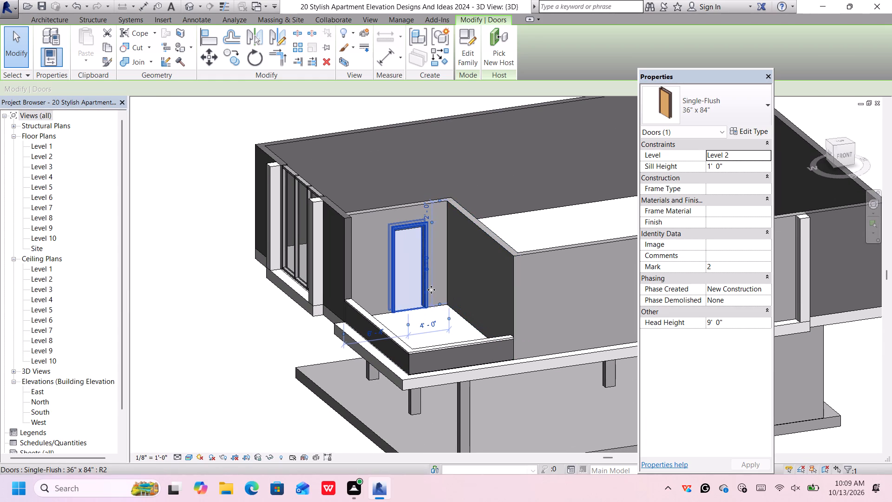
{"action": "key", "text": "Left"}
{"action": "key", "text": "Left"}
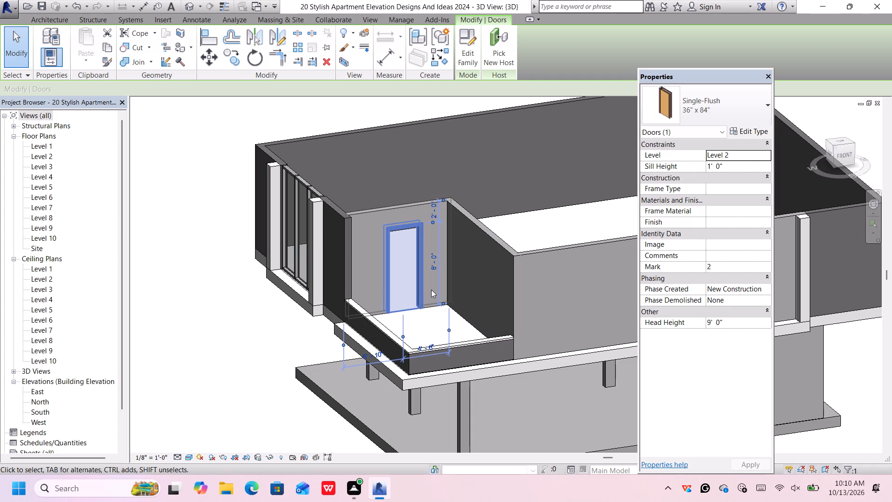
{"action": "key", "text": "Left"}
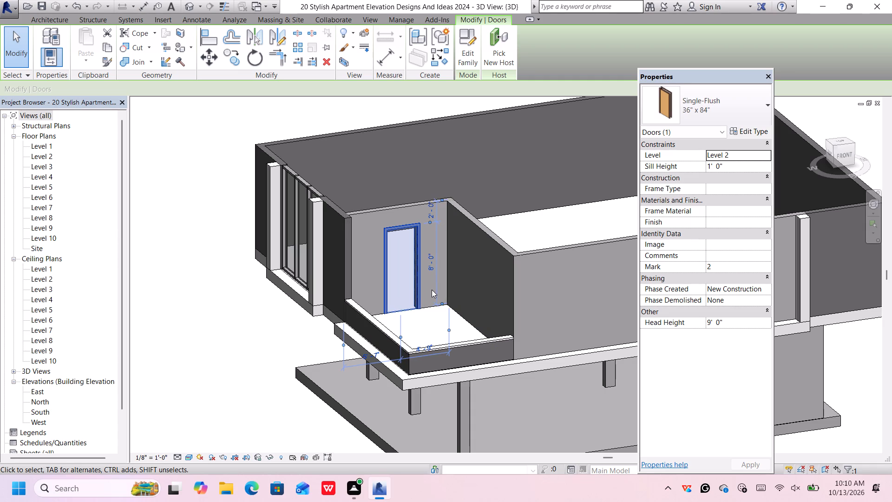
{"action": "key", "text": "Right"}
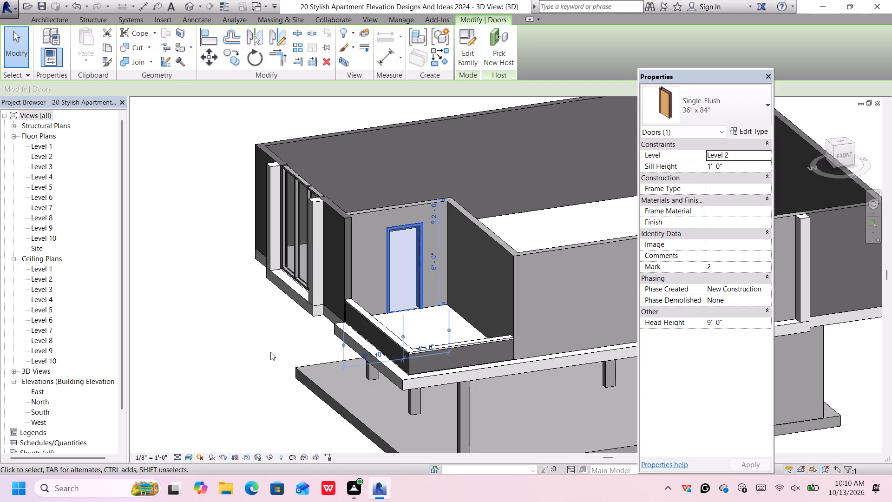
{"action": "left_click", "coordinate": [246, 337]}
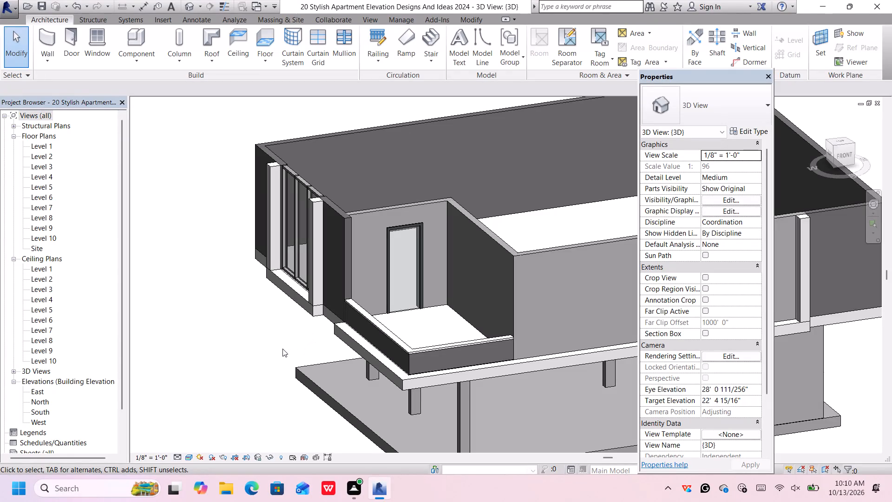
Start a Handrail - Rectangular railing path in the top view and set its Base Level to Level 2.
{"action": "middle_click_drag", "start_coordinate": [282, 349], "coordinate": [377, 334], "text": "shift"}
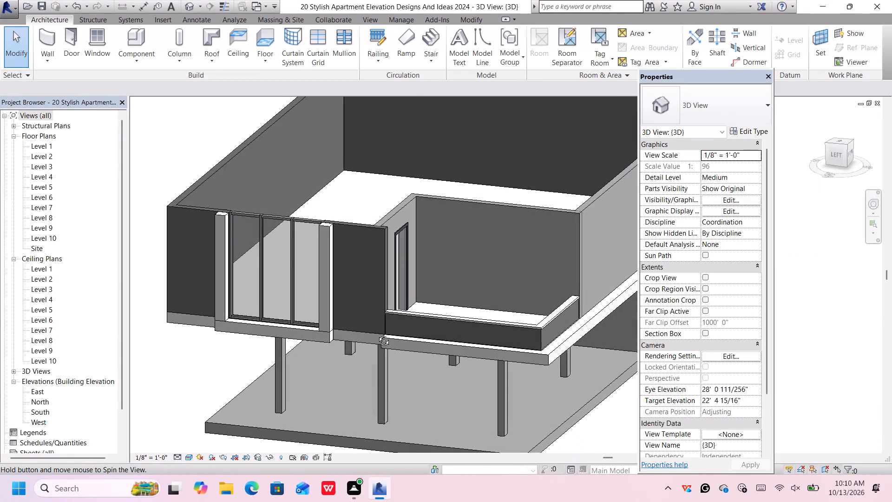
{"action": "middle_click_drag", "start_coordinate": [377, 334], "coordinate": [377, 333], "text": "shift"}
{"action": "middle_click_drag", "start_coordinate": [377, 333], "coordinate": [350, 345], "text": "shift"}
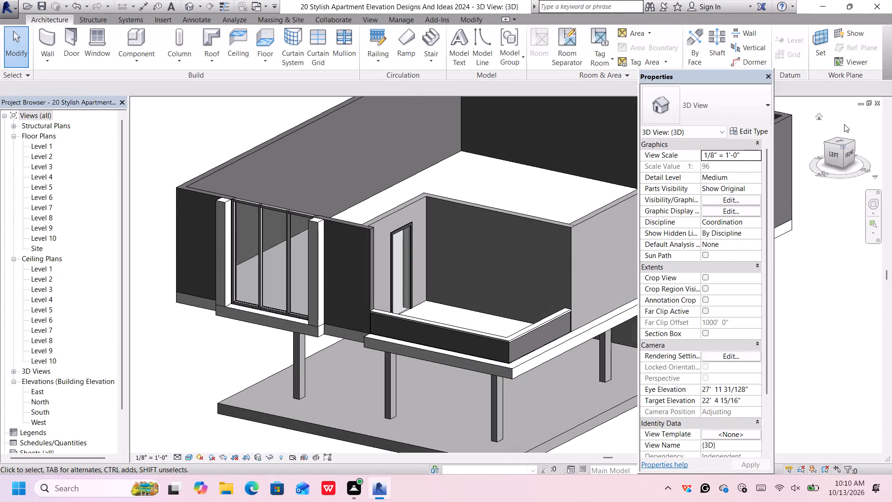
{"action": "left_click", "coordinate": [840, 141]}
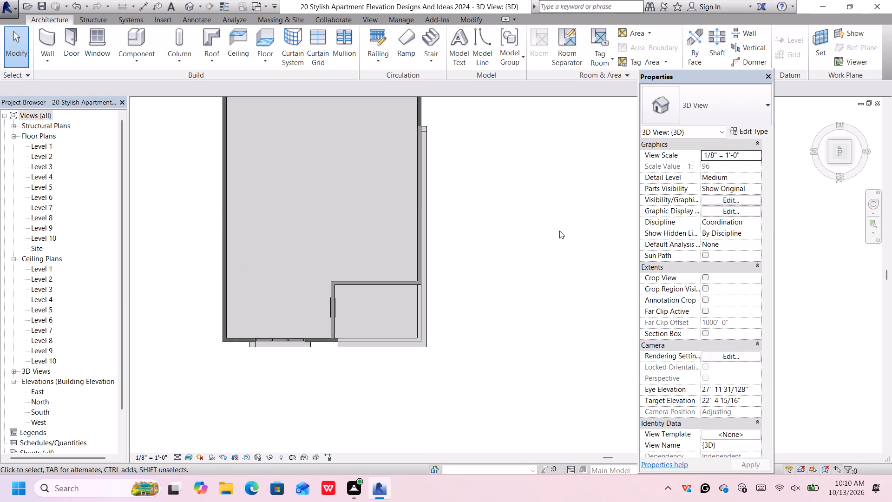
{"action": "middle_click_drag", "start_coordinate": [558, 232], "coordinate": [512, 205]}
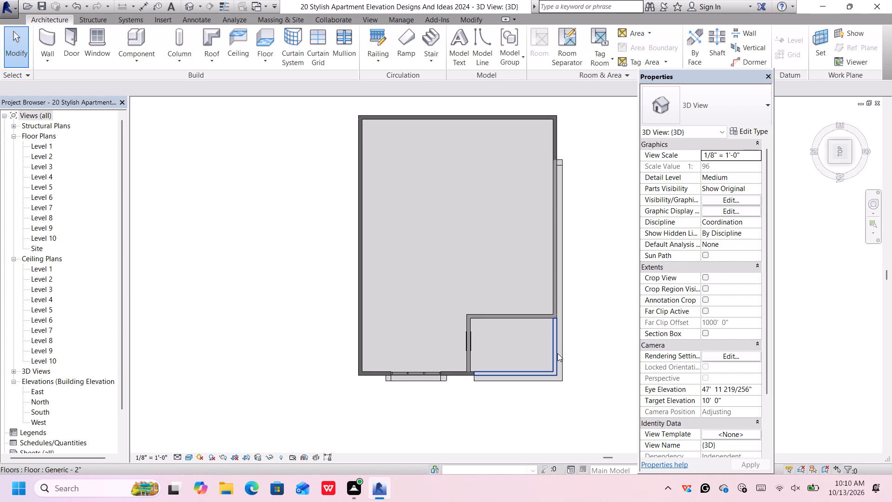
{"action": "scroll", "coordinate": [557, 353], "scroll_direction": "up", "scroll_amount": 4}
{"action": "middle_click_drag", "start_coordinate": [571, 344], "coordinate": [562, 318]}
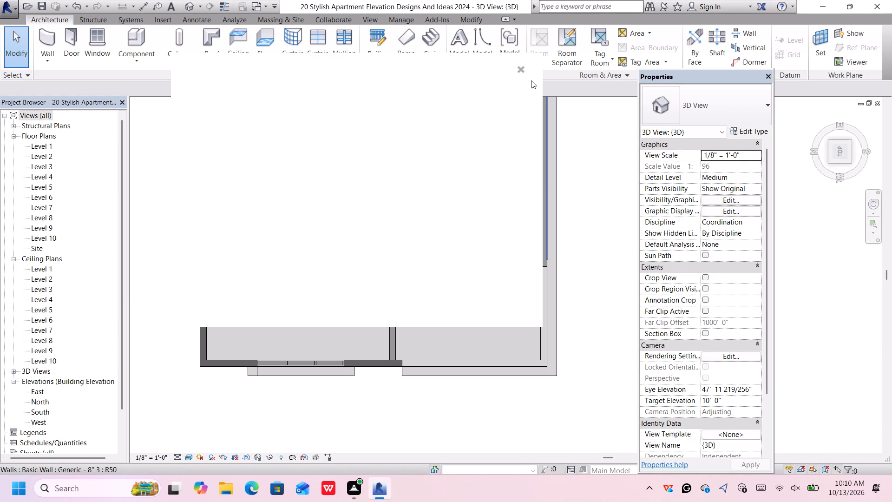
{"action": "left_click", "coordinate": [519, 66]}
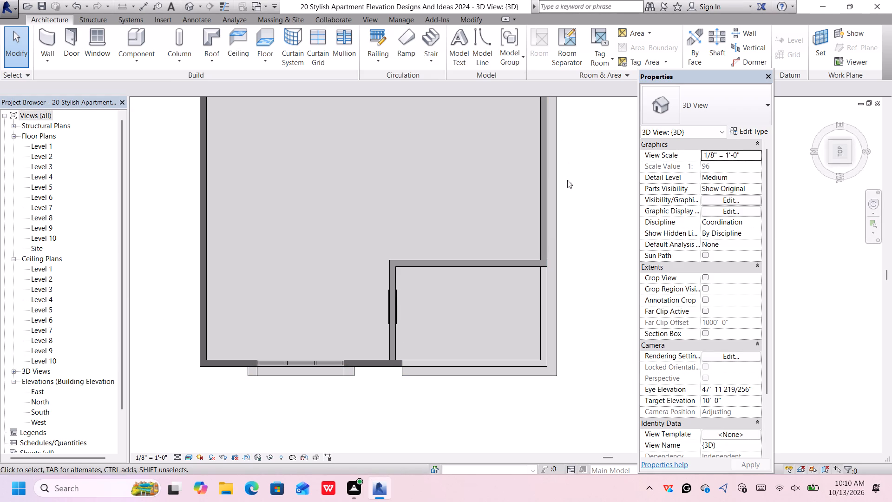
{"action": "left_click", "coordinate": [380, 47]}
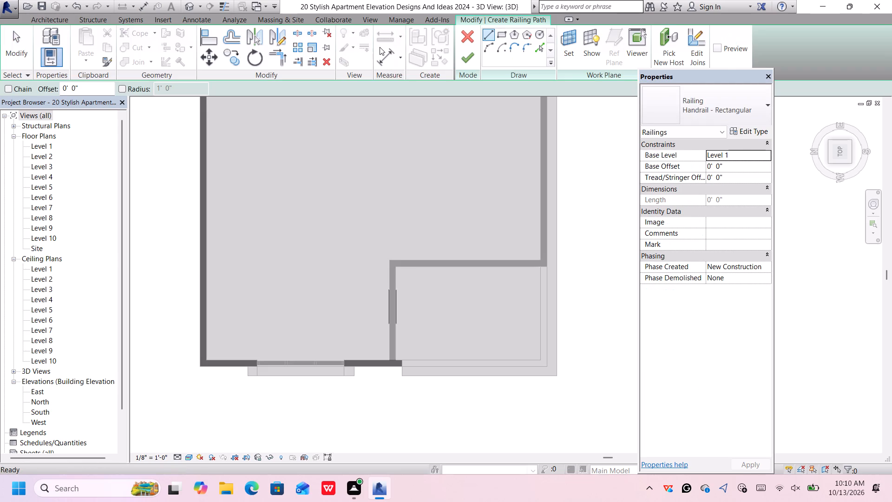
{"action": "left_click", "coordinate": [765, 156]}
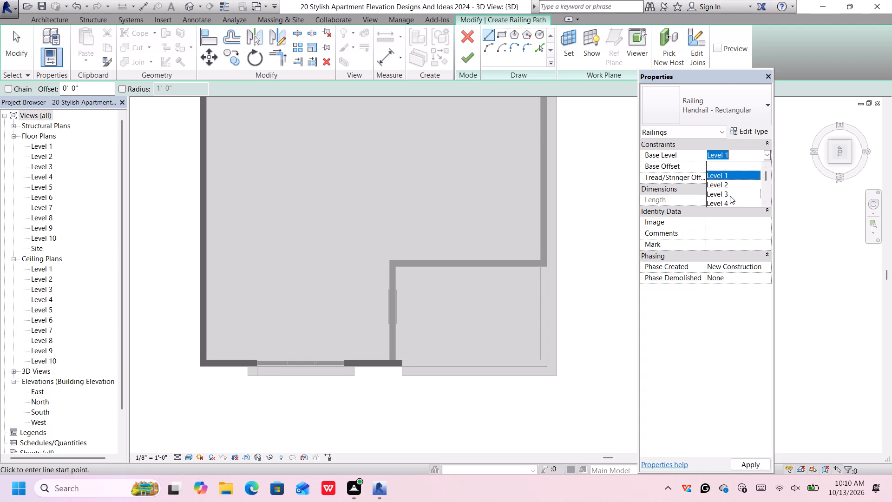
{"action": "left_click", "coordinate": [730, 196]}
{"action": "left_click", "coordinate": [767, 157]}
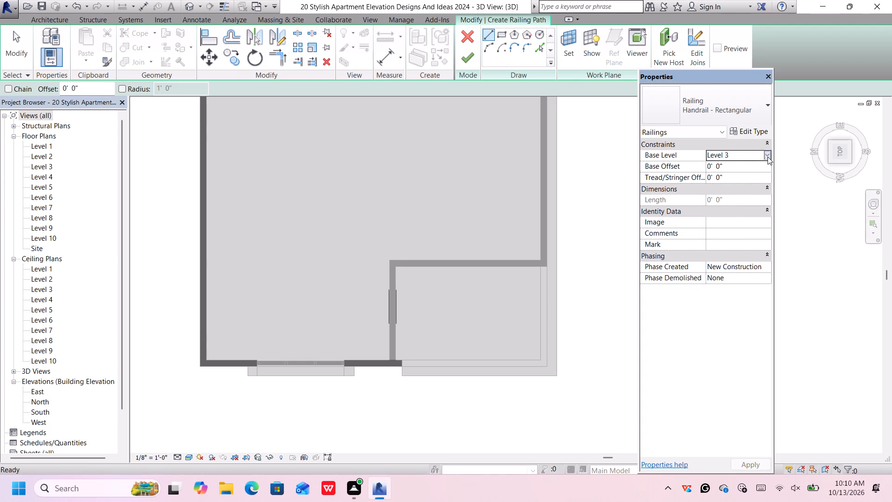
{"action": "left_click", "coordinate": [741, 183]}
Set the Base Offset of the new railing to 3' 3".
{"action": "left_click", "coordinate": [741, 166]}
{"action": "key", "text": "BackSpace"}
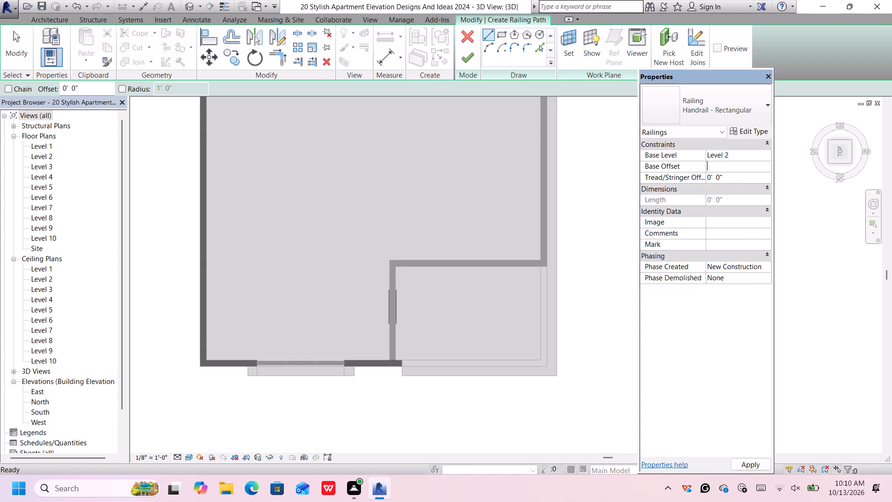
{"action": "key", "text": "3"}
{"action": "key", "text": "apostrophe"}
{"action": "key", "text": "6"}
{"action": "key", "text": "BackSpace"}
{"action": "key", "text": "3"}
{"action": "key", "text": "shift+quotedbl"}
{"action": "key", "text": "Return"}
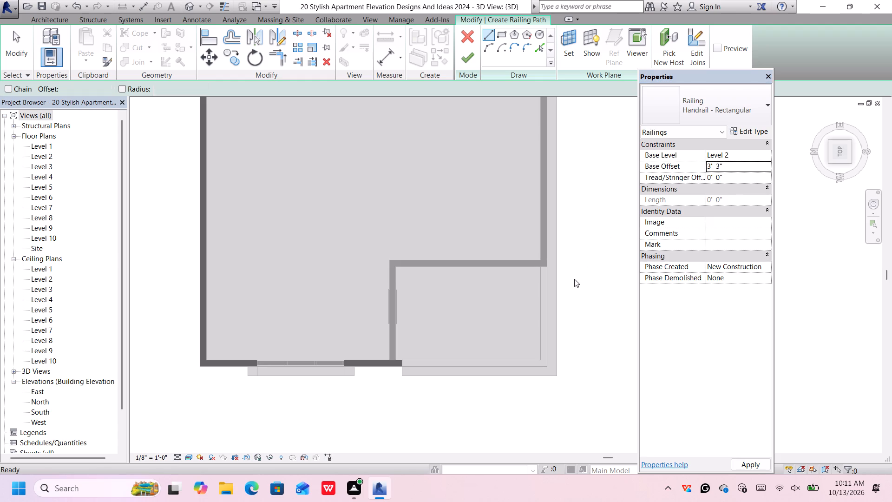
Sketch an L-shaped railing path along the centre of the balcony parapets, about 10' 0" on the side and 14' 8" on the front.
{"action": "scroll", "coordinate": [574, 279], "scroll_direction": "down", "scroll_amount": 1}
{"action": "middle_click_drag", "start_coordinate": [571, 279], "coordinate": [539, 260]}
{"action": "scroll", "coordinate": [539, 260], "scroll_direction": "up", "scroll_amount": 4}
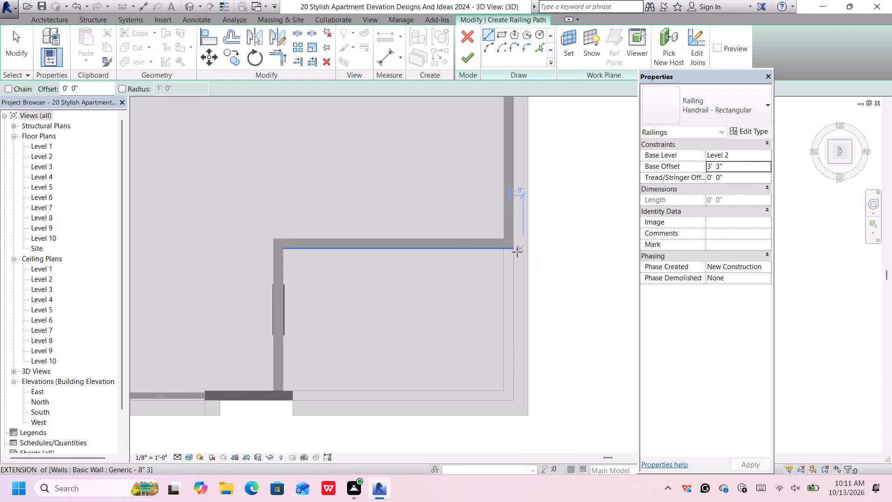
{"action": "scroll", "coordinate": [517, 252], "scroll_direction": "up", "scroll_amount": 4}
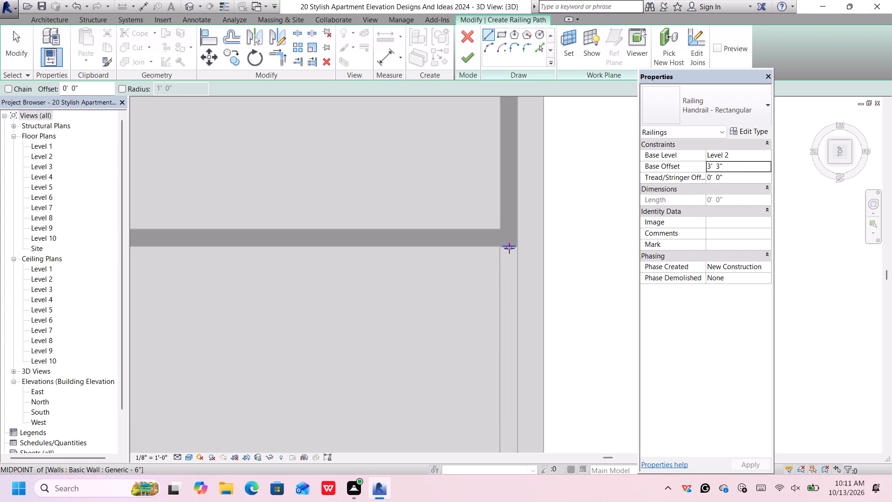
{"action": "left_click", "coordinate": [508, 246]}
{"action": "scroll", "coordinate": [508, 300], "scroll_direction": "down", "scroll_amount": 7}
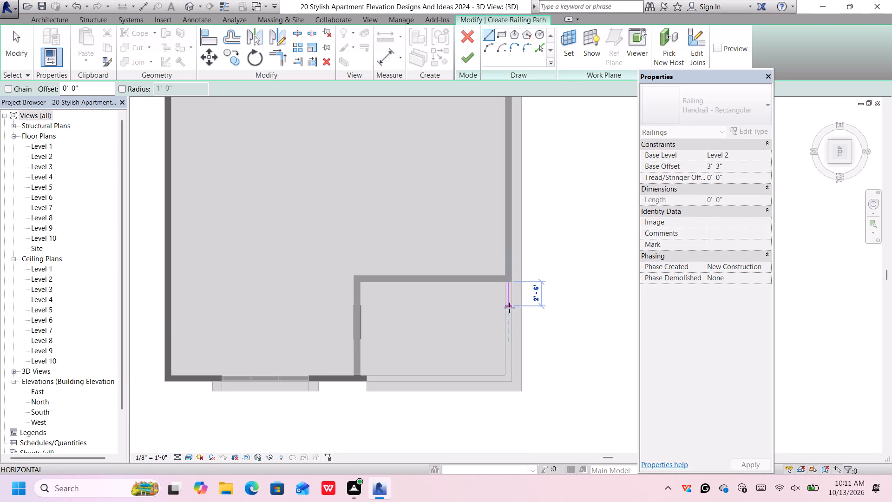
{"action": "scroll", "coordinate": [508, 375], "scroll_direction": "up", "scroll_amount": 1}
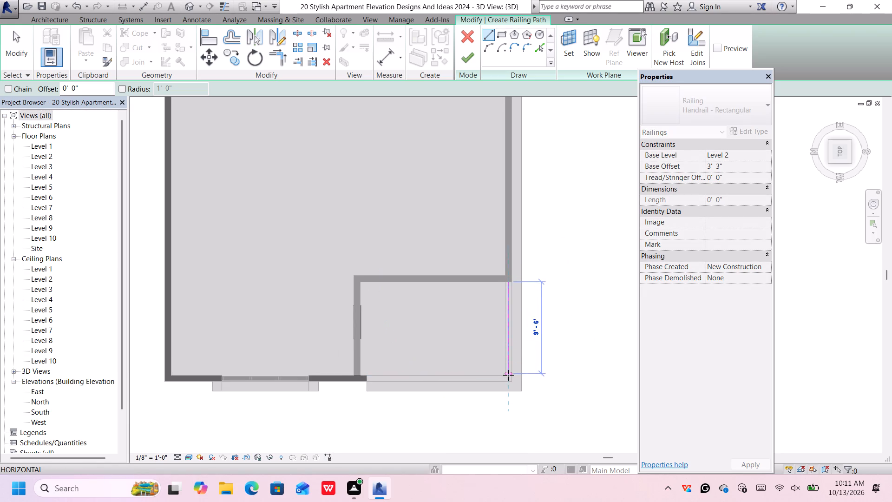
{"action": "scroll", "coordinate": [508, 375], "scroll_direction": "up", "scroll_amount": 3}
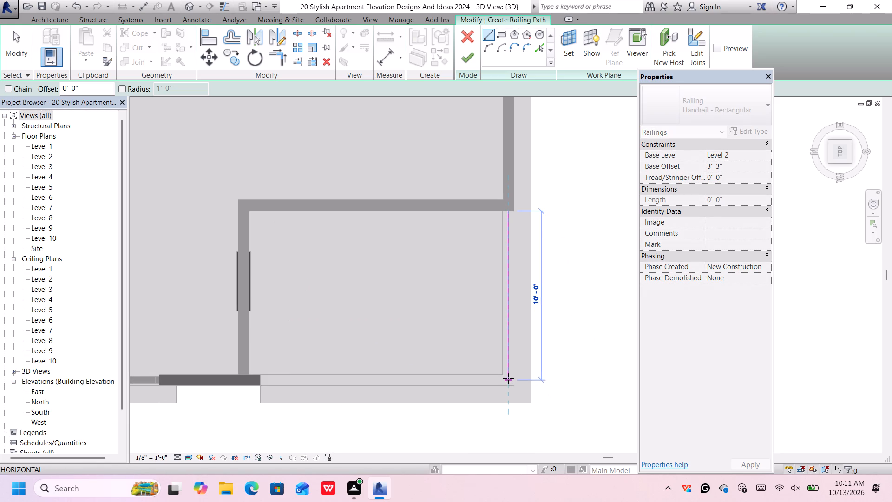
{"action": "left_click", "coordinate": [508, 379]}
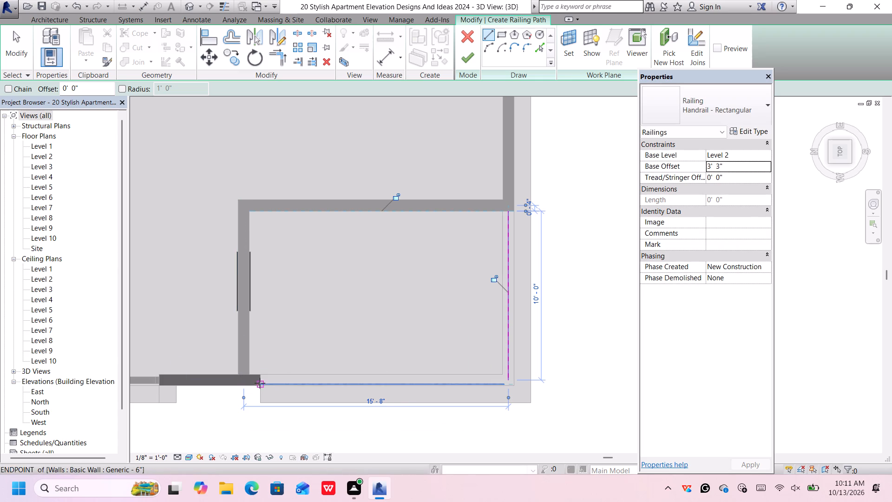
{"action": "left_click", "coordinate": [259, 381]}
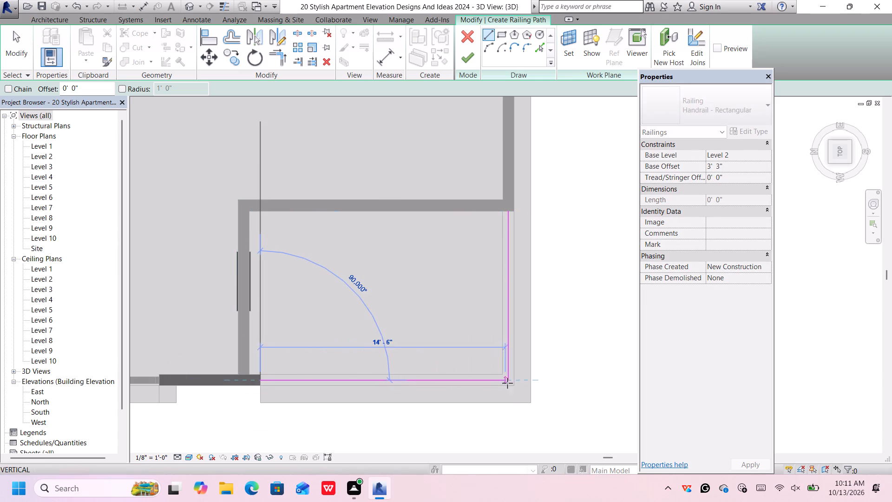
{"action": "left_click", "coordinate": [508, 381]}
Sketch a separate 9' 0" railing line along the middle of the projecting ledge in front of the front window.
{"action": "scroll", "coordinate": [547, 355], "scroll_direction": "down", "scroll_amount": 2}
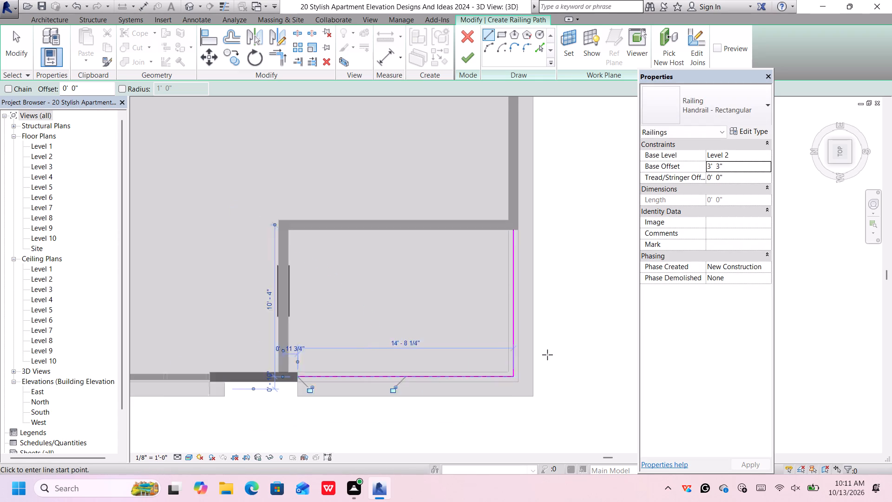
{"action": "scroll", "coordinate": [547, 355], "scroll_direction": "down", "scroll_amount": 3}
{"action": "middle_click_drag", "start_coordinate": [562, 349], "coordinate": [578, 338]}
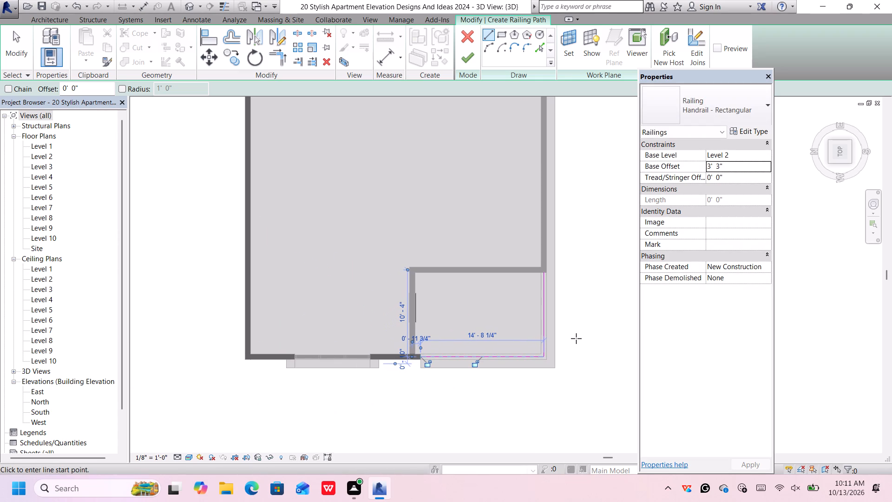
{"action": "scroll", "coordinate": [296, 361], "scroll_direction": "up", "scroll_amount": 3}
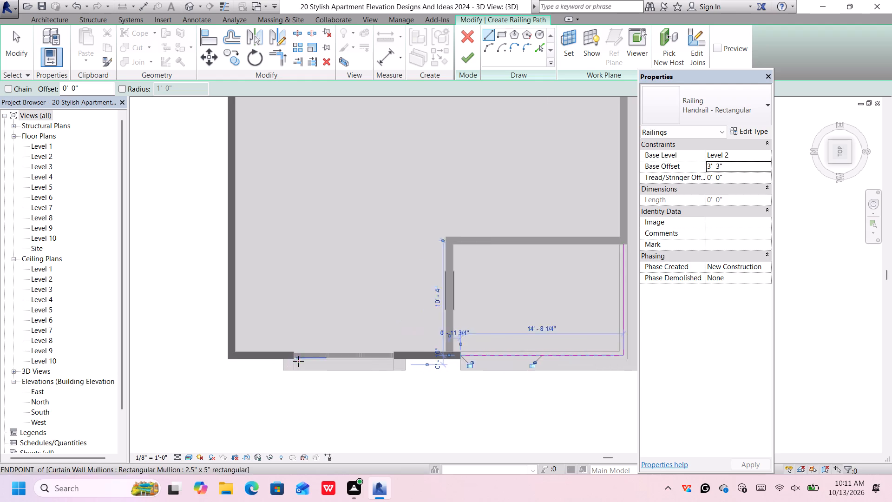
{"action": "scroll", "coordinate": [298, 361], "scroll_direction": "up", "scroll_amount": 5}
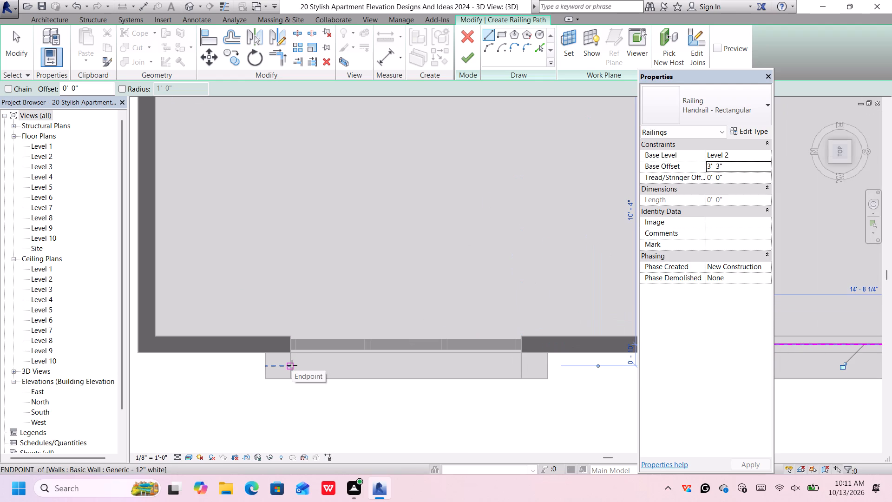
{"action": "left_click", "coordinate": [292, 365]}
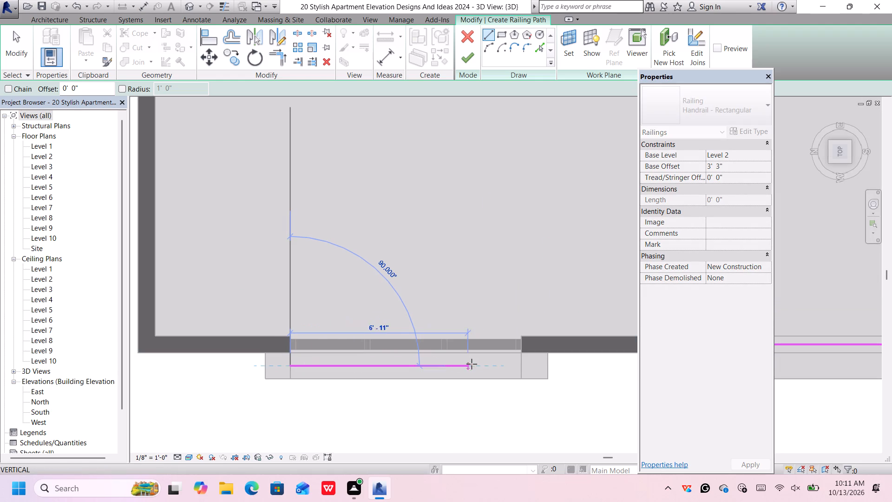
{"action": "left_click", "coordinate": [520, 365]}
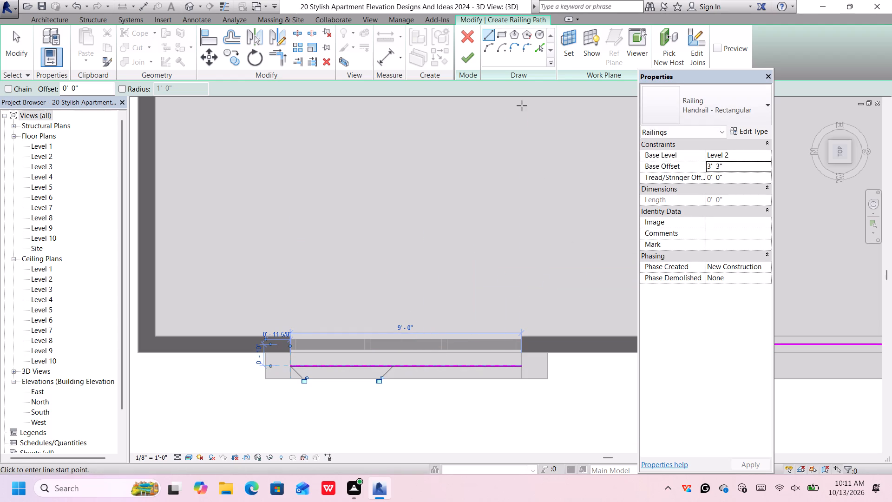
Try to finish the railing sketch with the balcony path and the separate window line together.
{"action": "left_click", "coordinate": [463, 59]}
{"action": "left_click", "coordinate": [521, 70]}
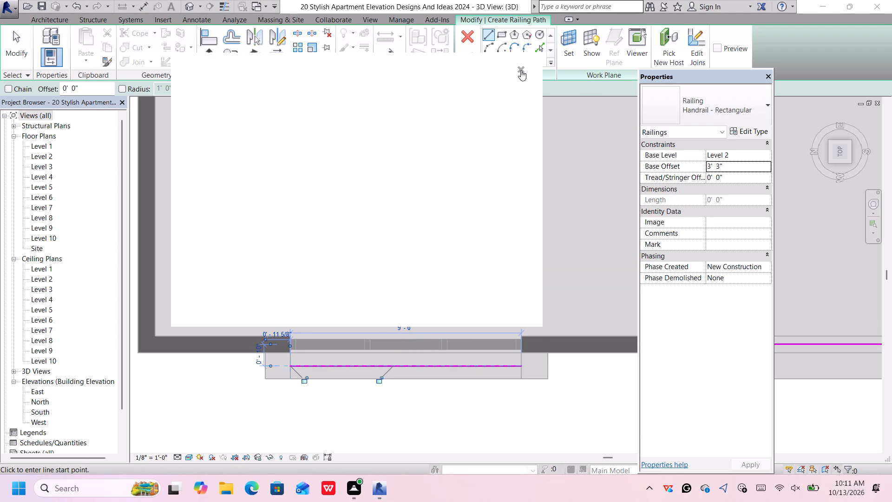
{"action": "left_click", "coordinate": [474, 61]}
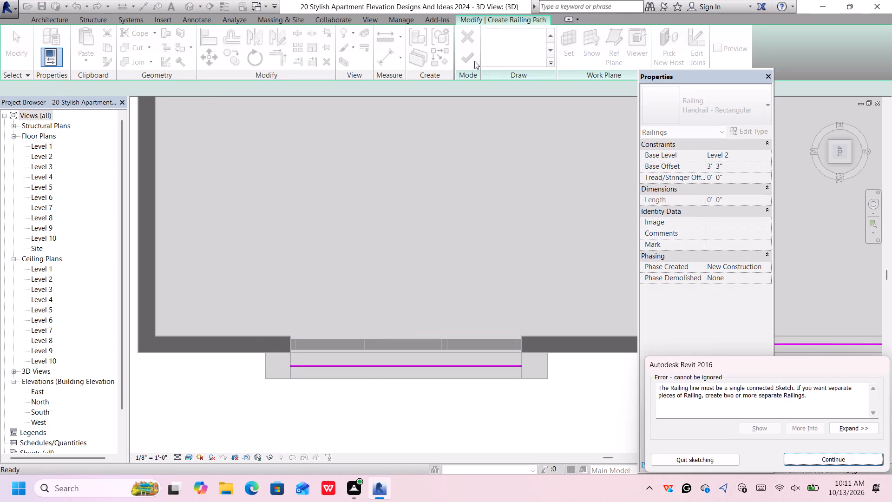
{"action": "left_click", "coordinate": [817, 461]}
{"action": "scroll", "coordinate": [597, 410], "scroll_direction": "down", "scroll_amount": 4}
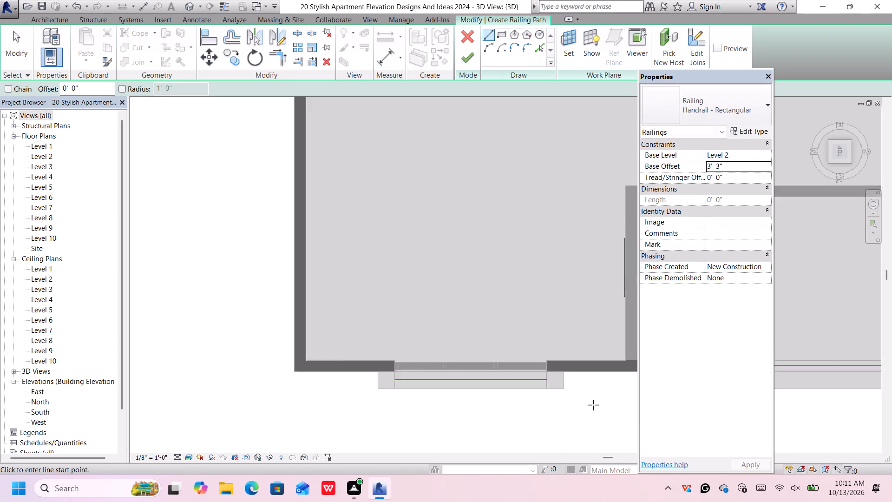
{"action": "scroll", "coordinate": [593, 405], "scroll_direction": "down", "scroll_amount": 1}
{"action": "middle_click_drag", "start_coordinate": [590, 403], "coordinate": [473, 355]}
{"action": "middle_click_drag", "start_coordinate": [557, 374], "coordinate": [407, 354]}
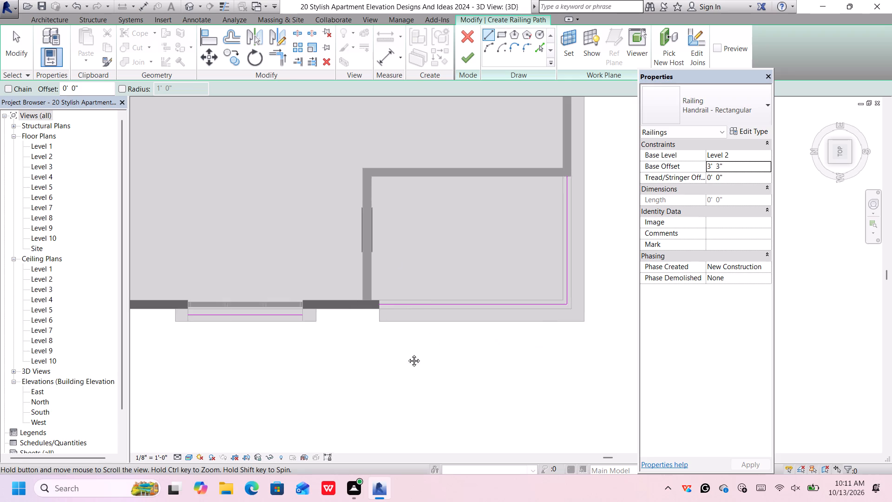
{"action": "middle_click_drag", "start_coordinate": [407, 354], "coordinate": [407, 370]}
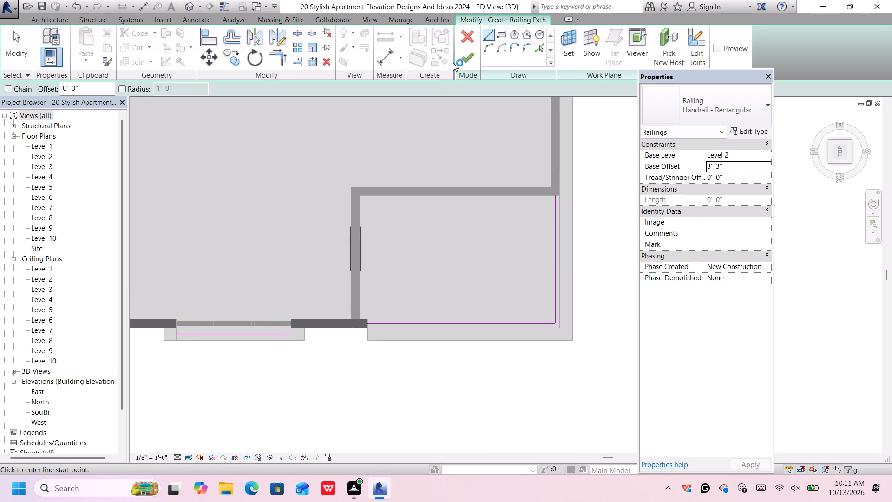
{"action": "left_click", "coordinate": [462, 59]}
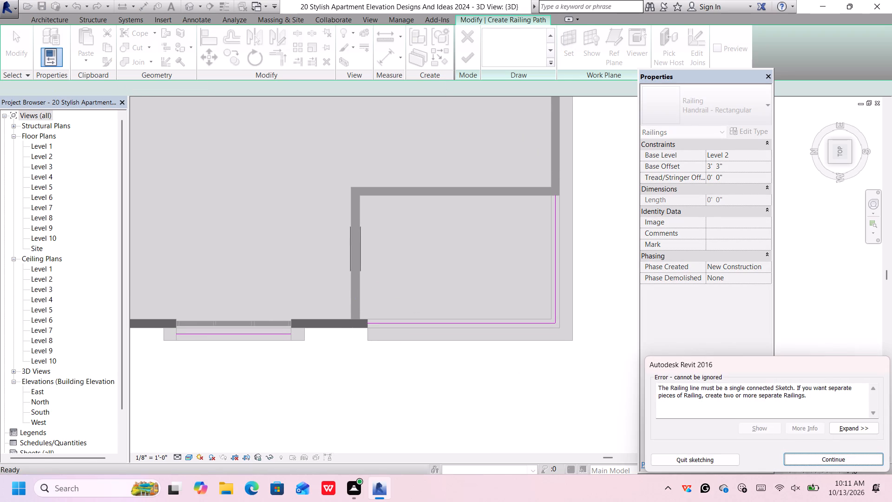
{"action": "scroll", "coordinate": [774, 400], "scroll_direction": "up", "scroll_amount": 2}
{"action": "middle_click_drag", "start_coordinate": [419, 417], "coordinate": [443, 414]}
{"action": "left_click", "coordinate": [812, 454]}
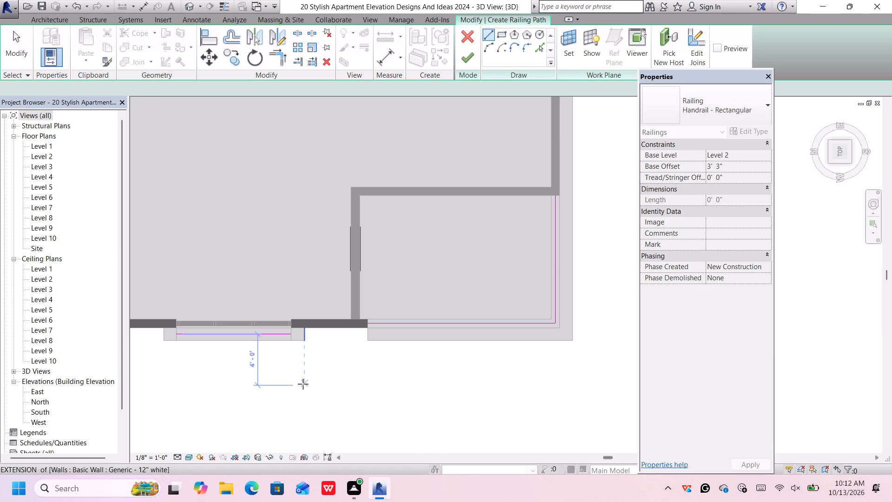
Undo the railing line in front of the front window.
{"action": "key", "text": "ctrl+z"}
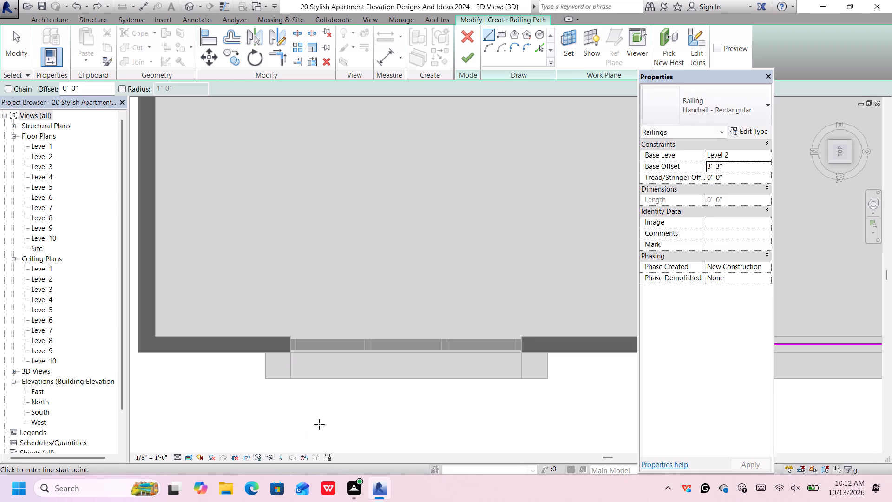
Finish the railing sketch with only the L-shaped balcony path.
{"action": "scroll", "coordinate": [359, 408], "scroll_direction": "down", "scroll_amount": 4}
{"action": "middle_click_drag", "start_coordinate": [437, 427], "coordinate": [303, 389]}
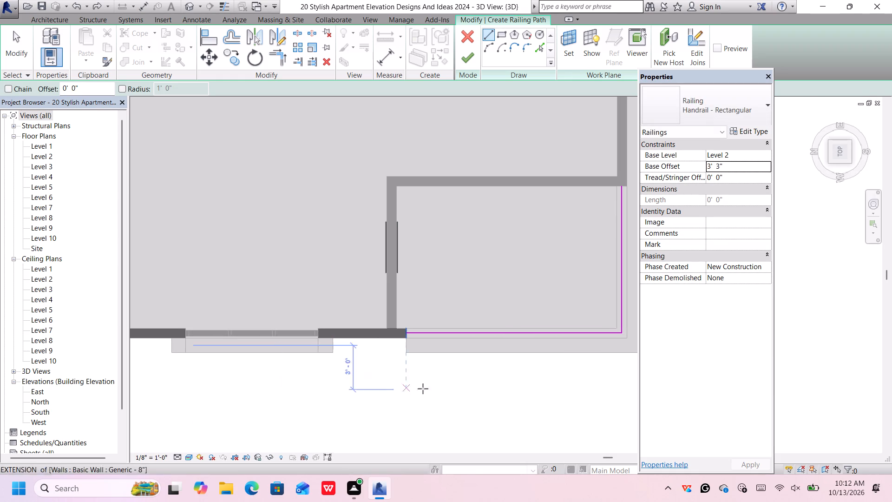
{"action": "middle_click_drag", "start_coordinate": [429, 394], "coordinate": [379, 380]}
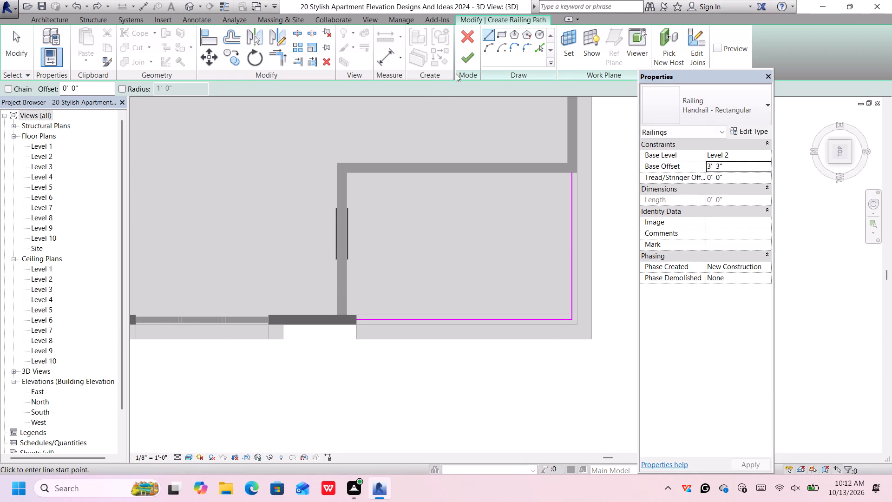
{"action": "left_click", "coordinate": [462, 64]}
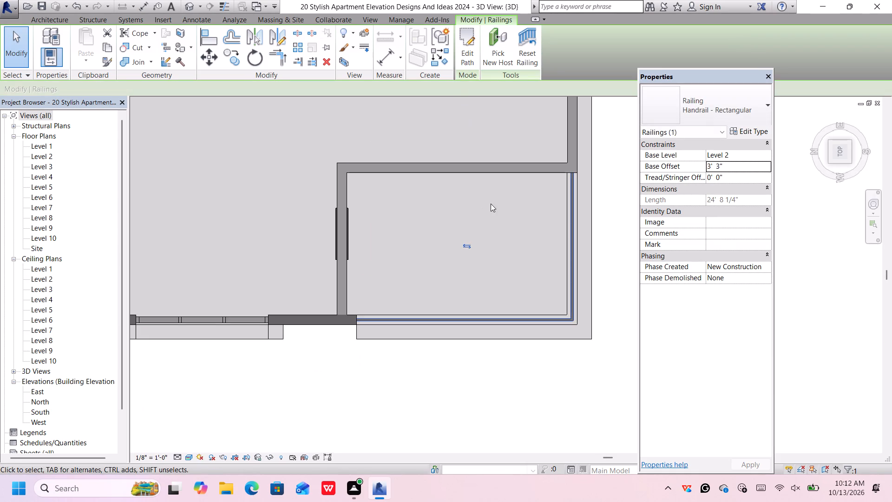
Set the top rail height of the balcony railing's Handrail - Rectangular type to 1.5'.
{"action": "left_click", "coordinate": [831, 161]}
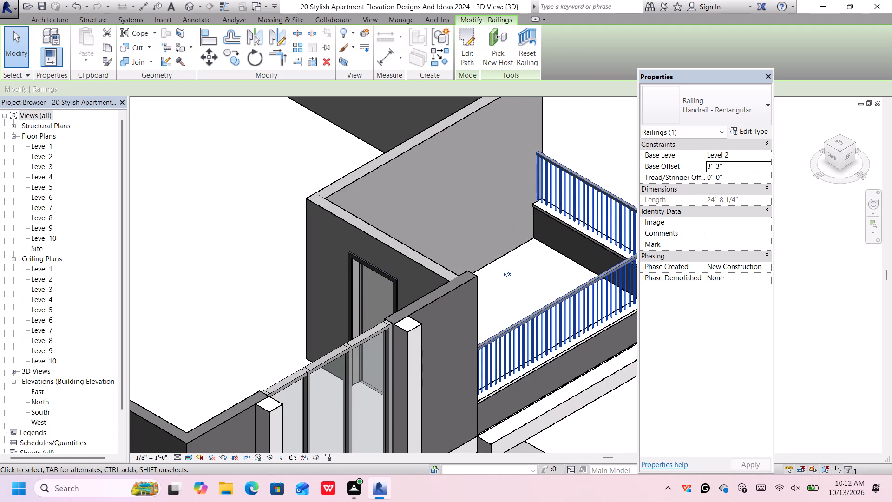
{"action": "scroll", "coordinate": [594, 205], "scroll_direction": "down", "scroll_amount": 1}
{"action": "middle_click_drag", "start_coordinate": [578, 202], "coordinate": [531, 188]}
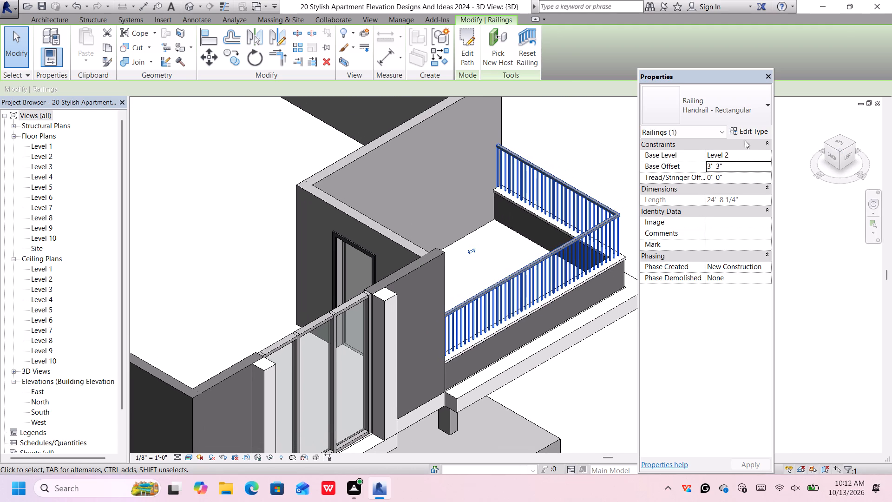
{"action": "left_click", "coordinate": [754, 131]}
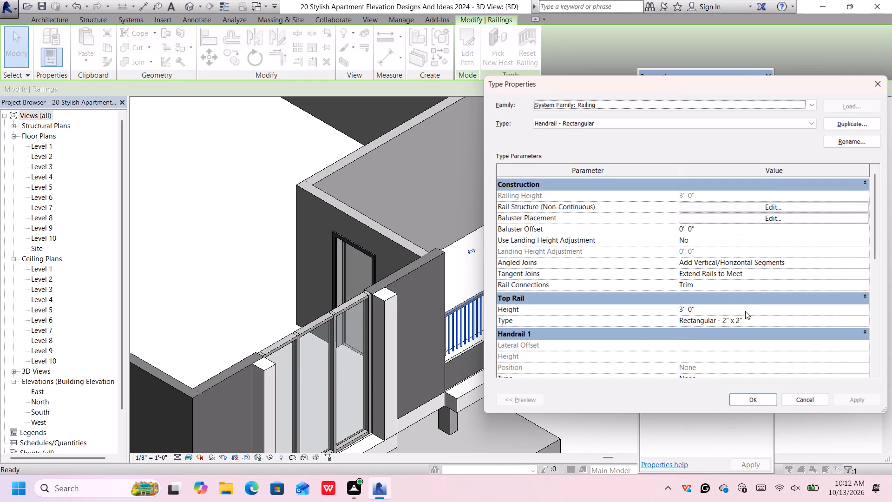
{"action": "scroll", "coordinate": [434, 218], "scroll_direction": "down", "scroll_amount": 1}
{"action": "middle_click_drag", "start_coordinate": [428, 217], "coordinate": [347, 182]}
{"action": "scroll", "coordinate": [407, 218], "scroll_direction": "up", "scroll_amount": 1}
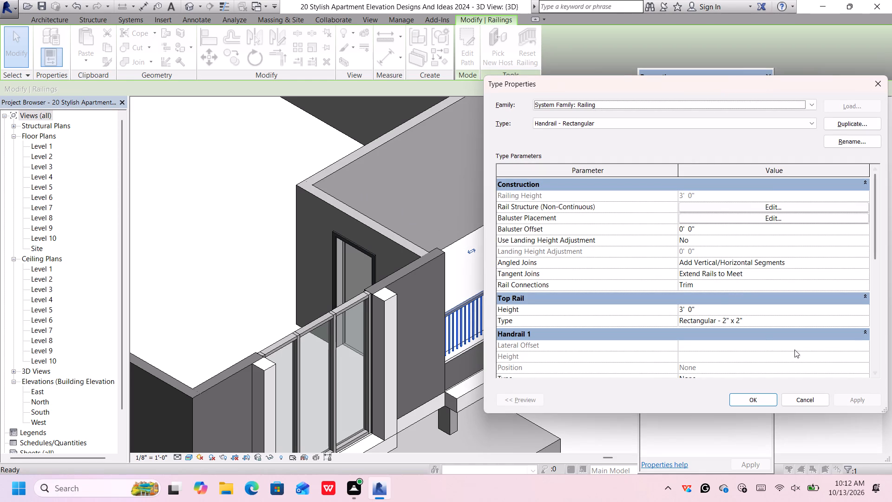
{"action": "left_click", "coordinate": [735, 309]}
{"action": "key", "text": "BackSpace"}
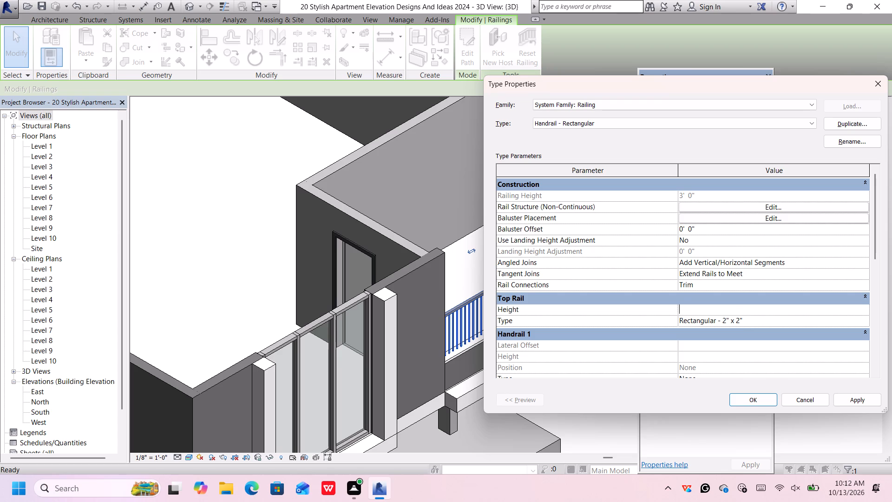
{"action": "key", "text": "1"}
{"action": "key", "text": "period"}
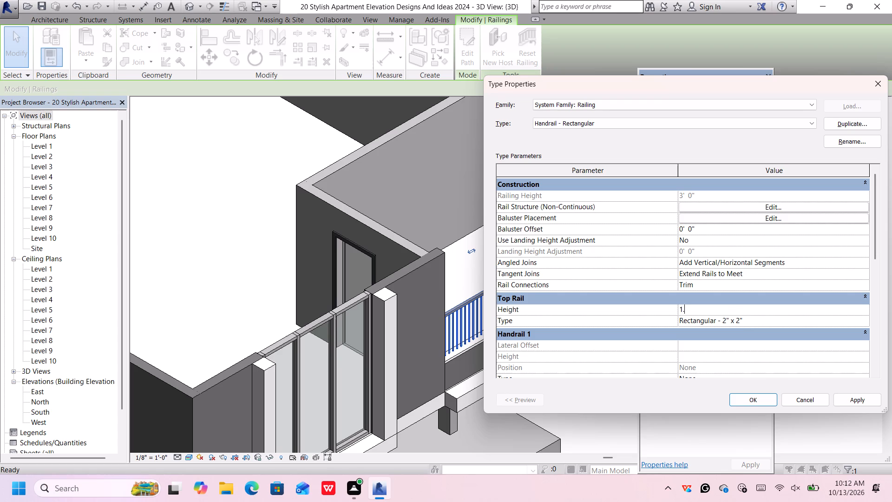
{"action": "type", "text": "5'"}
{"action": "key", "text": "Return"}
{"action": "left_click", "coordinate": [862, 402]}
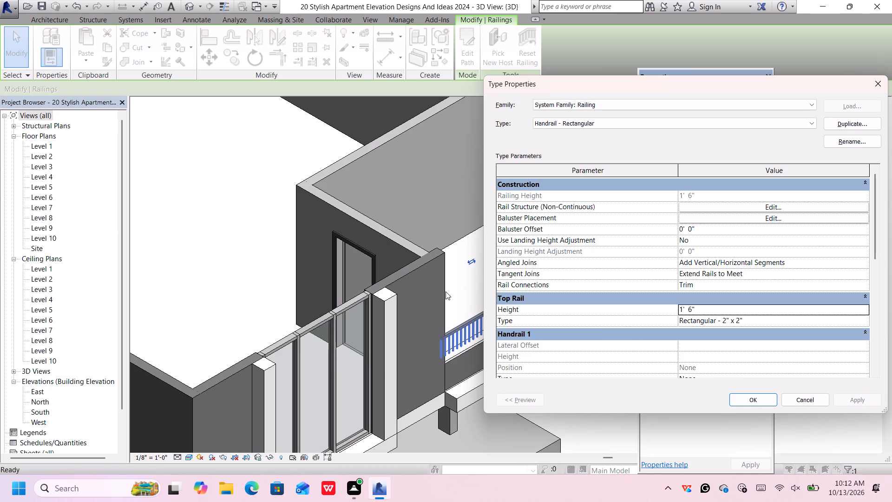
{"action": "scroll", "coordinate": [424, 278], "scroll_direction": "down", "scroll_amount": 2}
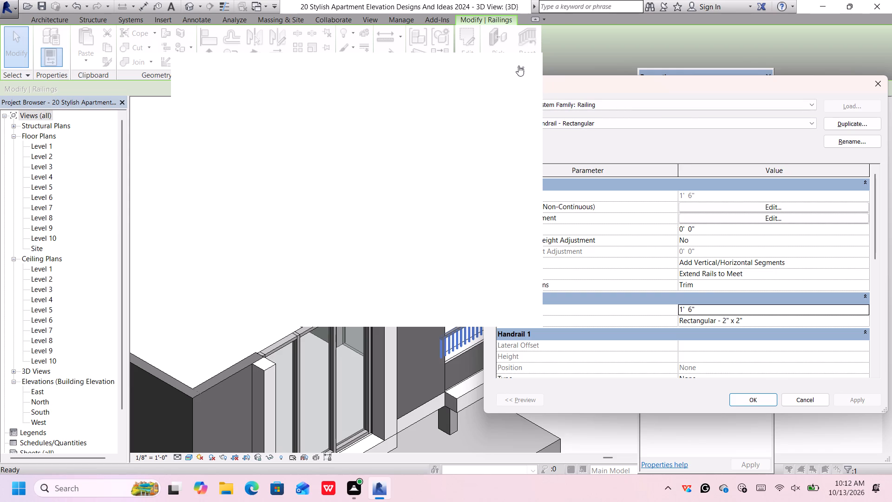
{"action": "left_click", "coordinate": [520, 68]}
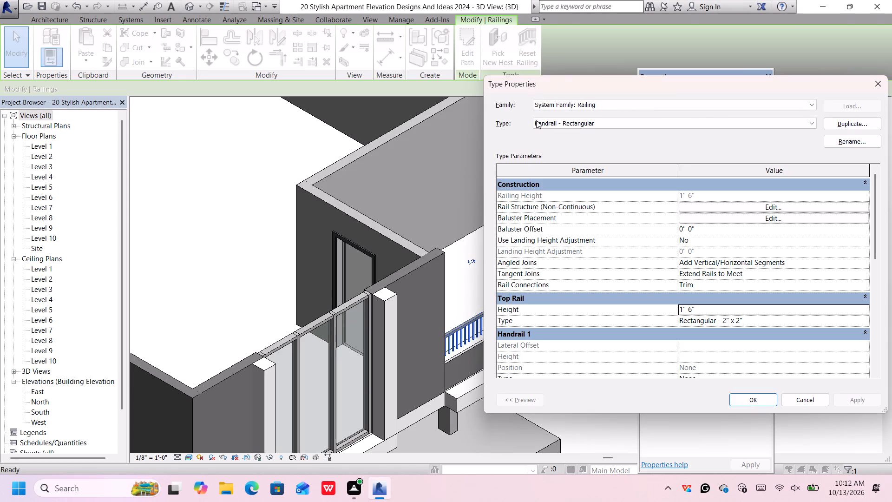
{"action": "left_click", "coordinate": [757, 399]}
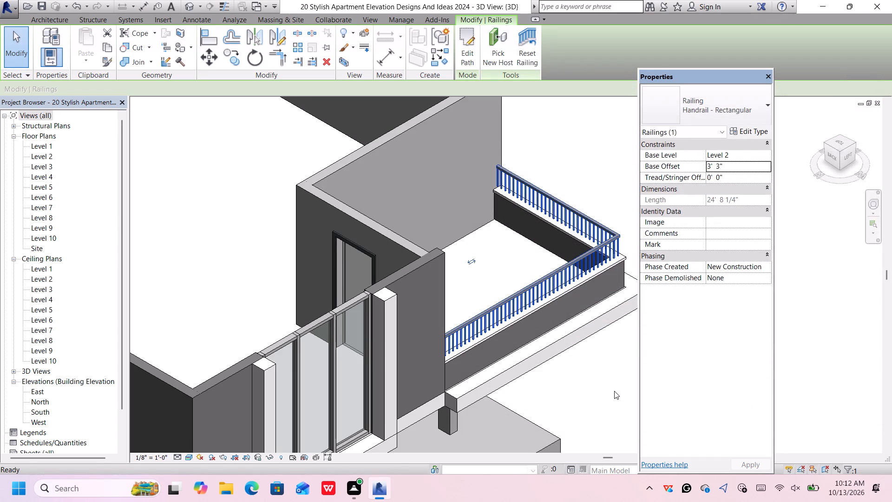
Examine the balcony railing and the front window ledge from the front side of the building.
{"action": "middle_click_drag", "start_coordinate": [614, 391], "coordinate": [584, 313]}
{"action": "scroll", "coordinate": [584, 314], "scroll_direction": "down", "scroll_amount": 1}
{"action": "scroll", "coordinate": [584, 314], "scroll_direction": "up", "scroll_amount": 1}
{"action": "scroll", "coordinate": [584, 314], "scroll_direction": "down", "scroll_amount": 2}
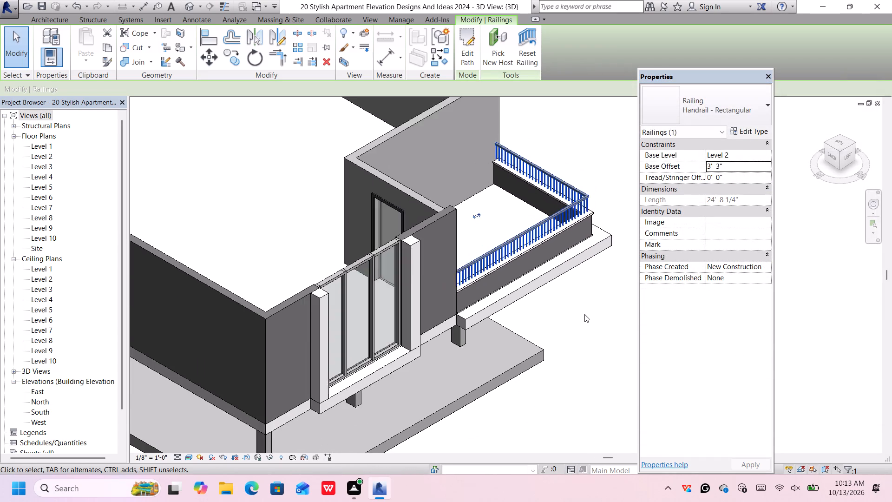
{"action": "scroll", "coordinate": [584, 314], "scroll_direction": "down", "scroll_amount": 2}
{"action": "scroll", "coordinate": [584, 316], "scroll_direction": "up", "scroll_amount": 1}
{"action": "middle_click_drag", "start_coordinate": [584, 317], "coordinate": [557, 295]}
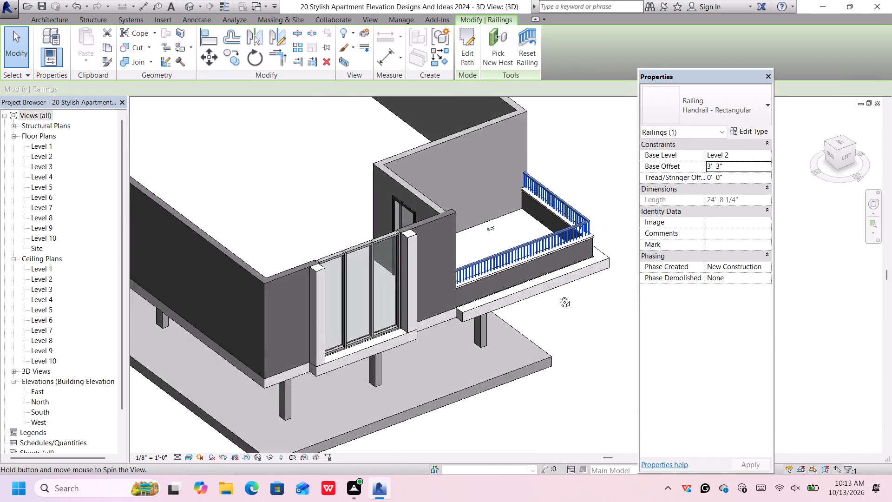
{"action": "middle_click_drag", "start_coordinate": [557, 295], "coordinate": [509, 200]}
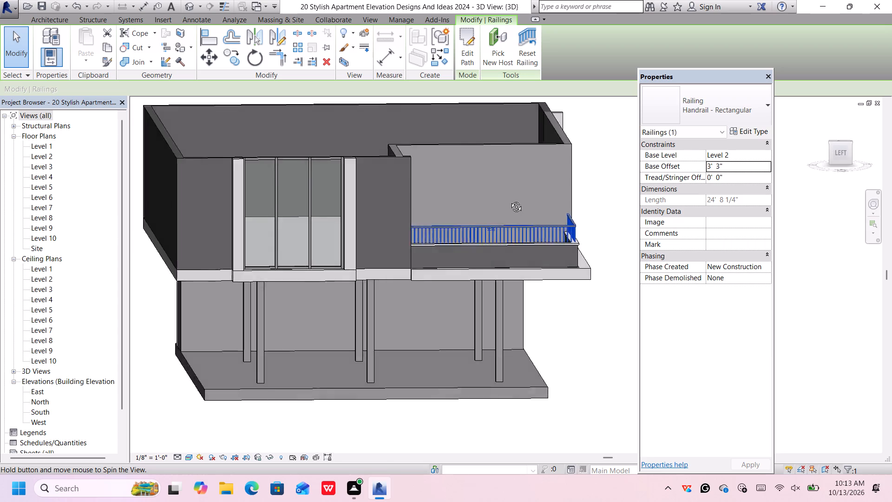
{"action": "middle_click_drag", "start_coordinate": [509, 200], "coordinate": [501, 208]}
{"action": "left_click", "coordinate": [586, 341]}
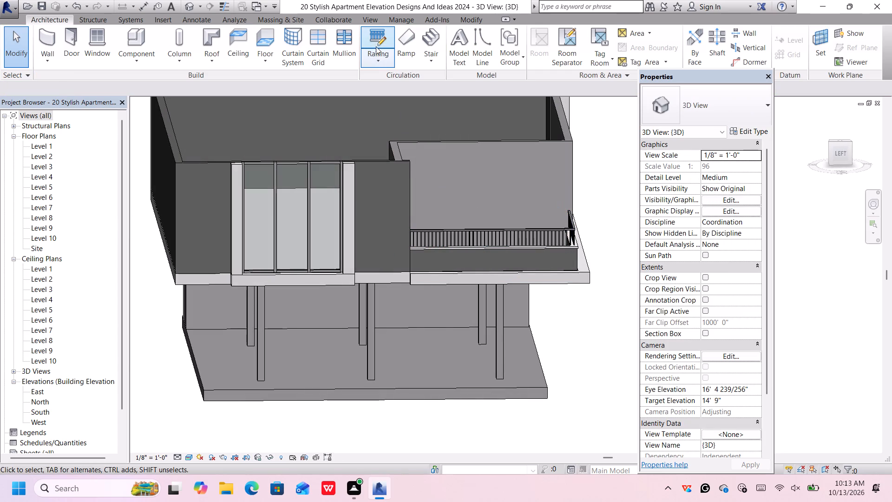
Start a new Handrail - Rectangular railing with base level Level 2 and a base offset of 1'.
{"action": "left_click", "coordinate": [376, 33]}
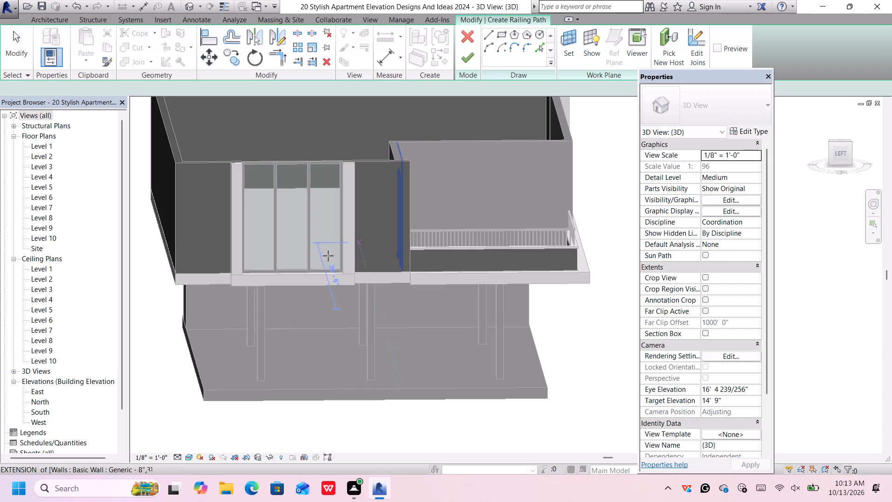
{"action": "left_click", "coordinate": [841, 141]}
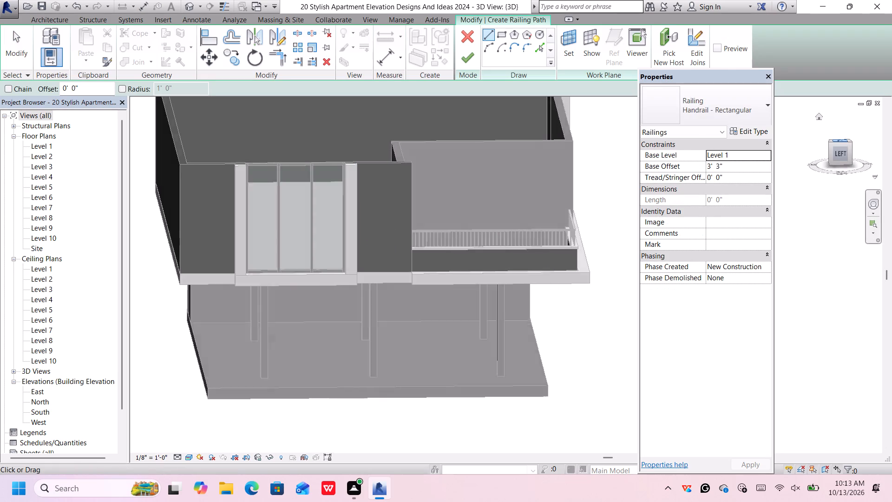
{"action": "middle_click_drag", "start_coordinate": [518, 305], "coordinate": [500, 254]}
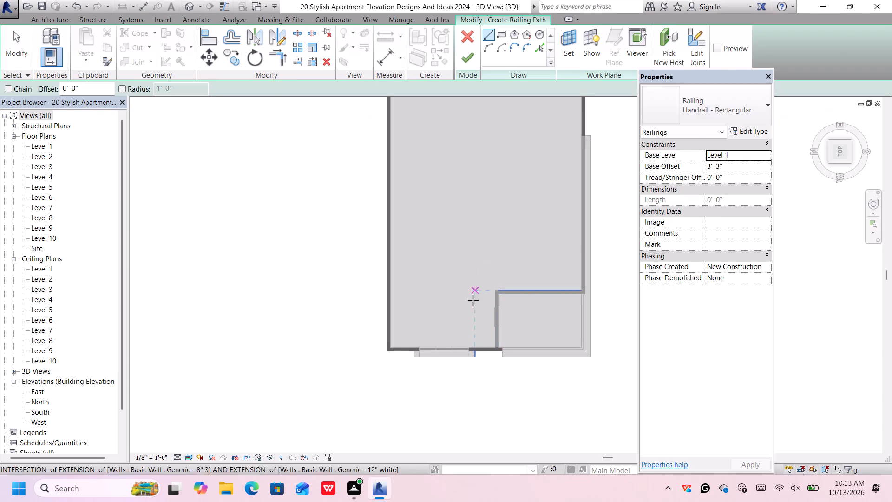
{"action": "scroll", "coordinate": [460, 326], "scroll_direction": "up", "scroll_amount": 7}
{"action": "scroll", "coordinate": [408, 361], "scroll_direction": "up", "scroll_amount": 4}
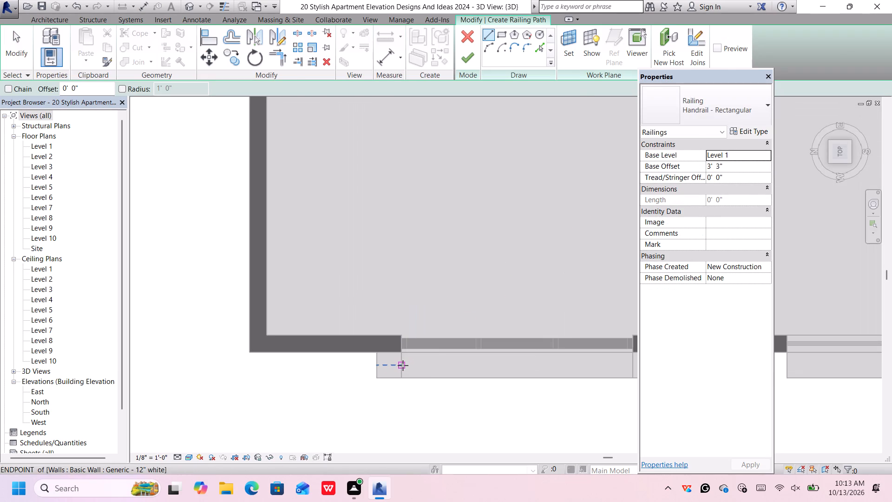
{"action": "left_click", "coordinate": [760, 156]}
{"action": "left_click", "coordinate": [764, 154]}
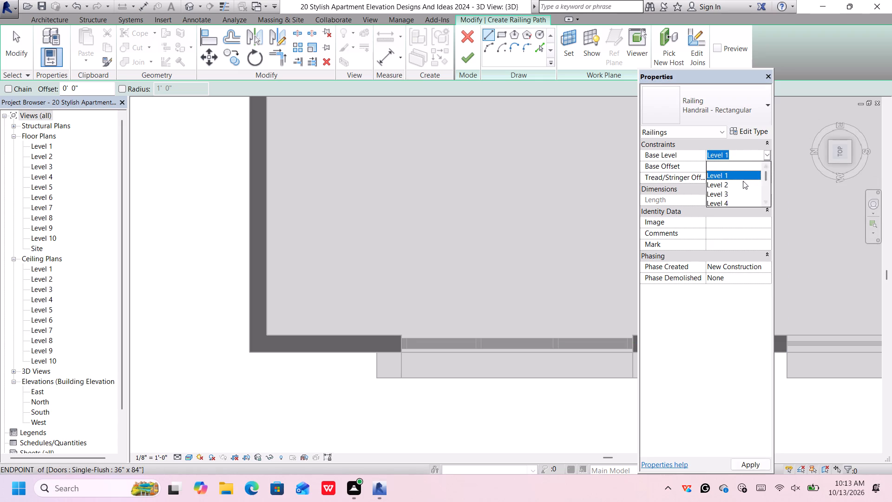
{"action": "left_click", "coordinate": [742, 185]}
{"action": "left_click", "coordinate": [741, 166]}
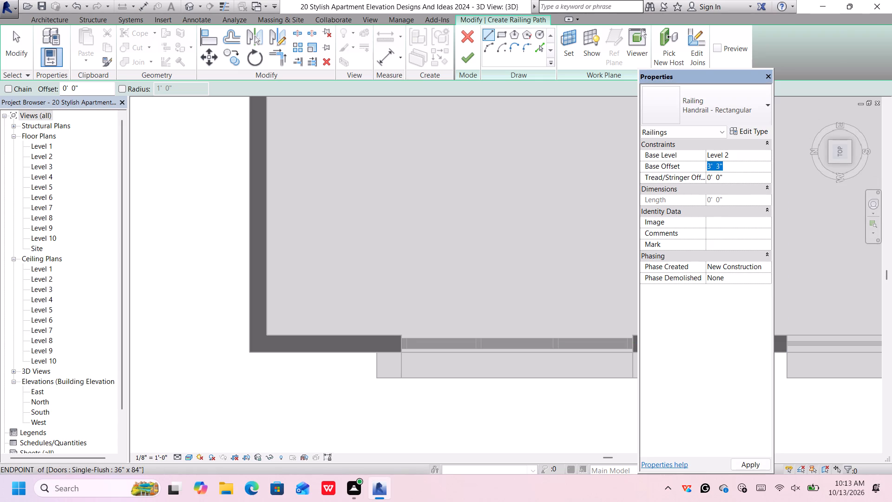
{"action": "key", "text": "BackSpace"}
{"action": "type", "text": "1'"}
{"action": "key", "text": "Return"}
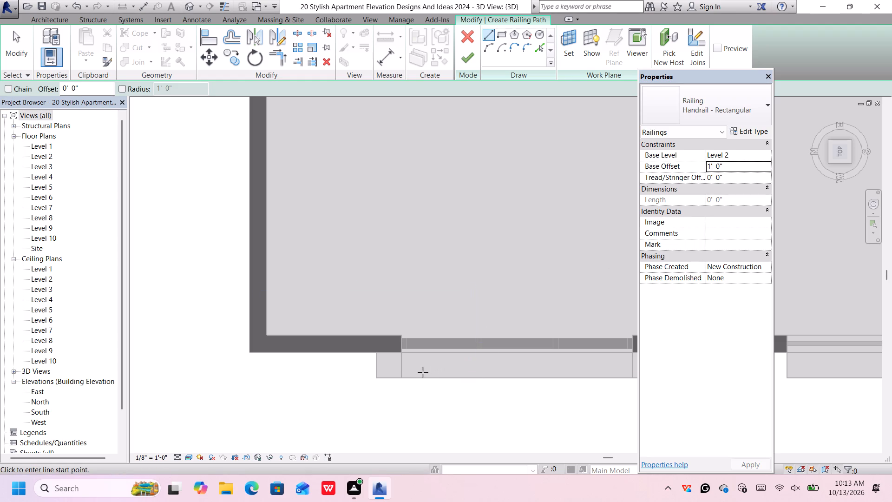
Sketch a straight 9' 0" railing path along the middle of the ledge in front of the front window and finish it.
{"action": "left_click", "coordinate": [400, 365]}
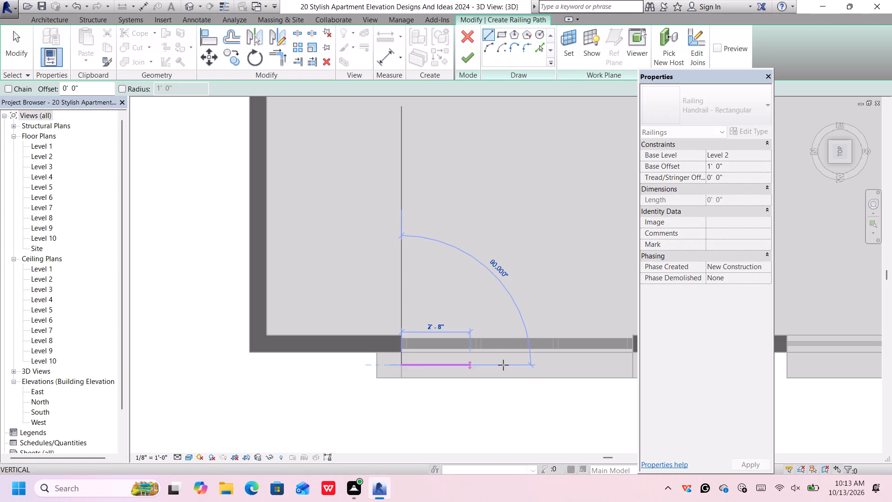
{"action": "left_click", "coordinate": [632, 364]}
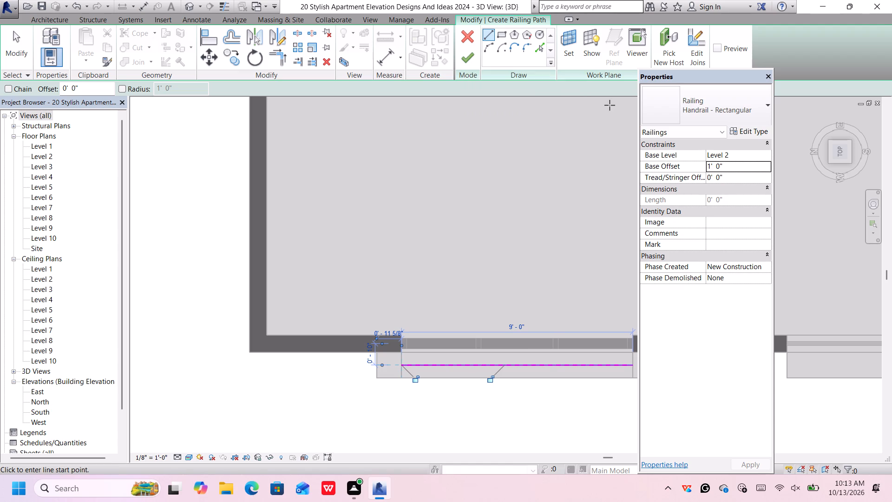
{"action": "left_click", "coordinate": [752, 128]}
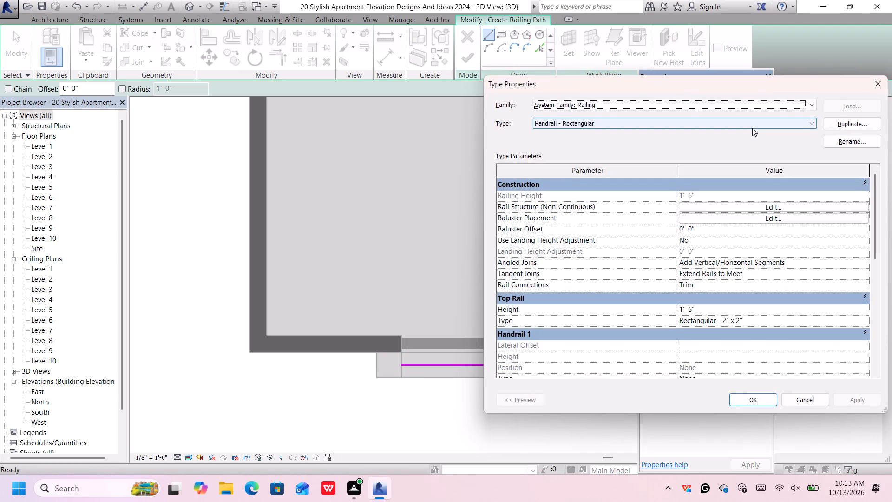
{"action": "left_click", "coordinate": [749, 403]}
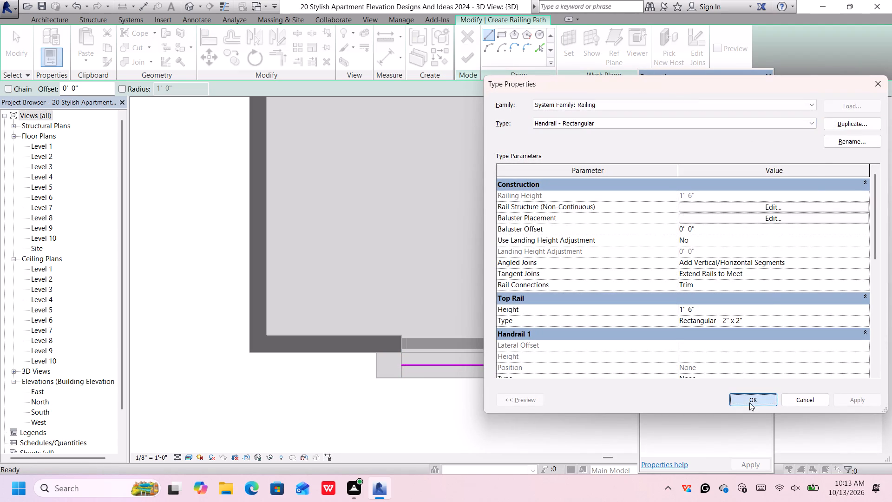
{"action": "left_click", "coordinate": [467, 56]}
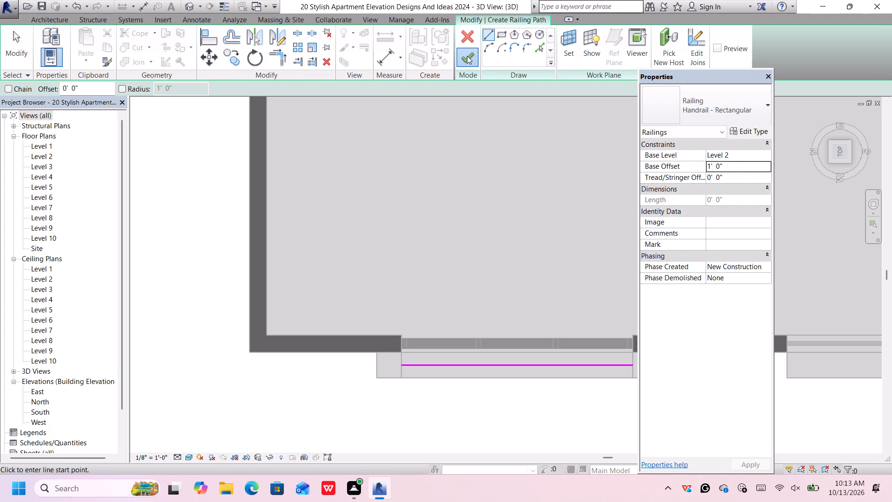
Duplicate the type of the new front window ledge railing, keeping the suggested name Handrail - Rectangular 2.
{"action": "scroll", "coordinate": [590, 183], "scroll_direction": "down", "scroll_amount": 3}
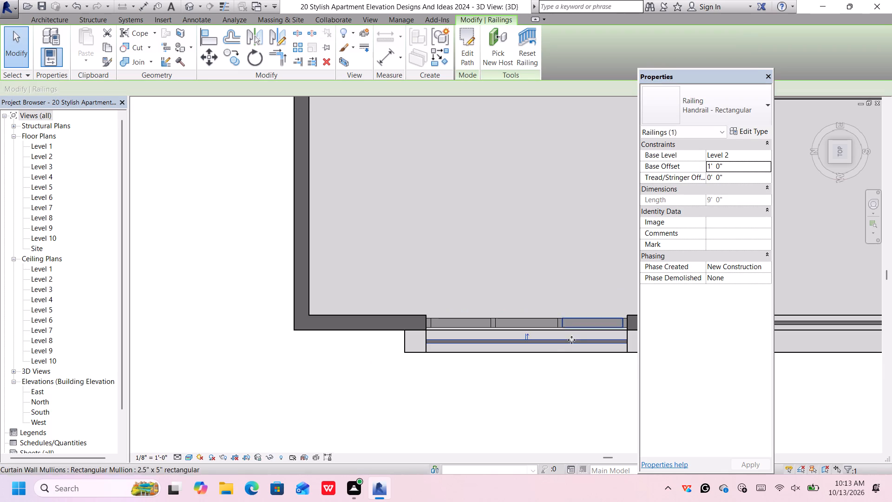
{"action": "middle_click_drag", "start_coordinate": [547, 377], "coordinate": [370, 272]}
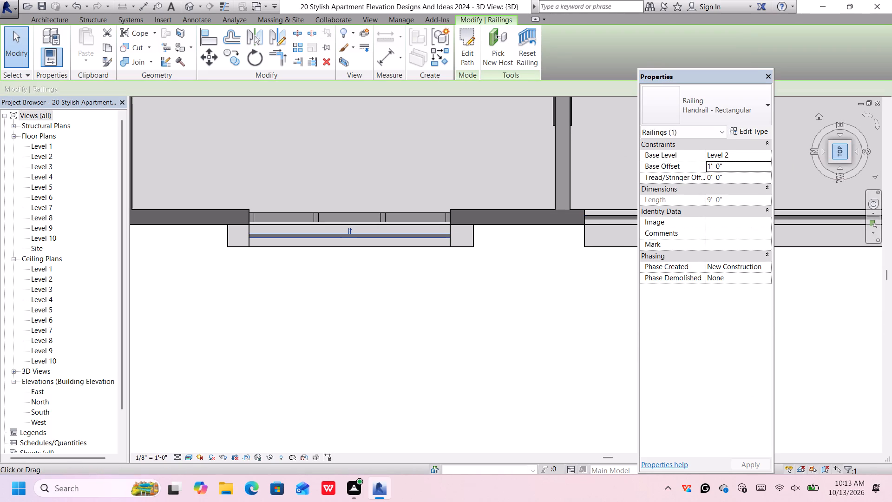
{"action": "left_click", "coordinate": [831, 161]}
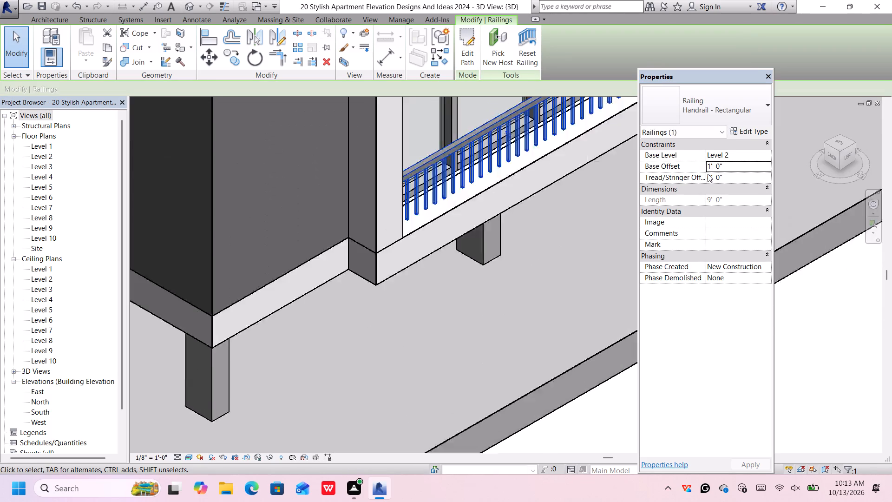
{"action": "scroll", "coordinate": [607, 169], "scroll_direction": "down", "scroll_amount": 4}
{"action": "middle_click_drag", "start_coordinate": [593, 165], "coordinate": [531, 148]}
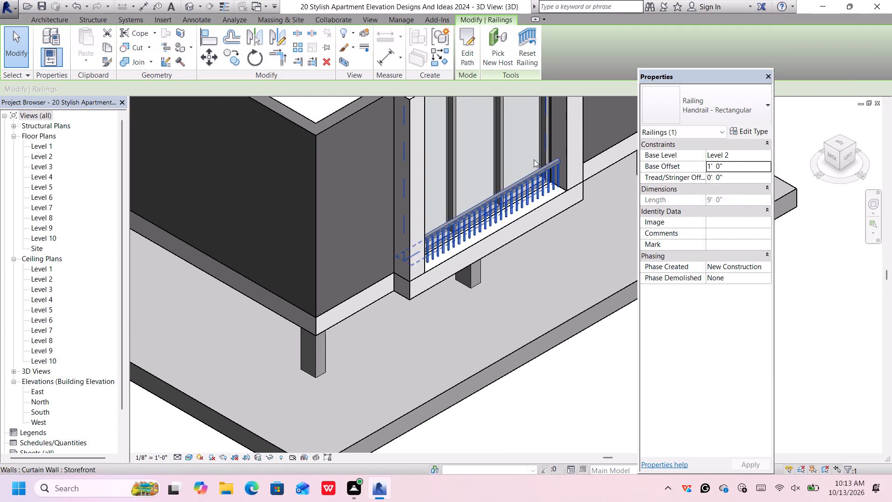
{"action": "left_click", "coordinate": [528, 183]}
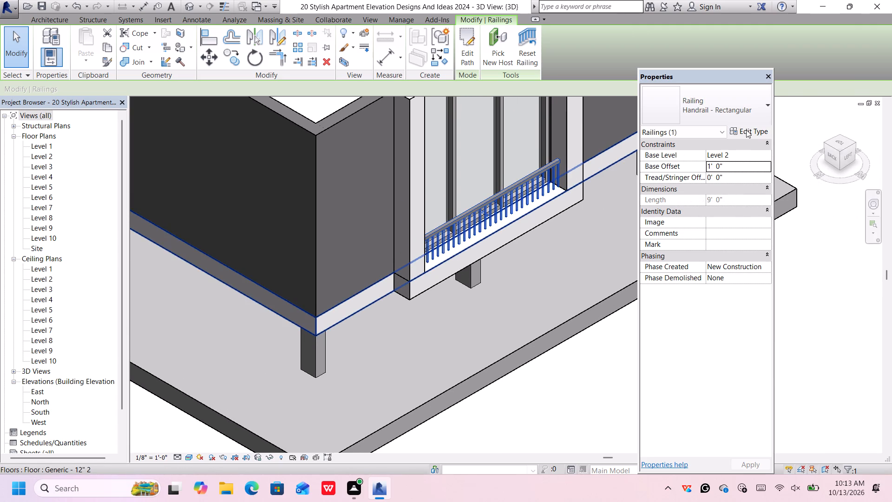
{"action": "left_click", "coordinate": [746, 129]}
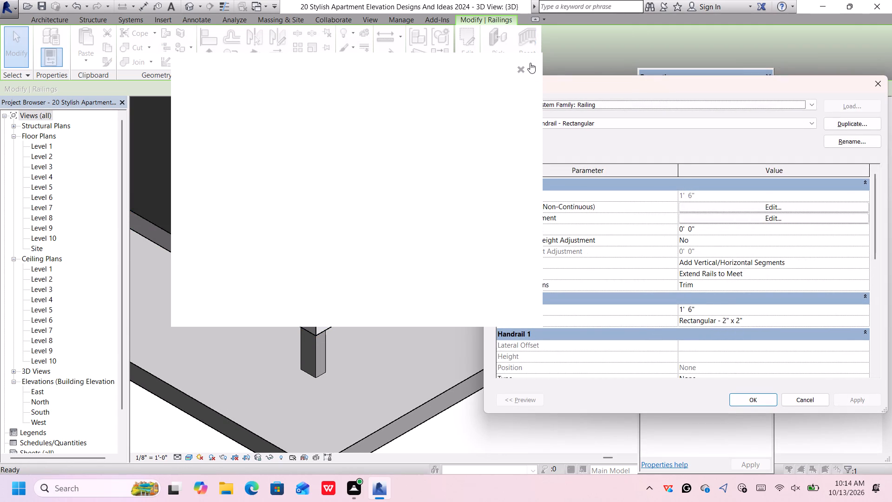
{"action": "left_click", "coordinate": [521, 69]}
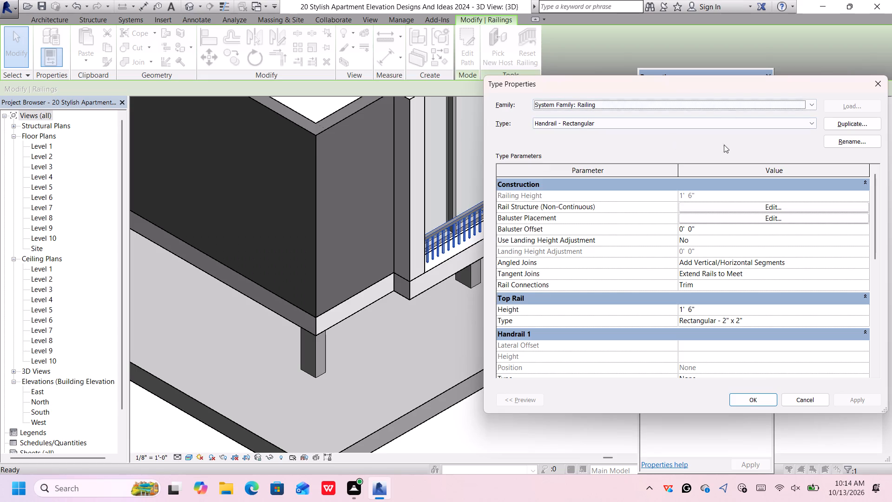
{"action": "left_click", "coordinate": [870, 124]}
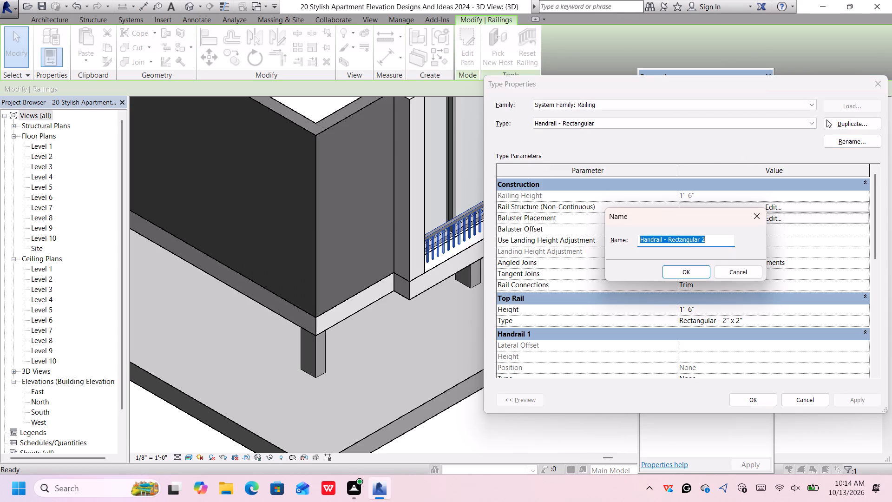
{"action": "left_click", "coordinate": [676, 270]}
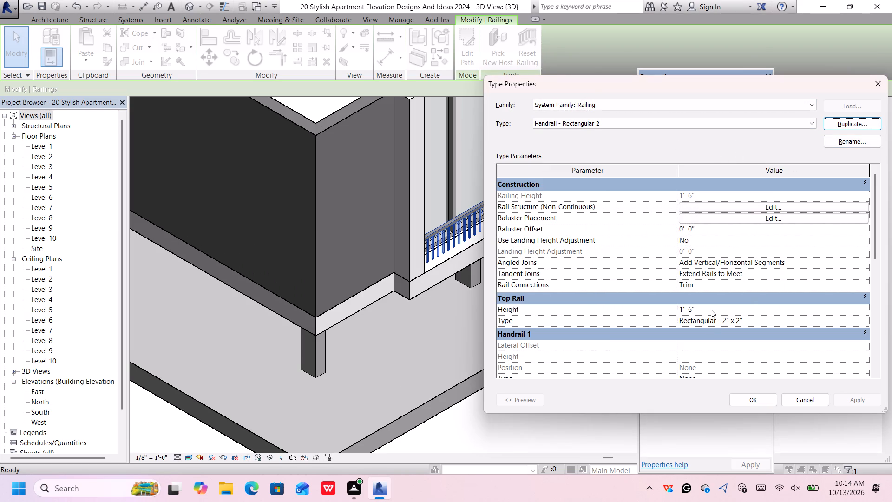
Set the top rail height of the window railing's new type to 3' and apply it.
{"action": "left_click", "coordinate": [711, 310]}
{"action": "key", "text": "BackSpace"}
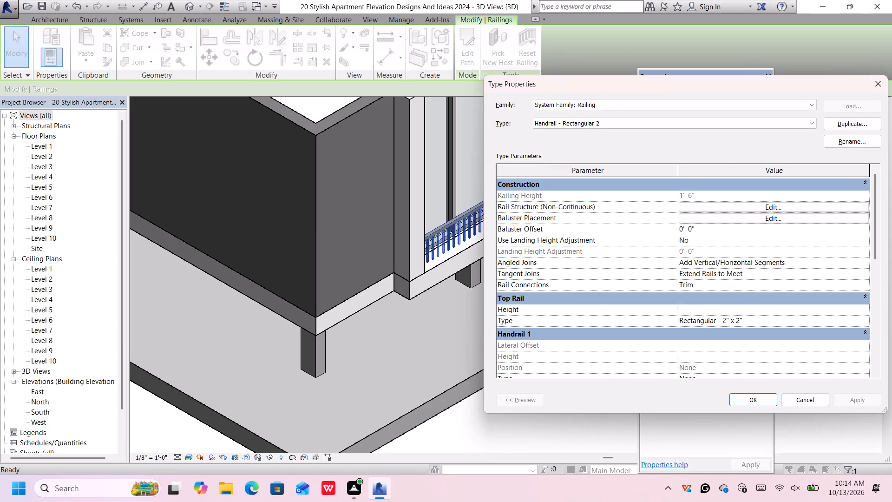
{"action": "key", "text": "Page_Down"}
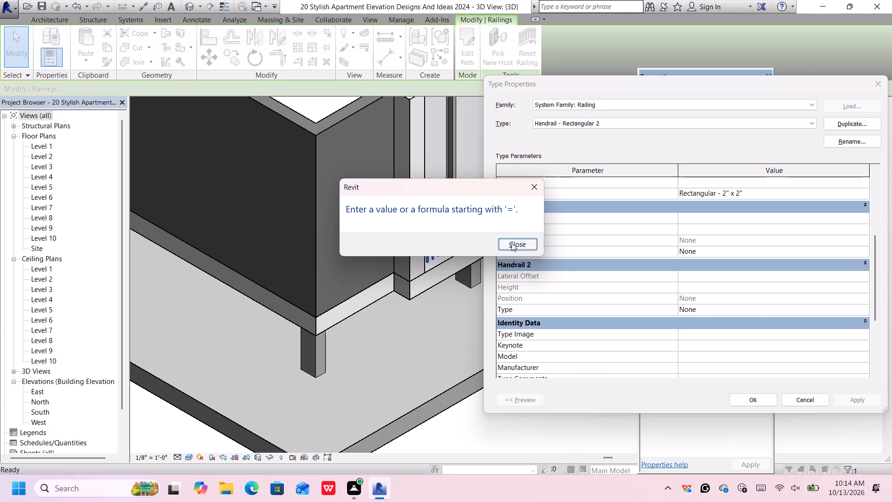
{"action": "left_click", "coordinate": [512, 243]}
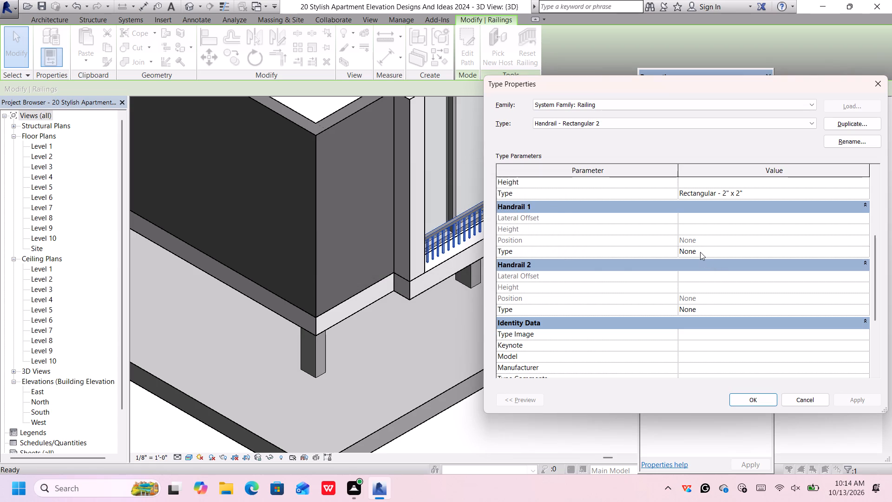
{"action": "type", "text": "3'"}
{"action": "key", "text": "Return"}
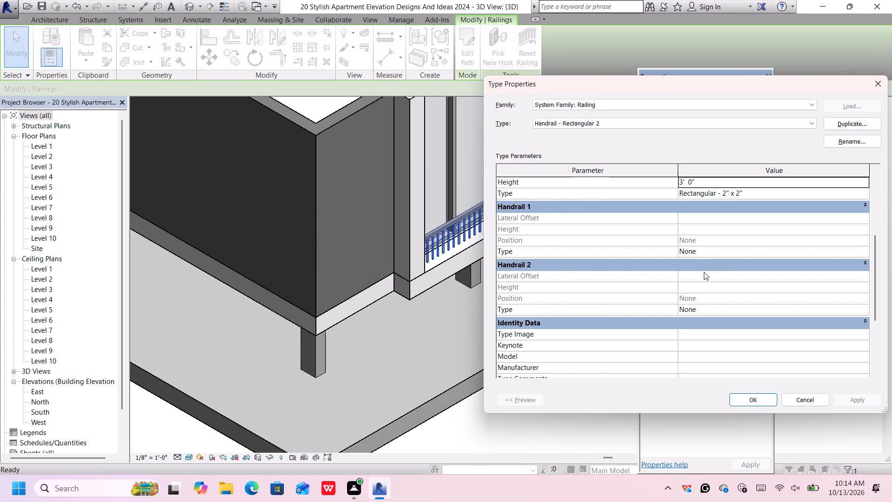
{"action": "left_click", "coordinate": [741, 399]}
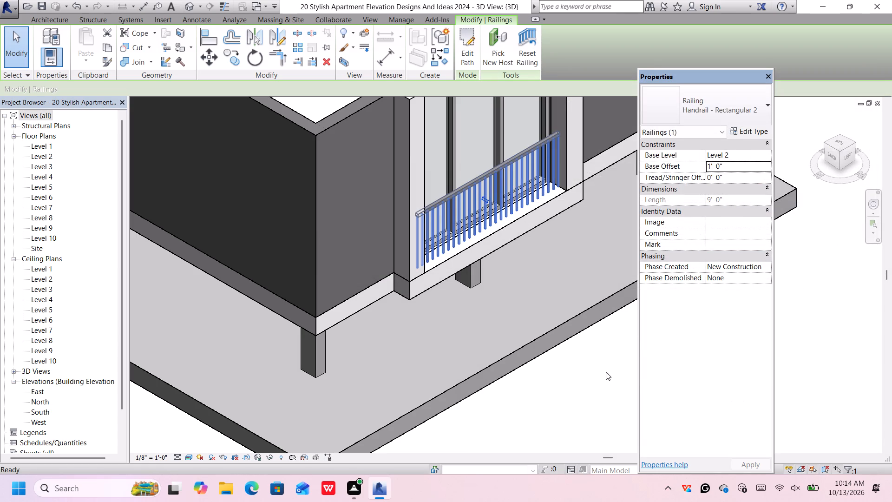
{"action": "middle_click_drag", "start_coordinate": [598, 372], "coordinate": [474, 381]}
{"action": "scroll", "coordinate": [520, 335], "scroll_direction": "down", "scroll_amount": 3}
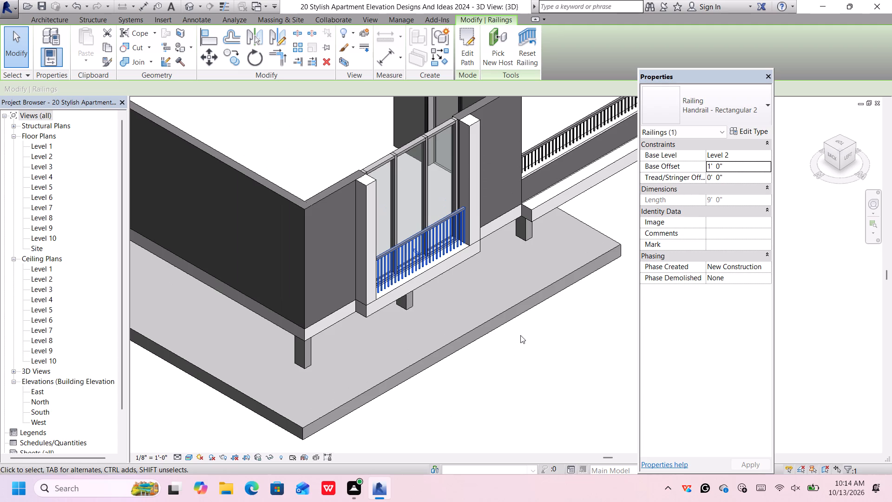
{"action": "middle_click_drag", "start_coordinate": [523, 335], "coordinate": [493, 357]}
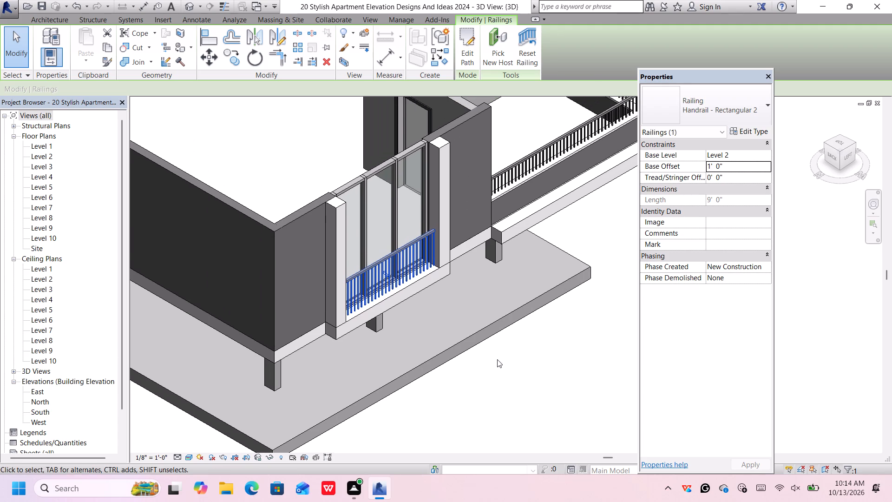
{"action": "left_click", "coordinate": [498, 372]}
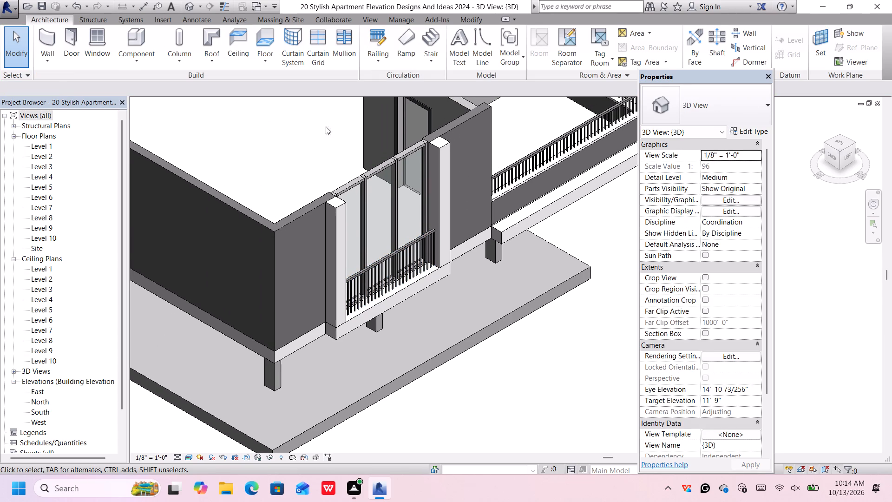
Change the material of the front window's 2.5" x 5" rectangular mullion type to Iron, Ductile from the metal materials.
{"action": "scroll", "coordinate": [358, 187], "scroll_direction": "up", "scroll_amount": 4}
{"action": "scroll", "coordinate": [381, 157], "scroll_direction": "up", "scroll_amount": 8}
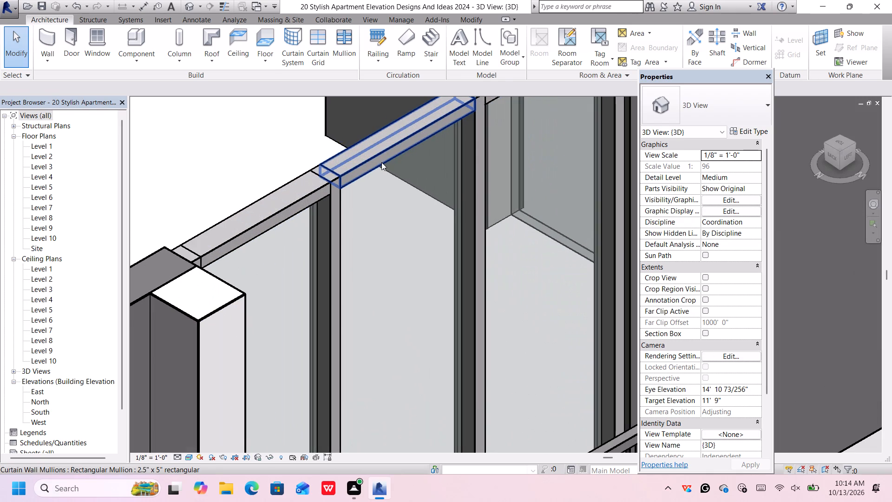
{"action": "left_click", "coordinate": [381, 162]}
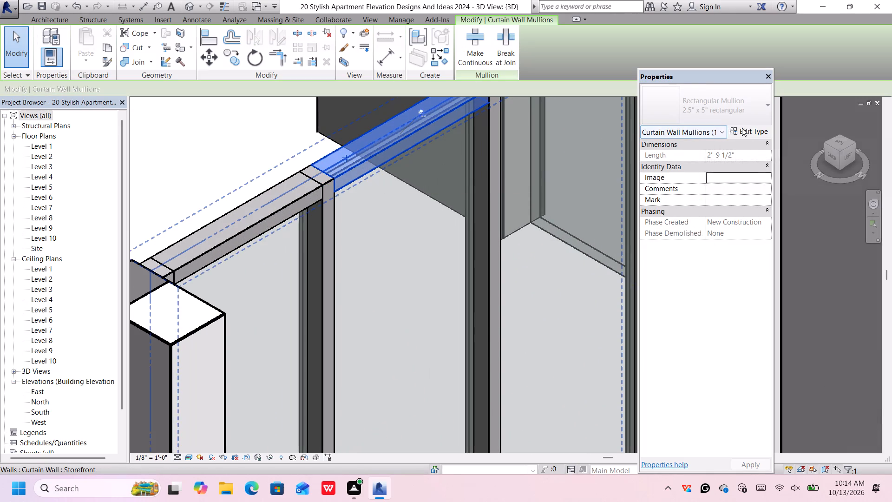
{"action": "left_click", "coordinate": [742, 128]}
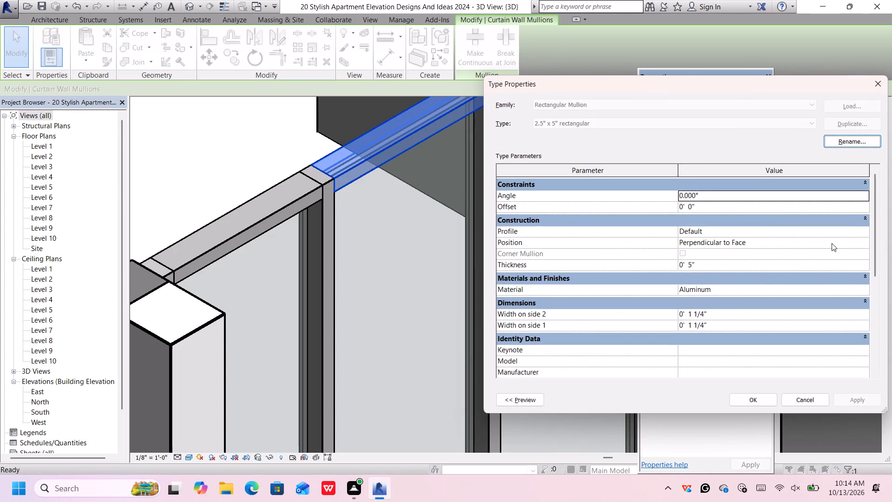
{"action": "left_click", "coordinate": [866, 291]}
{"action": "left_click", "coordinate": [866, 289]}
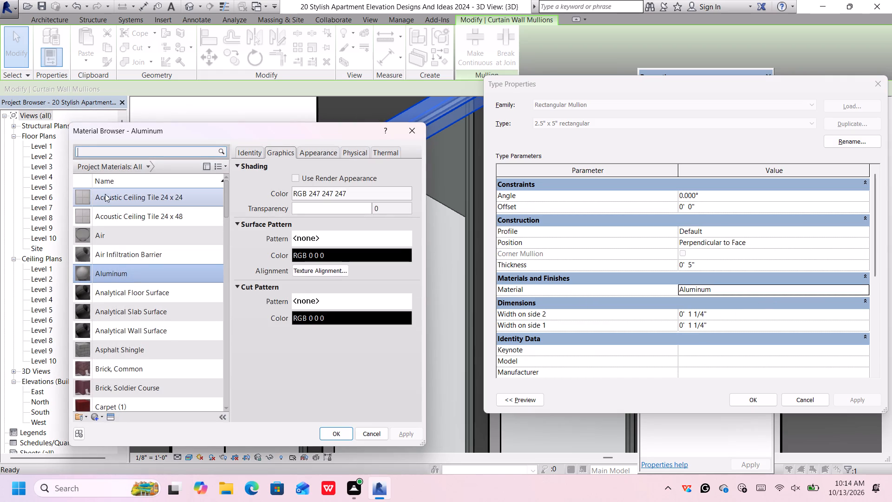
{"action": "left_click", "coordinate": [125, 165]}
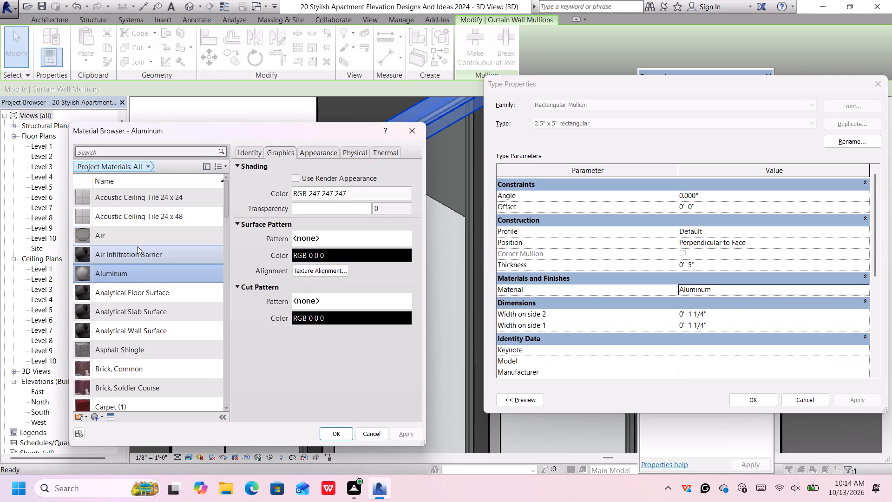
{"action": "left_click", "coordinate": [145, 164]}
{"action": "left_click", "coordinate": [126, 265]}
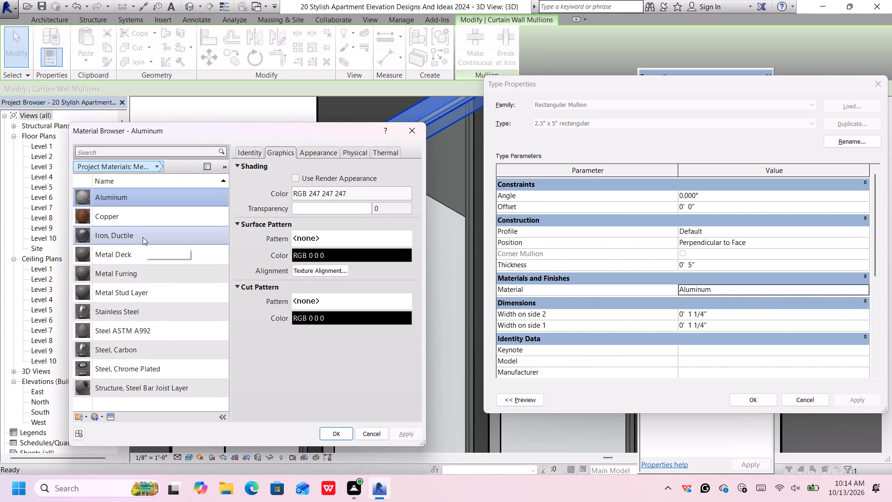
{"action": "left_click", "coordinate": [143, 237]}
{"action": "left_click", "coordinate": [340, 432]}
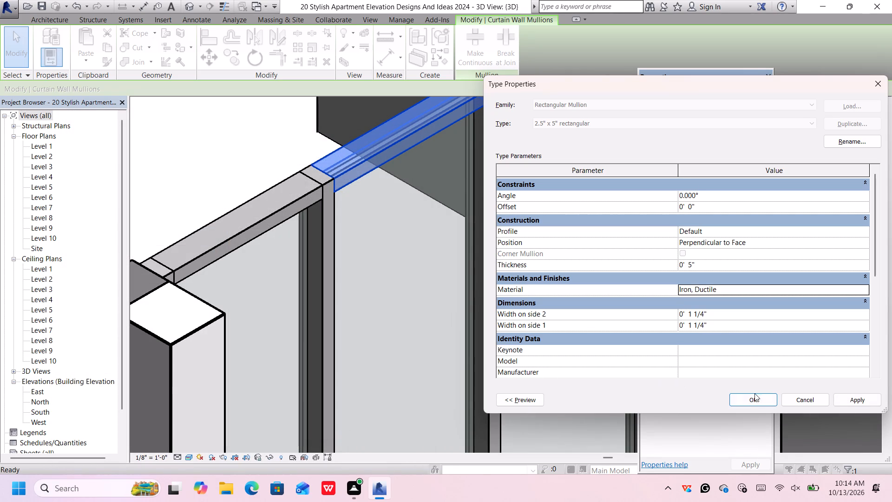
{"action": "left_click", "coordinate": [850, 403]}
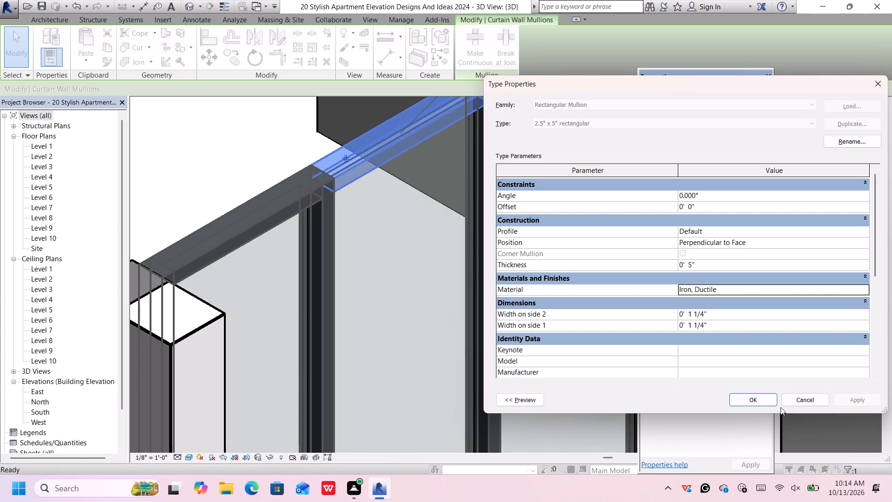
{"action": "left_click", "coordinate": [759, 397]}
Examine the front window, its railing and the Level 2 balcony on the overall building model.
{"action": "scroll", "coordinate": [602, 350], "scroll_direction": "down", "scroll_amount": 9}
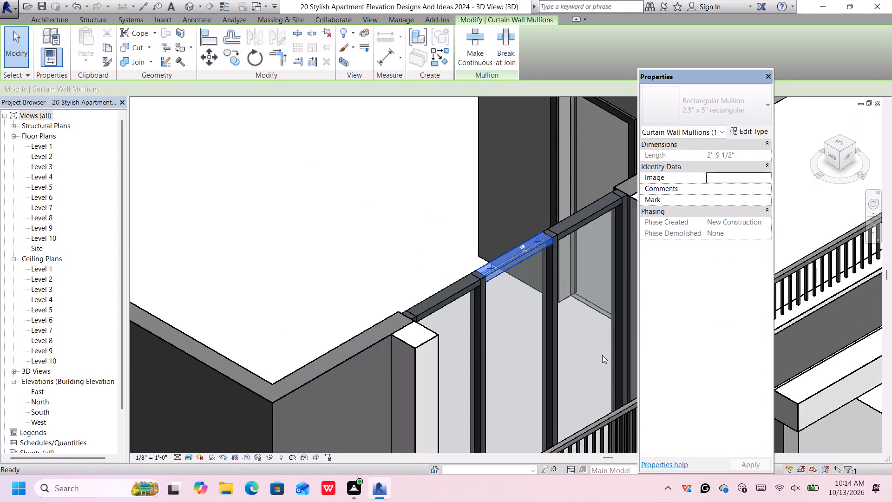
{"action": "scroll", "coordinate": [602, 355], "scroll_direction": "down", "scroll_amount": 2}
{"action": "middle_click_drag", "start_coordinate": [582, 376], "coordinate": [495, 238]}
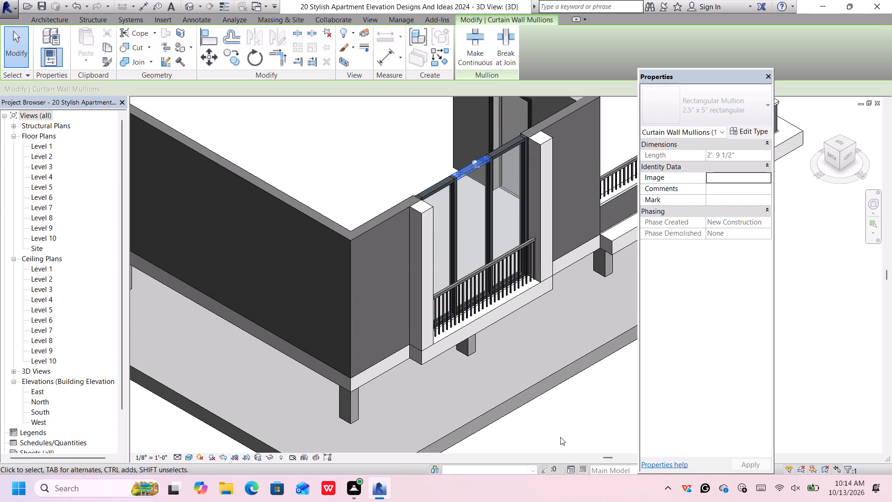
{"action": "scroll", "coordinate": [560, 436], "scroll_direction": "down", "scroll_amount": 3}
{"action": "middle_click_drag", "start_coordinate": [565, 429], "coordinate": [509, 376]}
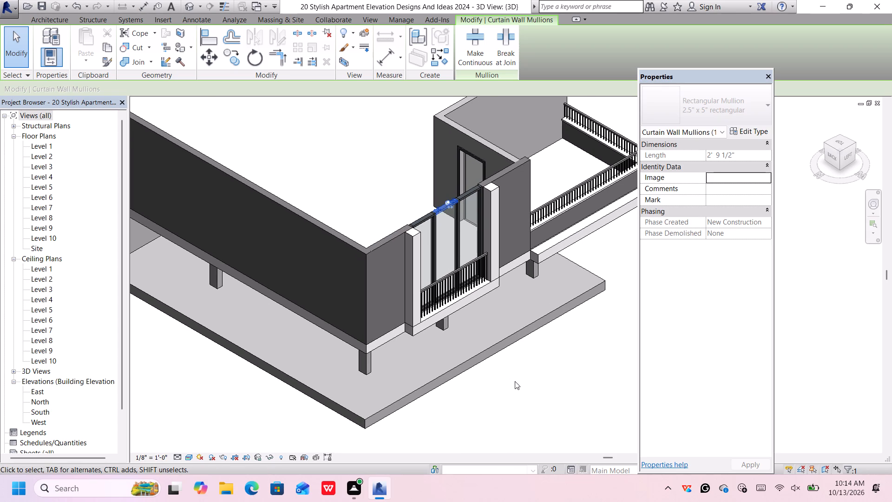
{"action": "left_click", "coordinate": [571, 362]}
{"action": "scroll", "coordinate": [578, 343], "scroll_direction": "down", "scroll_amount": 2}
{"action": "middle_click_drag", "start_coordinate": [577, 343], "coordinate": [571, 344]}
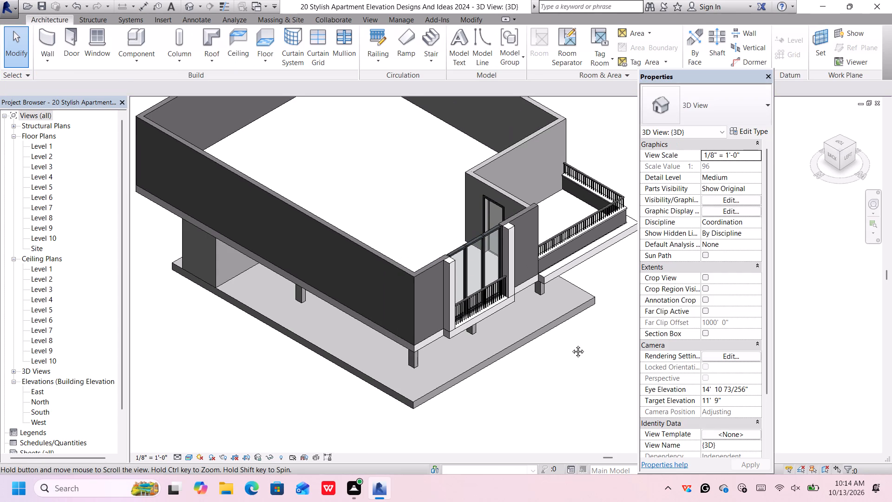
{"action": "middle_click_drag", "start_coordinate": [571, 344], "coordinate": [545, 434]}
{"action": "scroll", "coordinate": [518, 270], "scroll_direction": "down", "scroll_amount": 5}
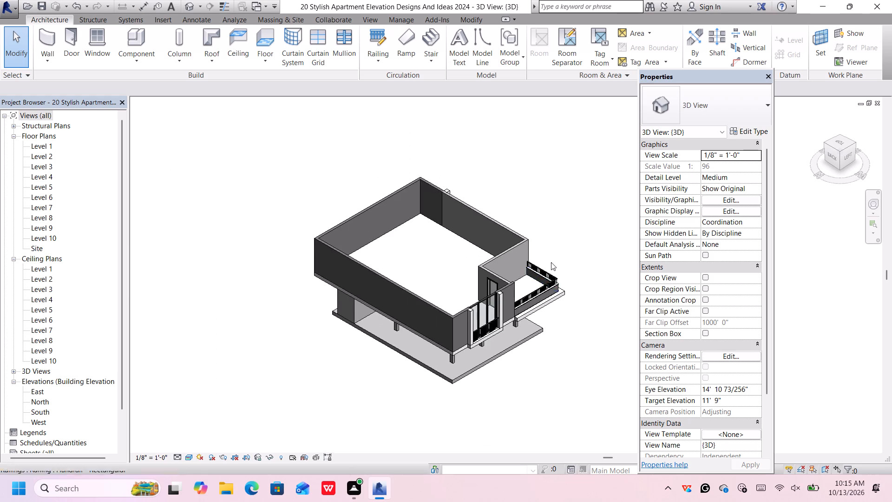
{"action": "scroll", "coordinate": [571, 250], "scroll_direction": "up", "scroll_amount": 2}
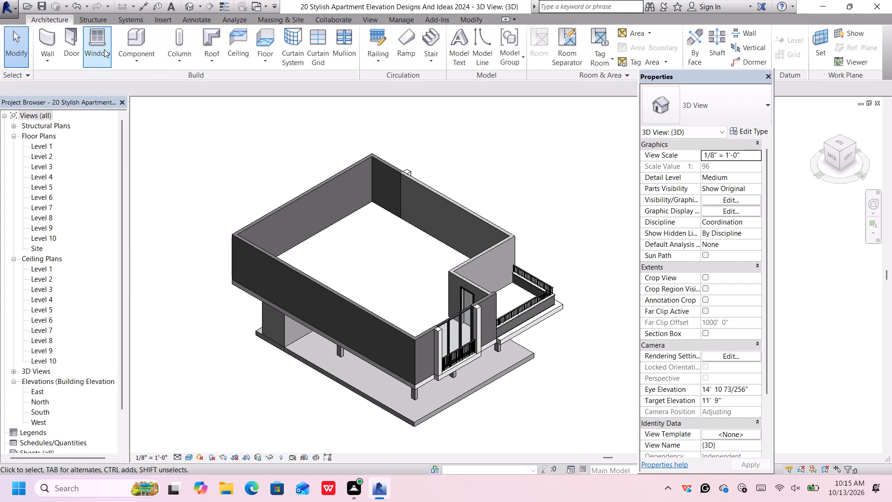
Draw a Level 2 Generic - 12" white wall front to back, about 20'-10" from the balcony's side wall, and join it to the balcony corner with another.
{"action": "left_click", "coordinate": [843, 141]}
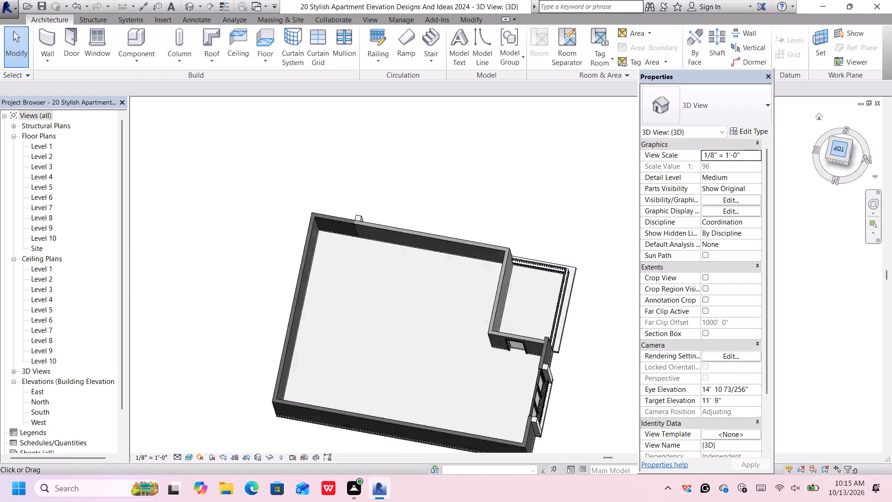
{"action": "middle_click_drag", "start_coordinate": [530, 237], "coordinate": [450, 185]}
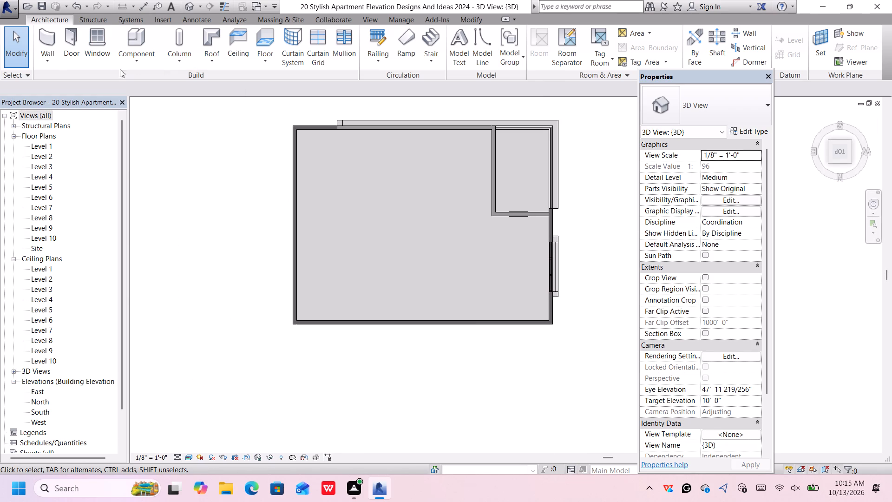
{"action": "left_click", "coordinate": [40, 36]}
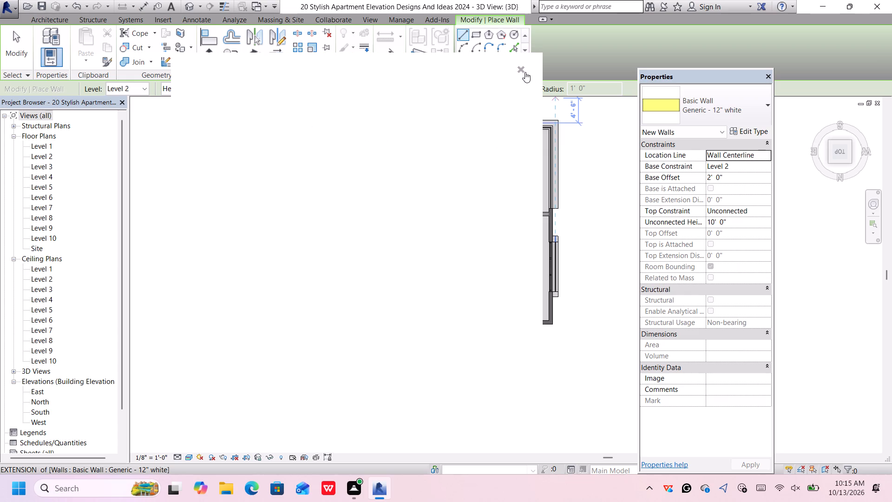
{"action": "left_click", "coordinate": [518, 69]}
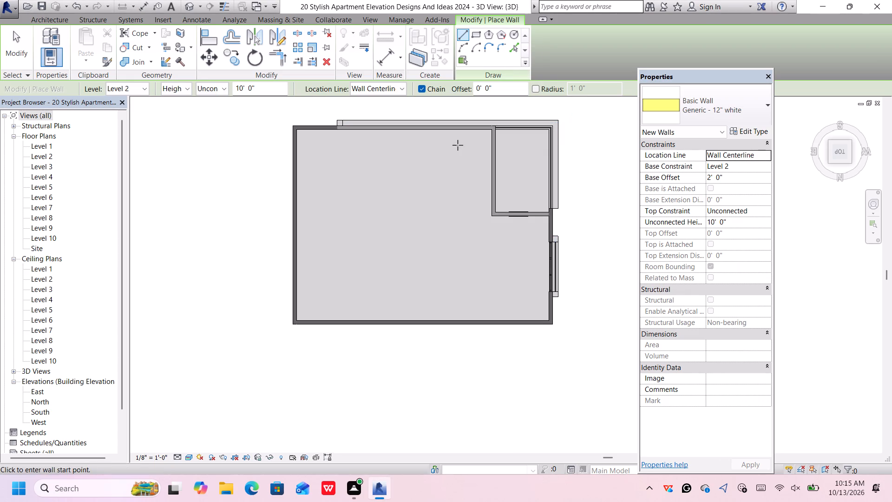
{"action": "left_click", "coordinate": [379, 132]}
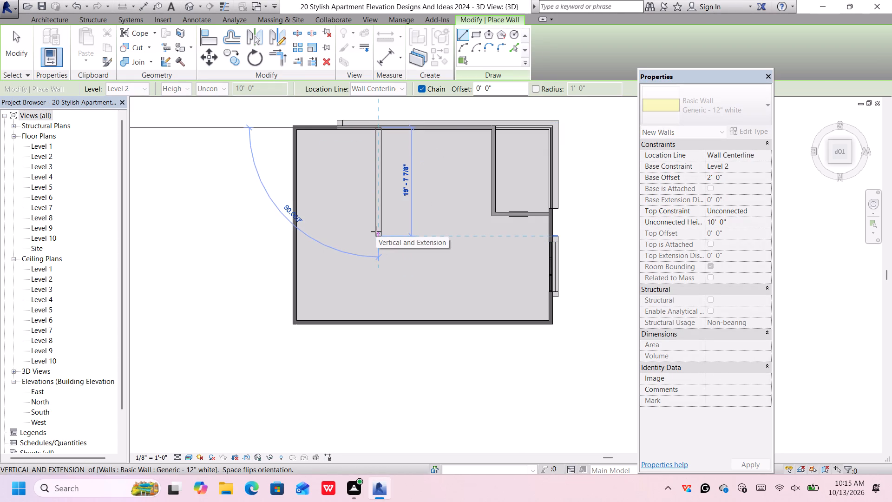
{"action": "left_click", "coordinate": [380, 319]}
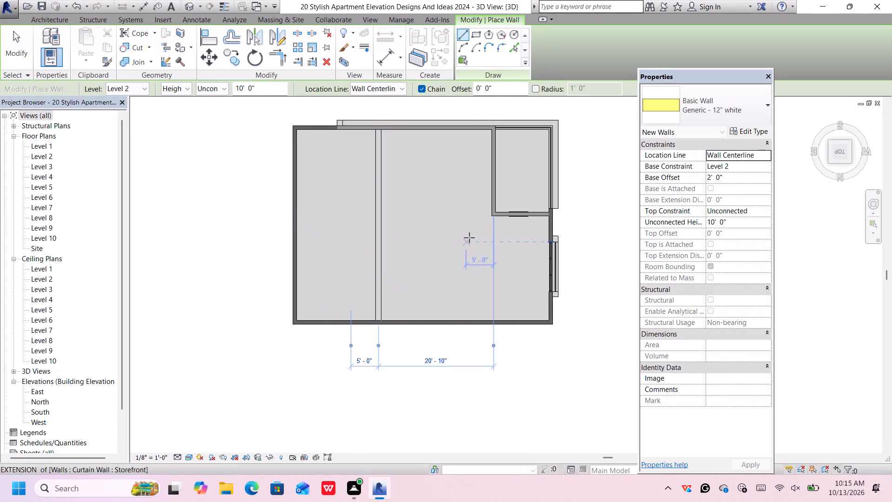
{"action": "left_click", "coordinate": [493, 213]}
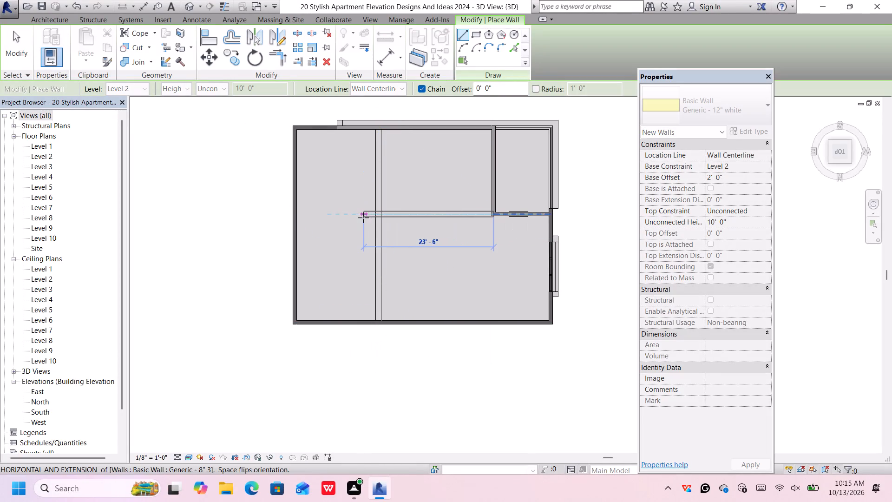
{"action": "left_click", "coordinate": [377, 217]}
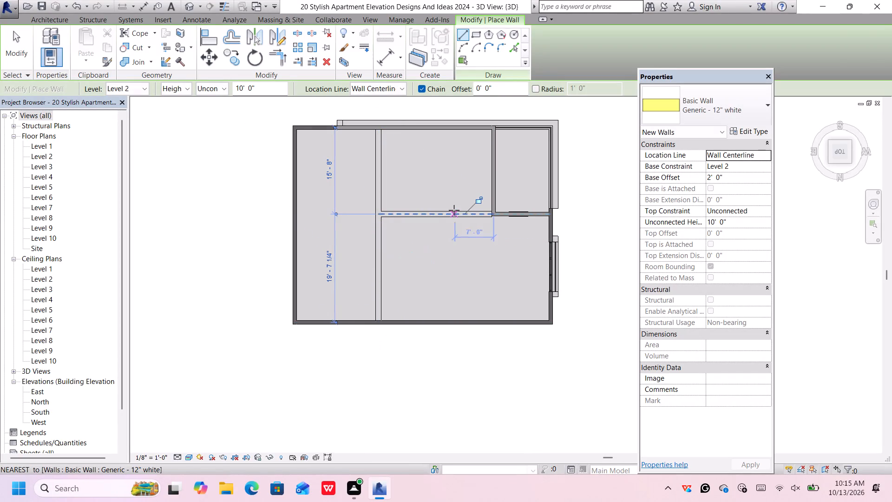
Add two partitions: one back from the middle wall about 14'-10" from the front-to-back wall, another from that wall to the far side wall.
{"action": "left_click", "coordinate": [460, 215]}
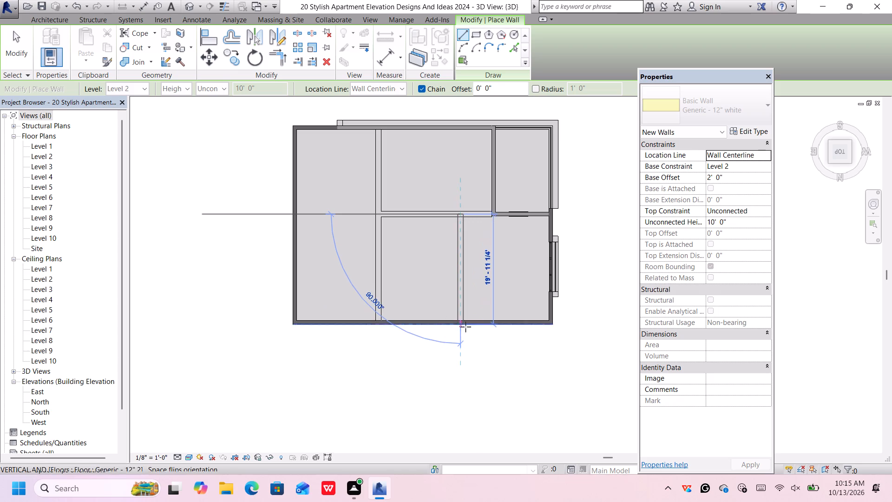
{"action": "left_click", "coordinate": [466, 326]}
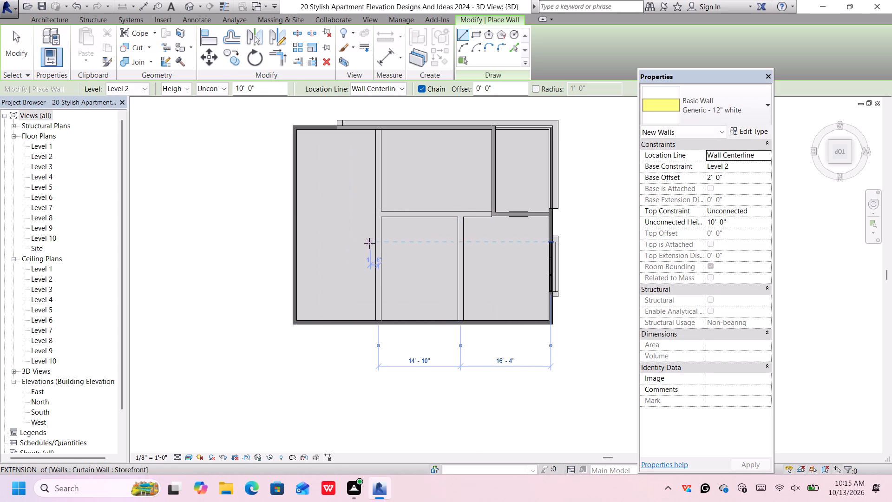
{"action": "left_click", "coordinate": [377, 245]}
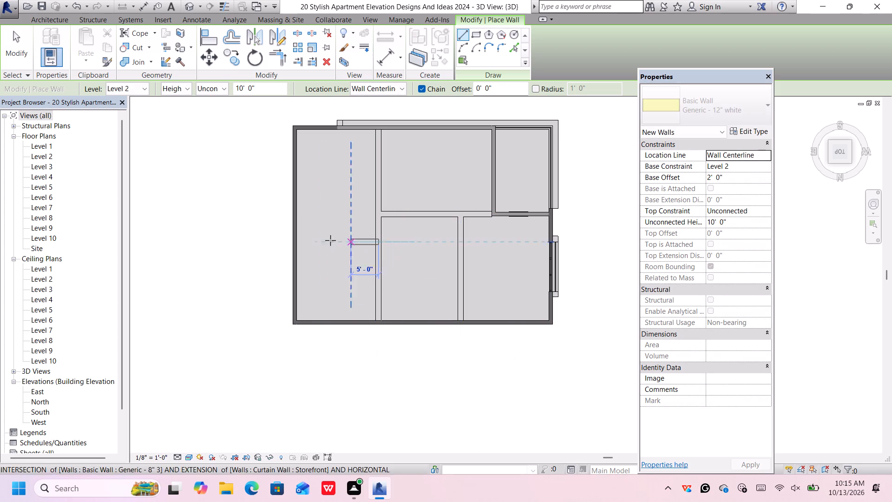
{"action": "left_click", "coordinate": [295, 239]}
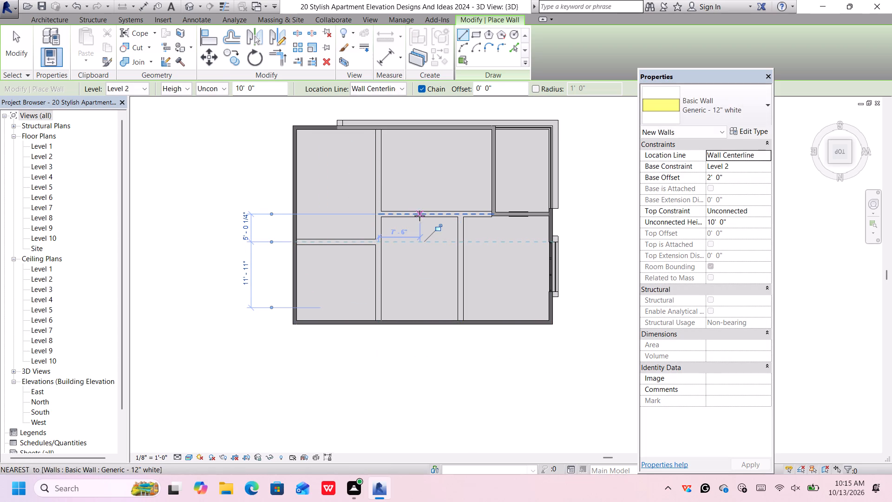
{"action": "key", "text": "Escape"}
{"action": "scroll", "coordinate": [426, 207], "scroll_direction": "down", "scroll_amount": 2}
{"action": "scroll", "coordinate": [479, 200], "scroll_direction": "up", "scroll_amount": 1}
{"action": "scroll", "coordinate": [496, 203], "scroll_direction": "down", "scroll_amount": 4}
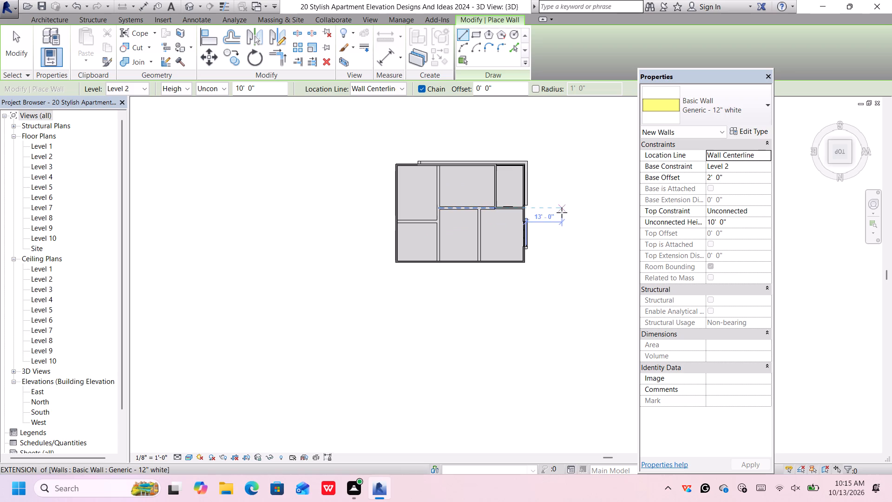
{"action": "scroll", "coordinate": [562, 212], "scroll_direction": "up", "scroll_amount": 4}
{"action": "key", "text": "space"}
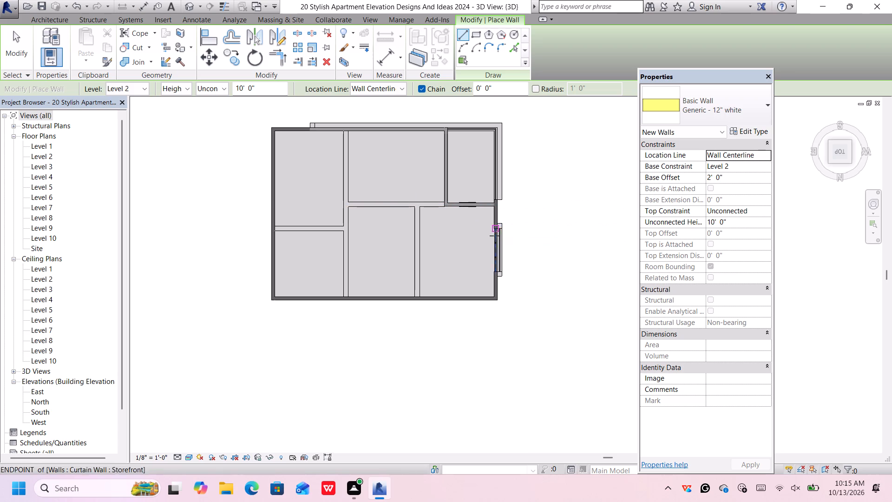
{"action": "key", "text": "Escape"}
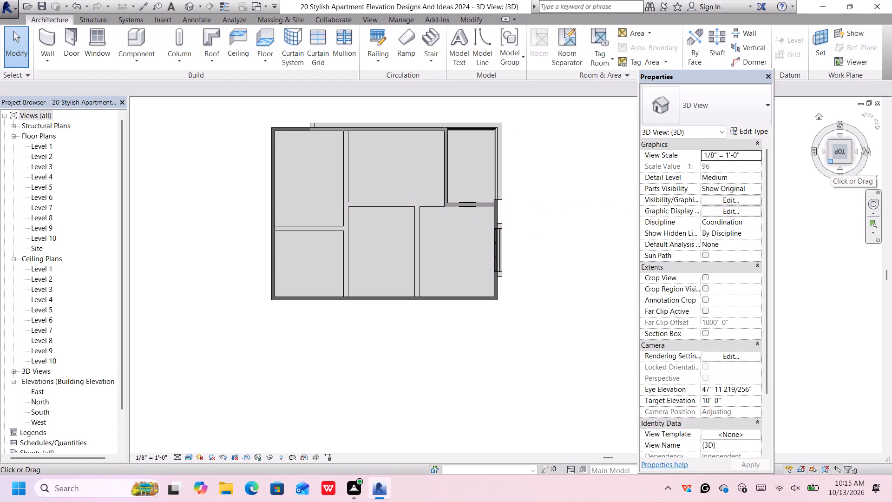
Set the base offset of four partition walls, two front-to-back and two crosswise, to 1' so they sit lower on Level 2.
{"action": "left_click", "coordinate": [830, 163]}
{"action": "middle_click_drag", "start_coordinate": [404, 299], "coordinate": [345, 240]}
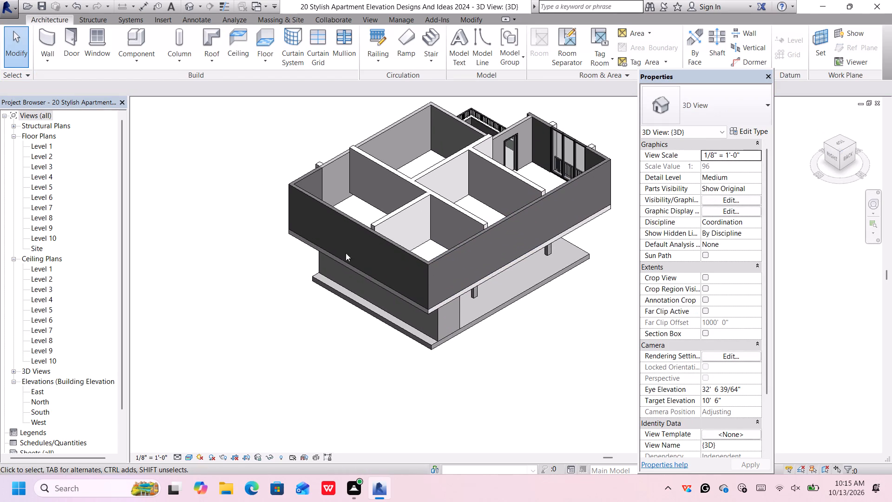
{"action": "middle_click_drag", "start_coordinate": [304, 285], "coordinate": [592, 283]}
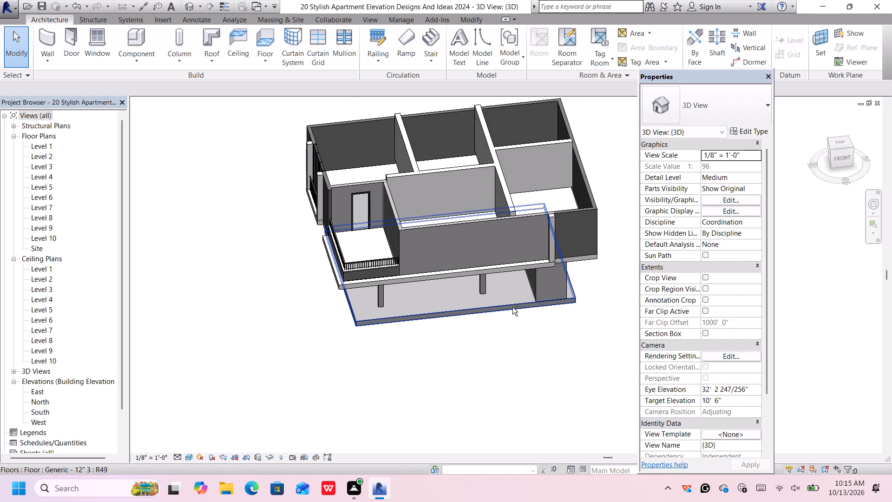
{"action": "middle_click_drag", "start_coordinate": [456, 379], "coordinate": [485, 271], "text": "shift"}
{"action": "scroll", "coordinate": [454, 325], "scroll_direction": "up", "scroll_amount": 1}
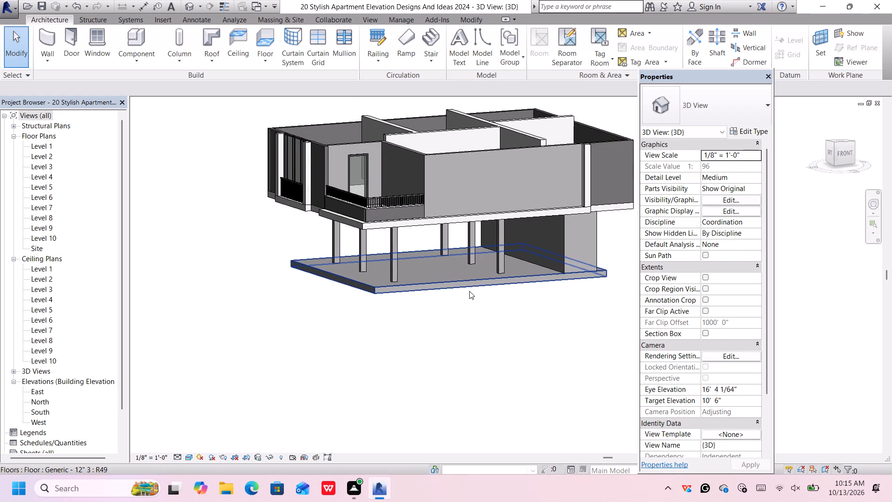
{"action": "middle_click_drag", "start_coordinate": [469, 291], "coordinate": [431, 381]}
{"action": "scroll", "coordinate": [472, 219], "scroll_direction": "up", "scroll_amount": 2}
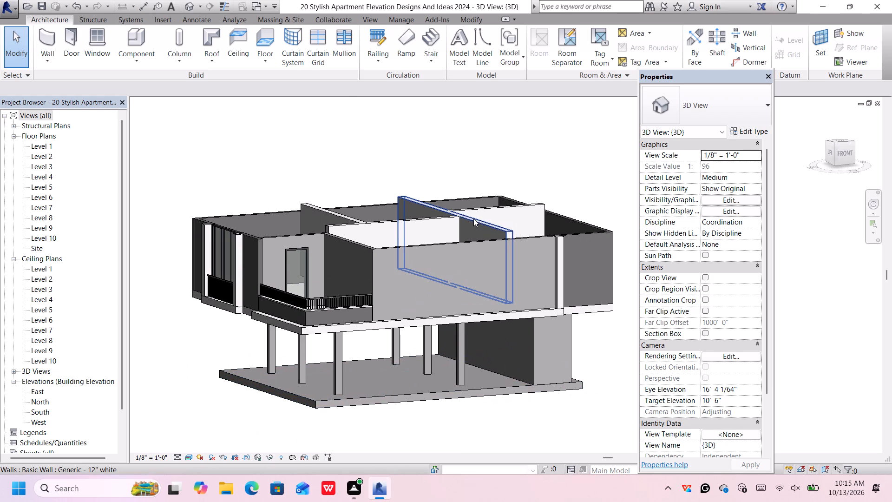
{"action": "scroll", "coordinate": [473, 218], "scroll_direction": "down", "scroll_amount": 2}
{"action": "left_click", "coordinate": [473, 218]}
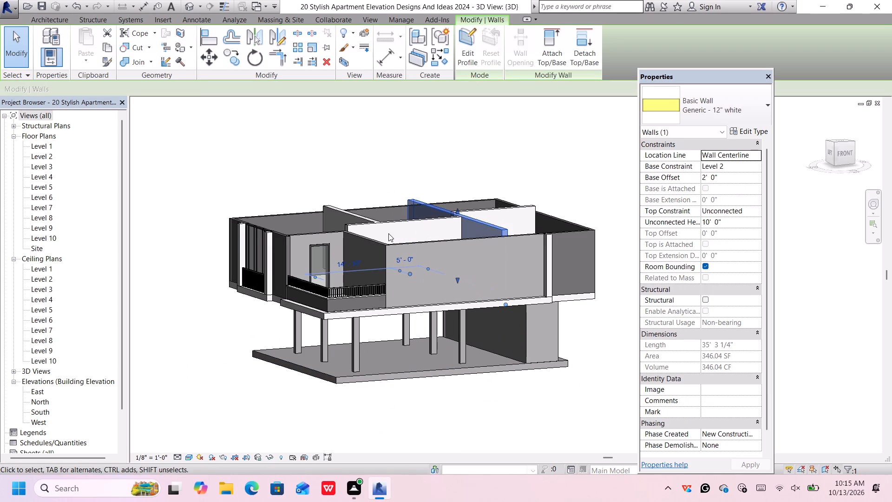
{"action": "left_click", "coordinate": [392, 222], "text": "ctrl"}
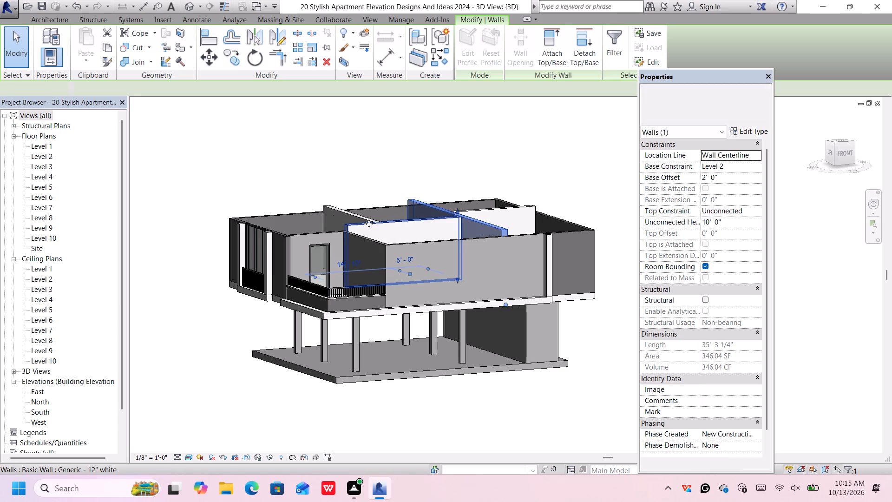
{"action": "left_click", "coordinate": [339, 209], "text": "ctrl"}
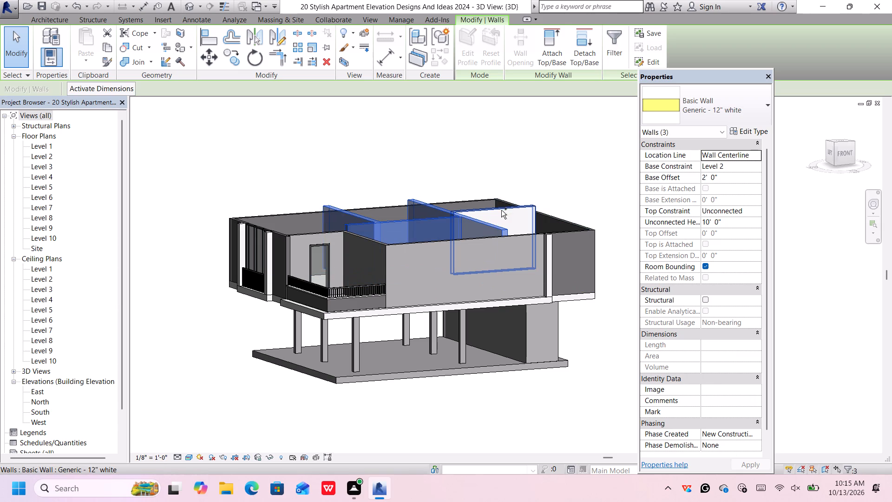
{"action": "left_click", "coordinate": [501, 210], "text": "ctrl"}
{"action": "left_click", "coordinate": [730, 177]}
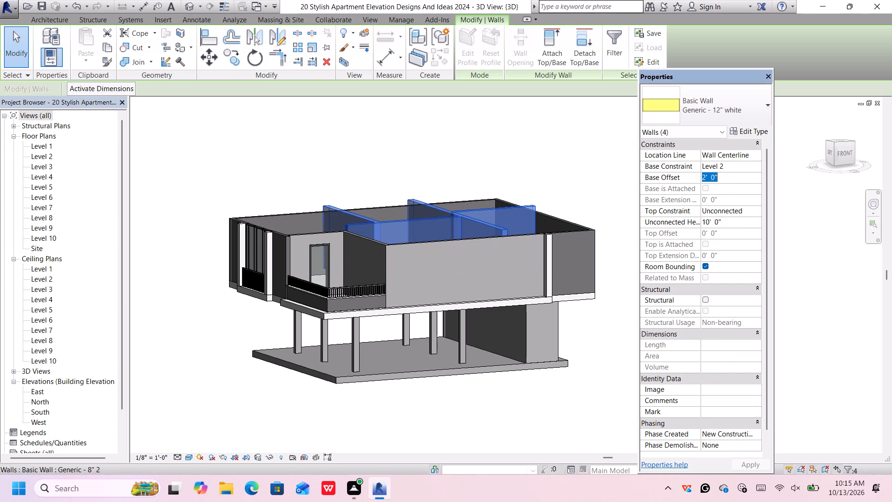
{"action": "key", "text": "BackSpace"}
{"action": "type", "text": "1'"}
{"action": "key", "text": "Return"}
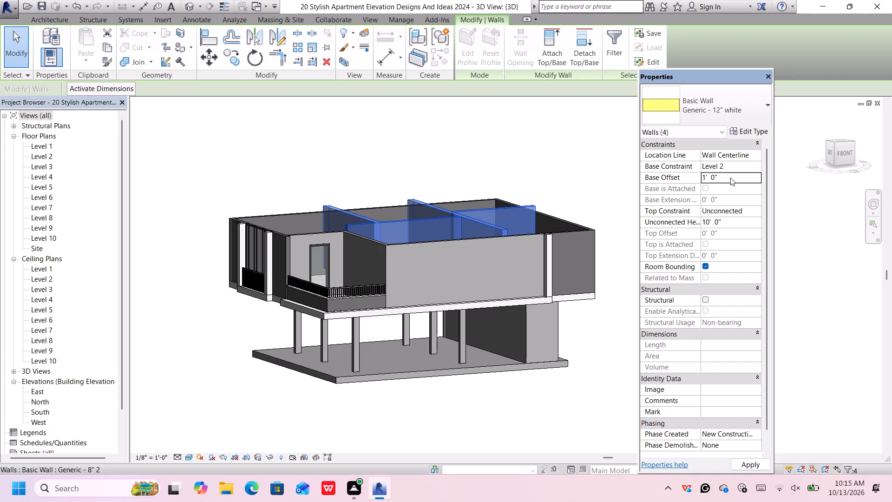
{"action": "key", "text": "Return"}
{"action": "left_click", "coordinate": [527, 418]}
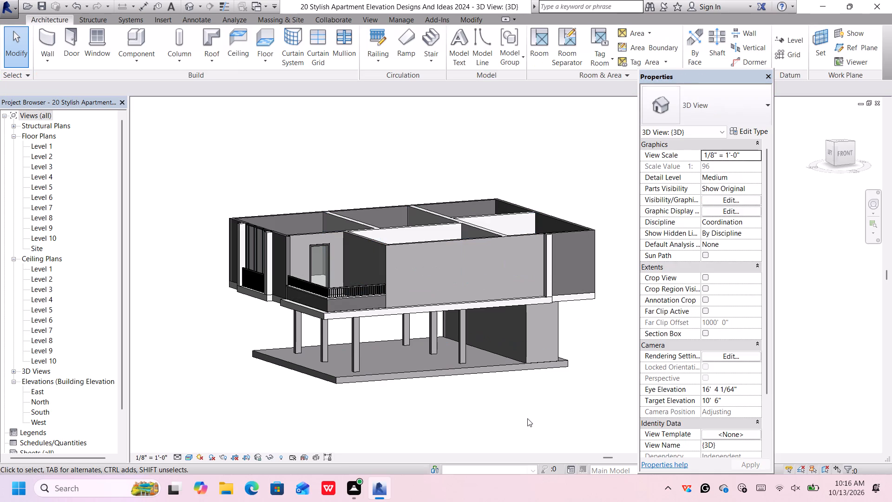
Examine the building's front and balcony sides with the lowered Level 2 partition walls.
{"action": "middle_click_drag", "start_coordinate": [610, 237], "coordinate": [588, 224]}
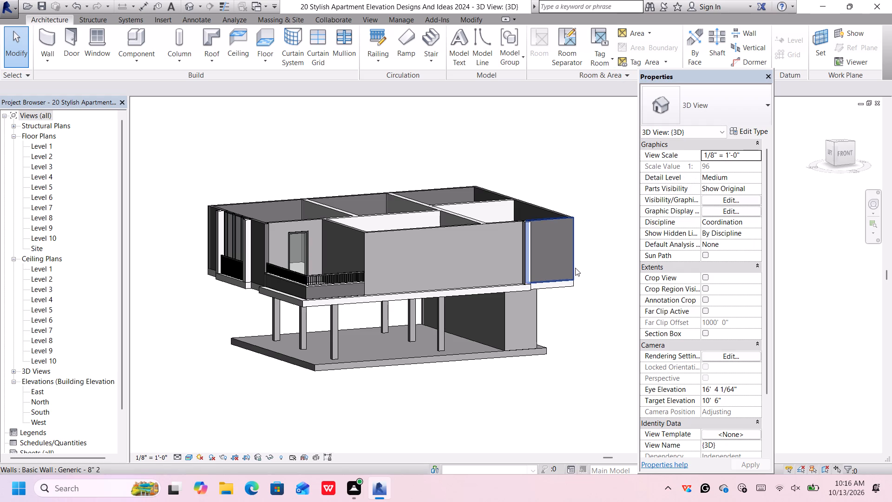
{"action": "middle_click_drag", "start_coordinate": [576, 274], "coordinate": [588, 294]}
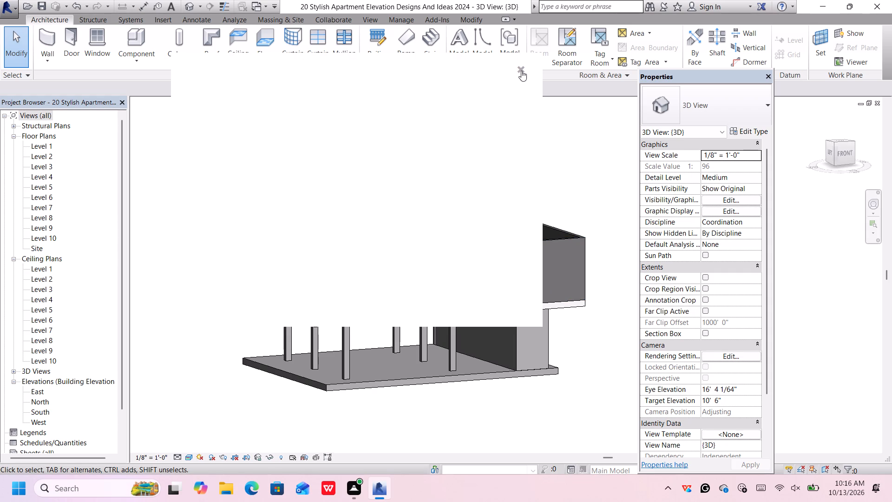
{"action": "left_click", "coordinate": [521, 70]}
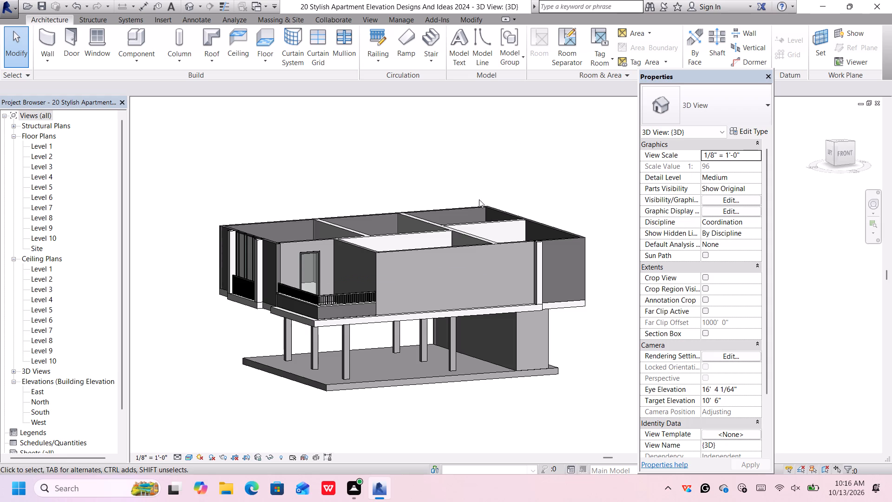
{"action": "scroll", "coordinate": [291, 266], "scroll_direction": "up", "scroll_amount": 1}
{"action": "scroll", "coordinate": [344, 272], "scroll_direction": "down", "scroll_amount": 1}
{"action": "scroll", "coordinate": [344, 271], "scroll_direction": "up", "scroll_amount": 1}
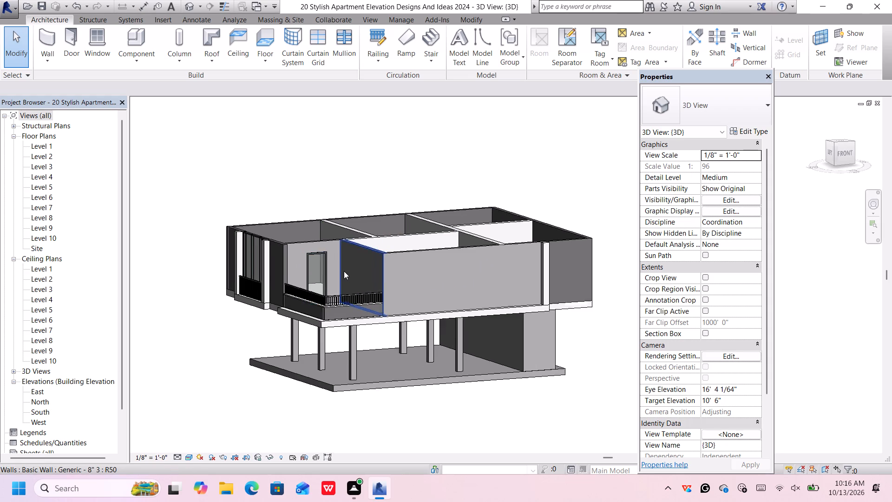
{"action": "middle_click_drag", "start_coordinate": [344, 271], "coordinate": [446, 261]}
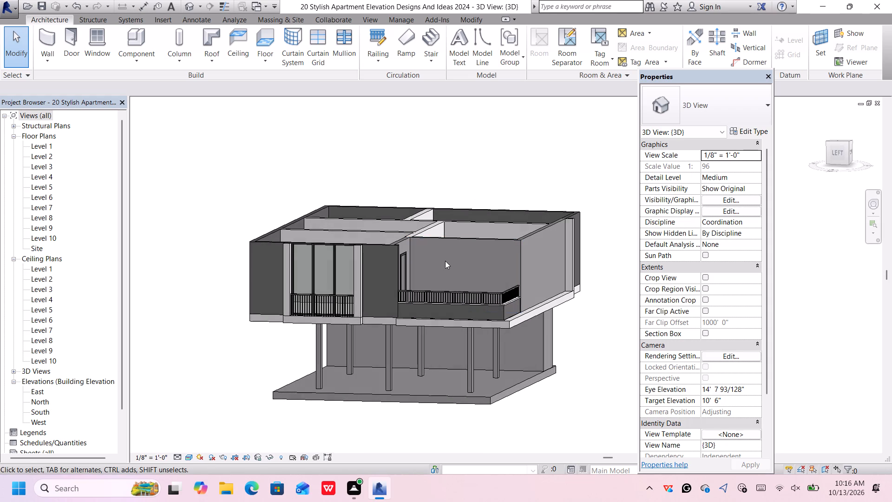
{"action": "middle_click_drag", "start_coordinate": [564, 345], "coordinate": [529, 340], "text": "shift"}
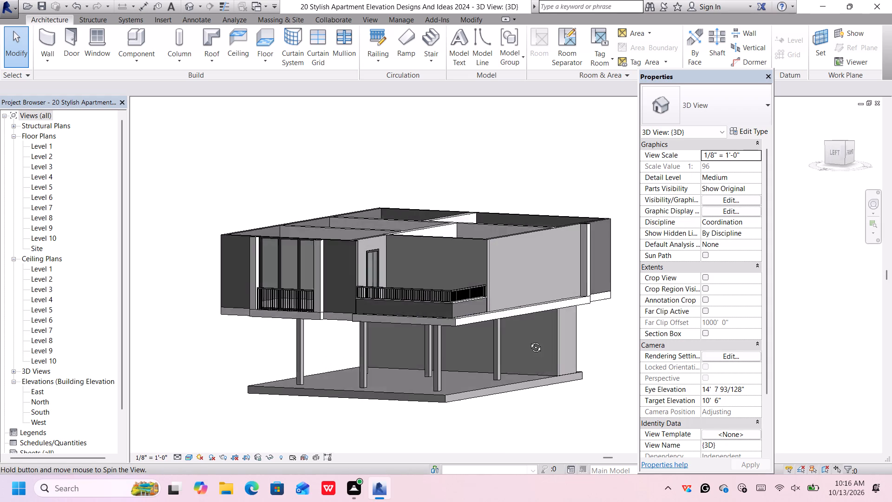
{"action": "middle_click_drag", "start_coordinate": [529, 340], "coordinate": [479, 338], "text": "shift"}
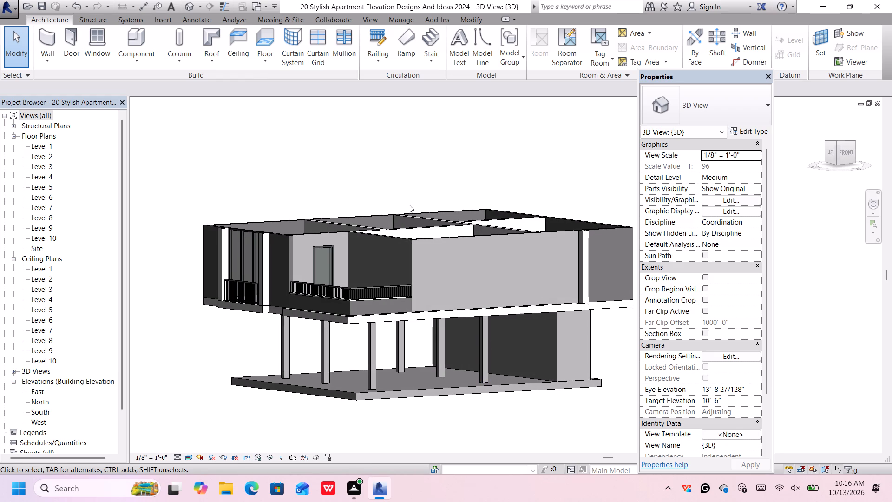
Place a Fixed 24" x 24" window on the Level 2 wall beyond the white pier, about 3'-6" from the outer corner and 6'-1" above the wall's base.
{"action": "left_click", "coordinate": [103, 36]}
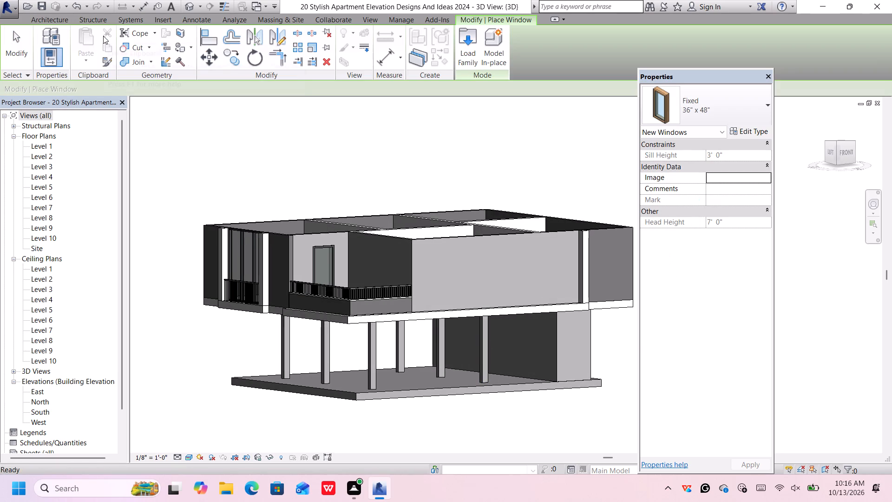
{"action": "left_click", "coordinate": [718, 100]}
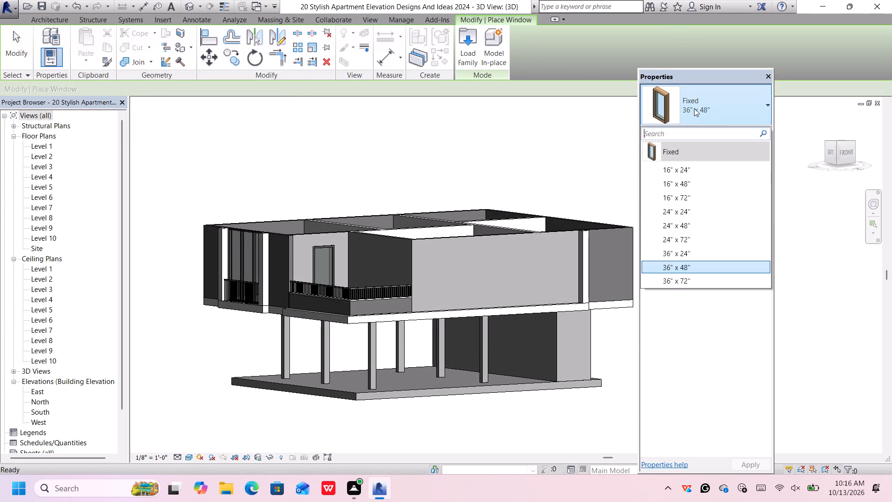
{"action": "scroll", "coordinate": [604, 193], "scroll_direction": "up", "scroll_amount": 2}
{"action": "middle_click_drag", "start_coordinate": [605, 191], "coordinate": [489, 161]}
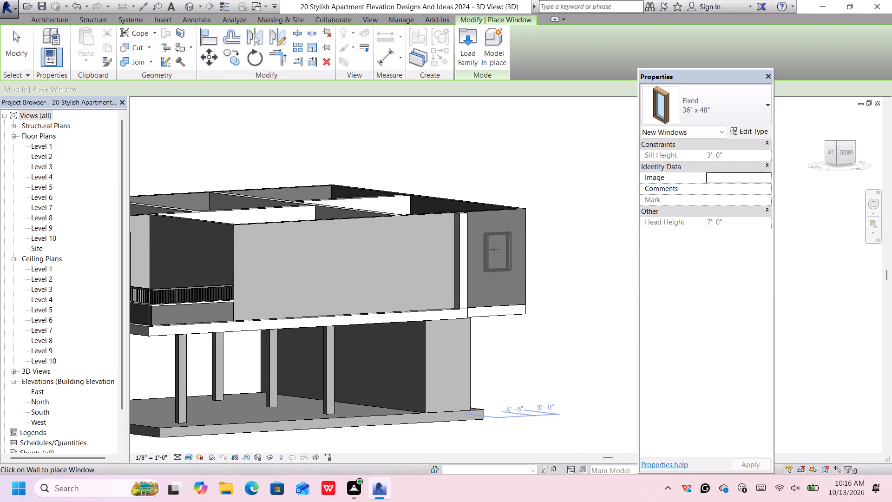
{"action": "scroll", "coordinate": [494, 249], "scroll_direction": "up", "scroll_amount": 4}
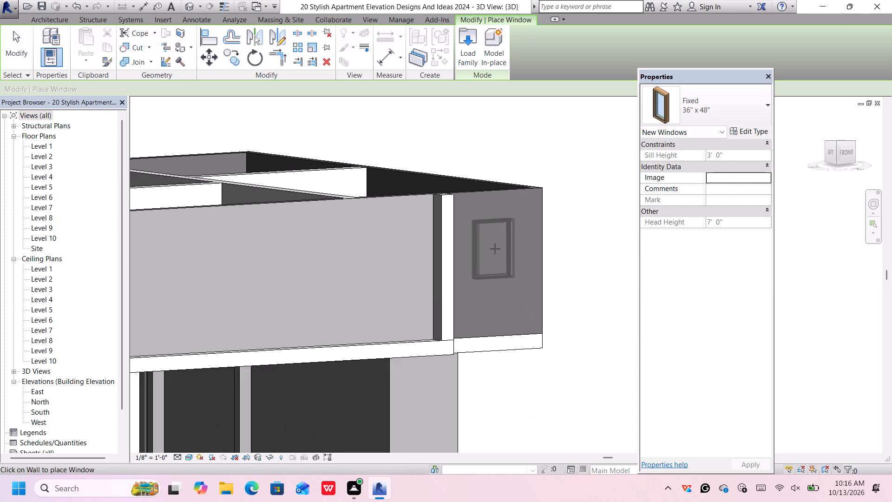
{"action": "scroll", "coordinate": [494, 249], "scroll_direction": "up", "scroll_amount": 1}
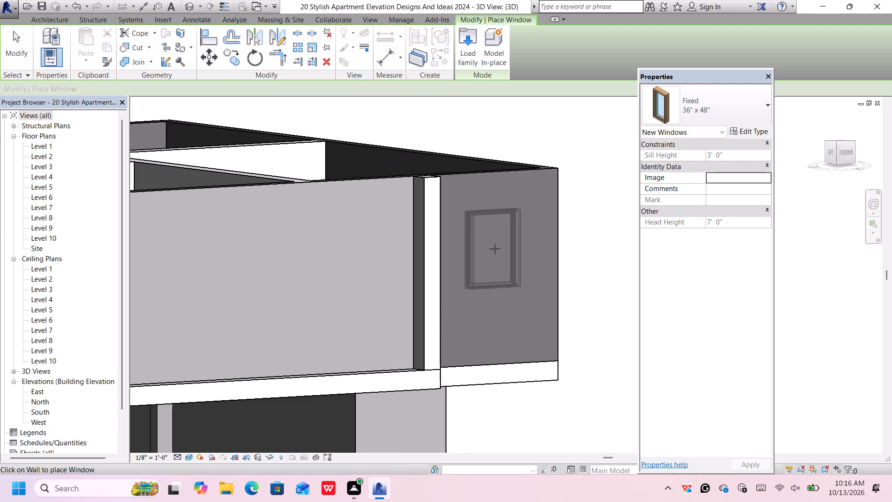
{"action": "left_click", "coordinate": [708, 105]}
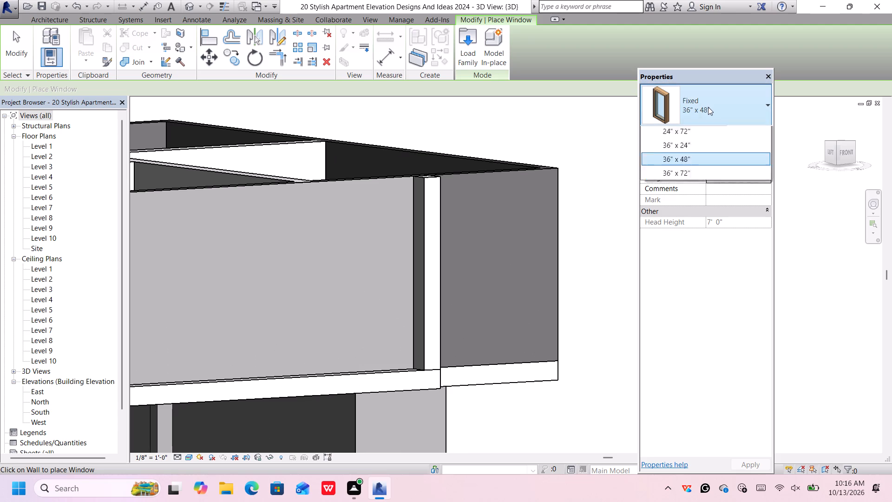
{"action": "left_click", "coordinate": [684, 225]}
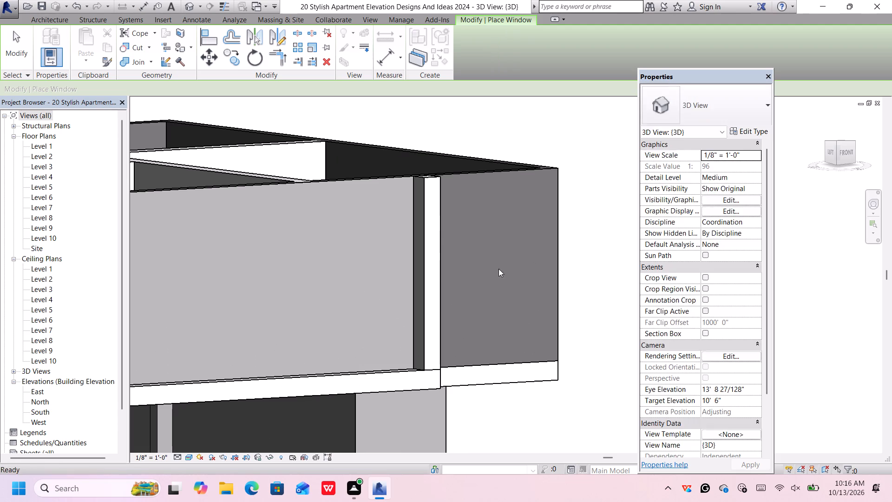
{"action": "left_click", "coordinate": [723, 108]}
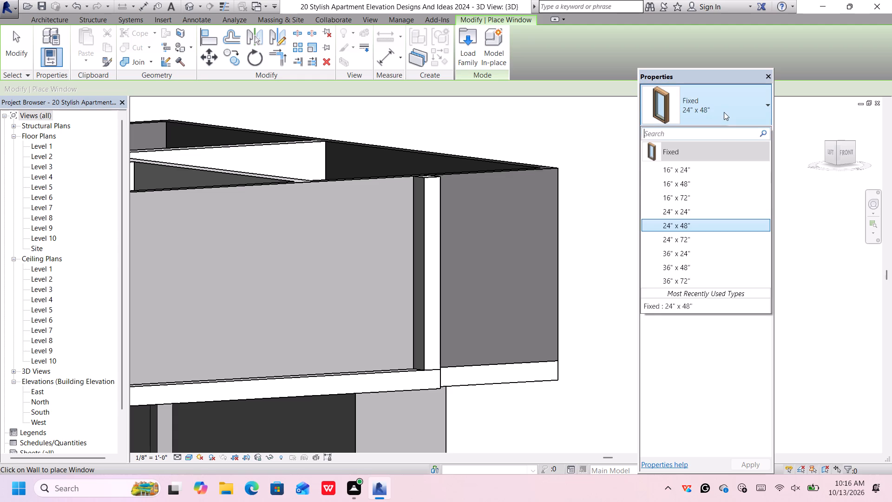
{"action": "left_click", "coordinate": [695, 213]}
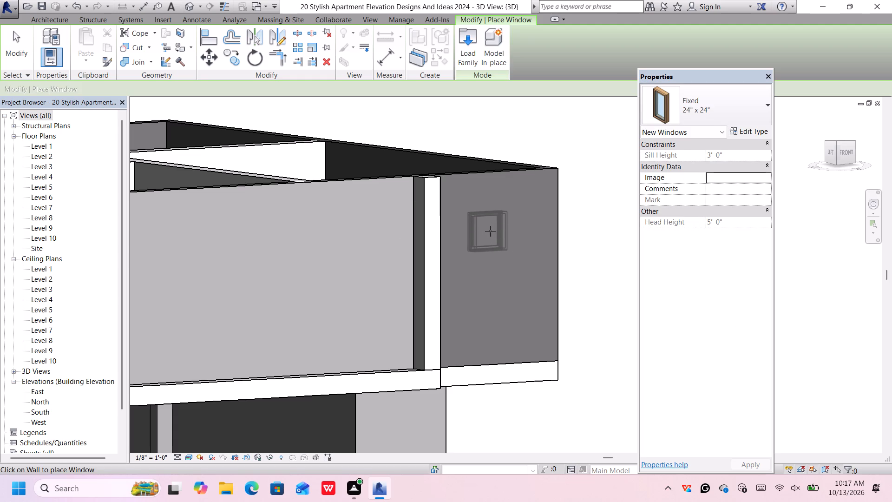
{"action": "left_click", "coordinate": [493, 228]}
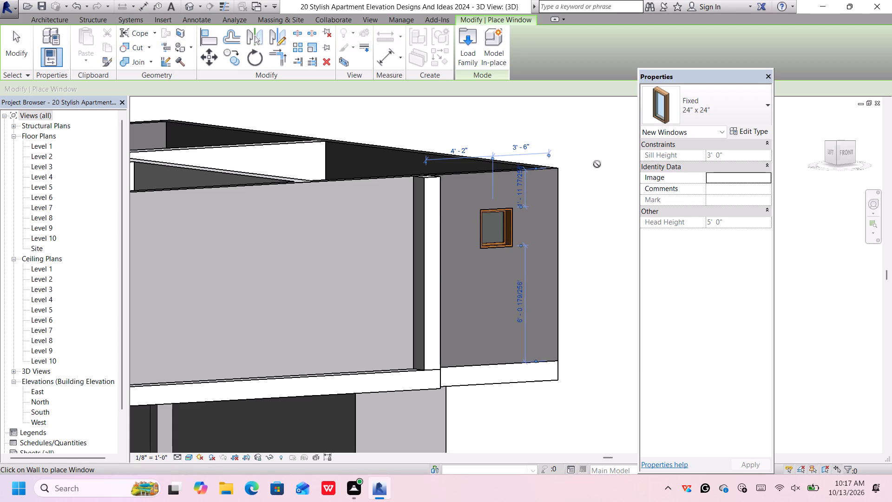
{"action": "key", "text": "space"}
{"action": "key", "text": "Escape"}
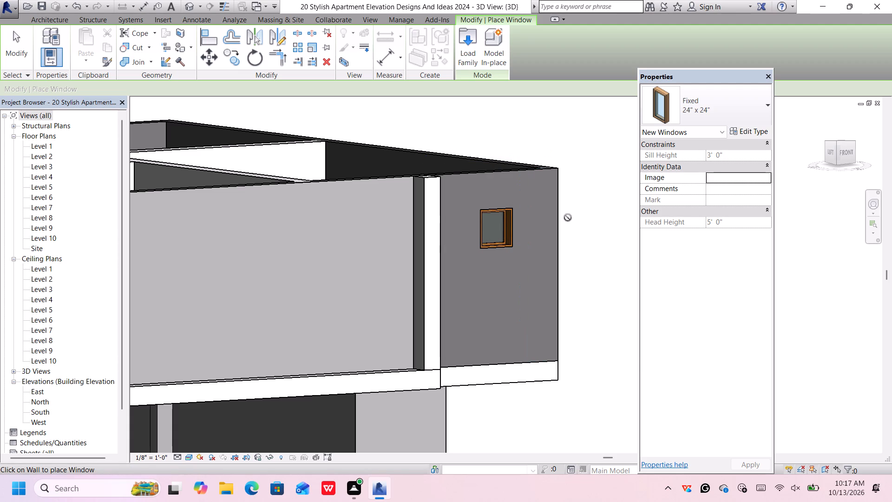
{"action": "key", "text": "Escape"}
Change the Sash Material of the Fixed 24" x 24" window type to Iron, Ductile from the metal materials.
{"action": "left_click", "coordinate": [508, 220]}
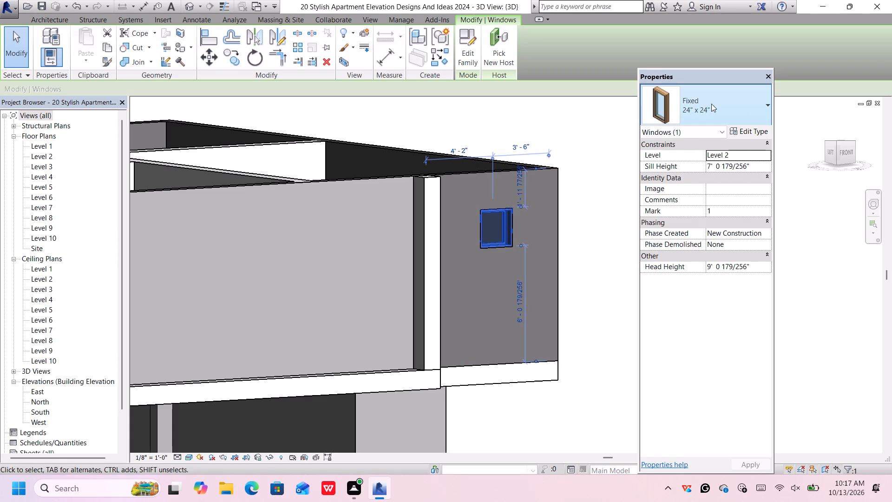
{"action": "left_click", "coordinate": [754, 132]}
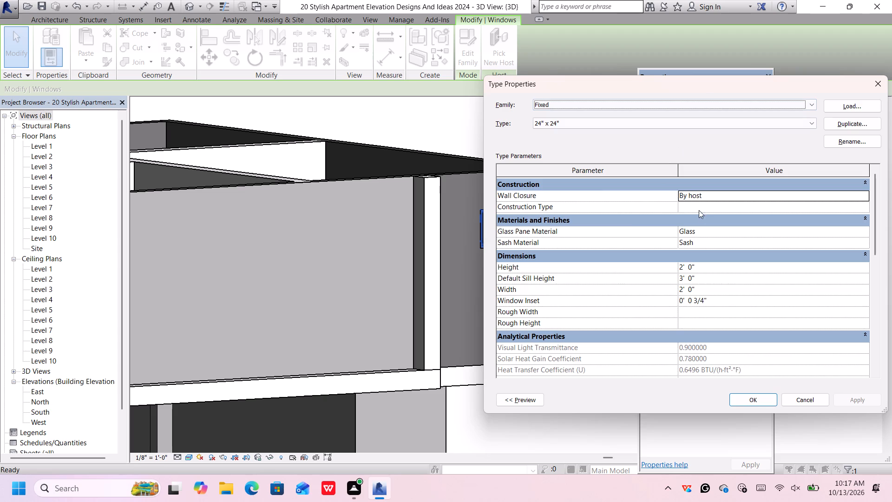
{"action": "left_click", "coordinate": [859, 244]}
{"action": "left_click", "coordinate": [863, 243]}
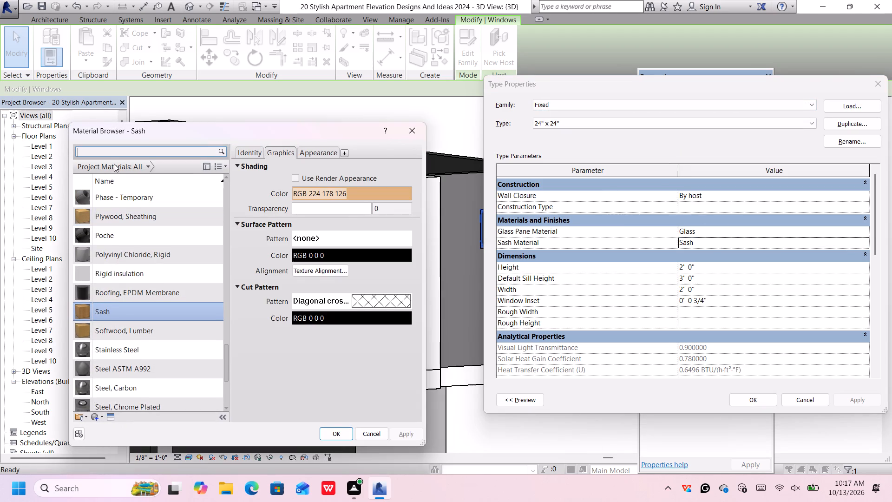
{"action": "left_click", "coordinate": [114, 164]}
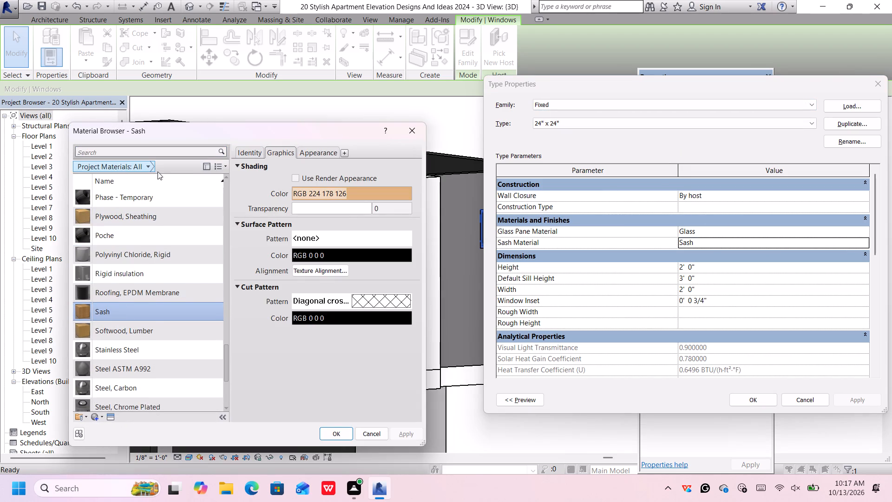
{"action": "left_click", "coordinate": [150, 165]}
{"action": "left_click", "coordinate": [116, 259]}
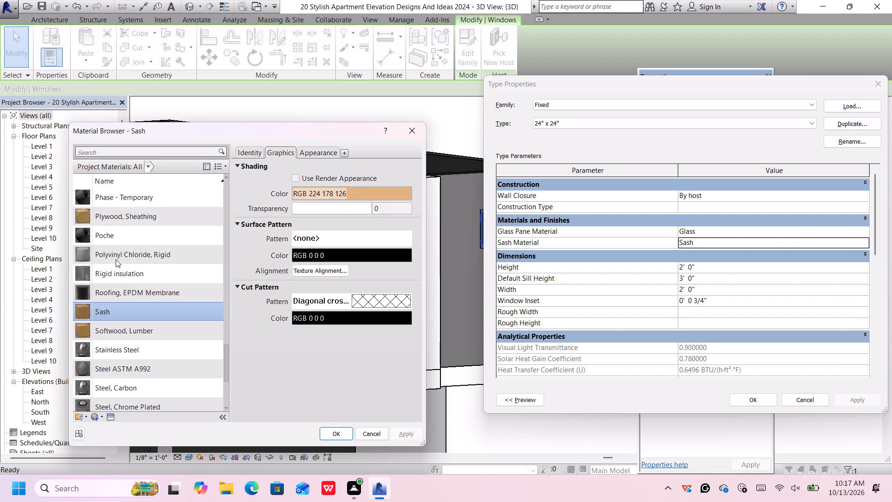
{"action": "left_click", "coordinate": [137, 238]}
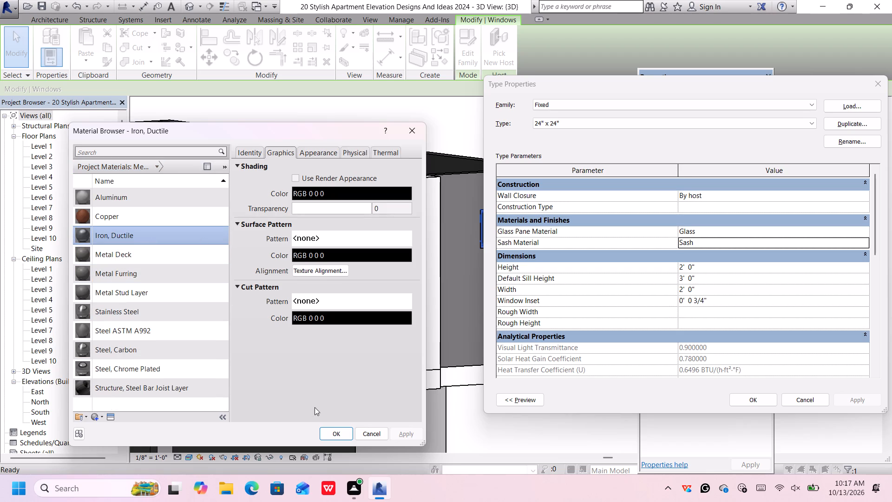
{"action": "left_click", "coordinate": [337, 436]}
{"action": "scroll", "coordinate": [357, 404], "scroll_direction": "down", "scroll_amount": 4}
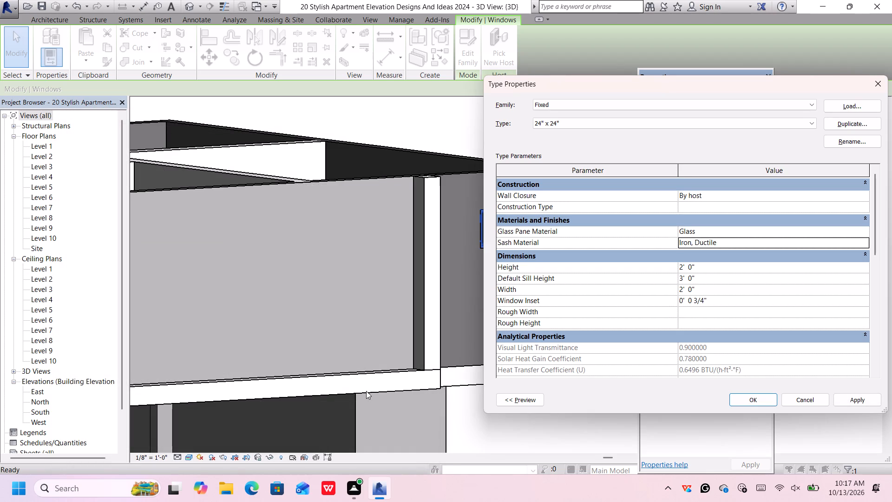
{"action": "scroll", "coordinate": [366, 391], "scroll_direction": "down", "scroll_amount": 1}
{"action": "left_click", "coordinate": [850, 402]}
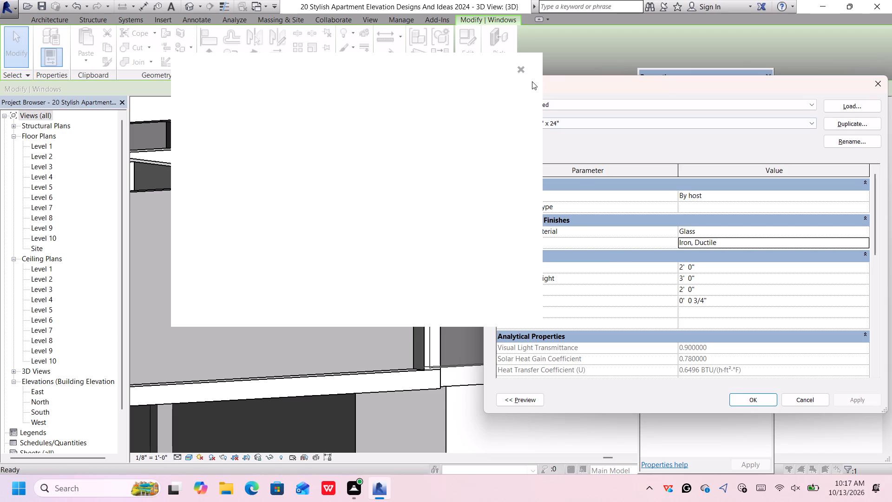
{"action": "left_click", "coordinate": [521, 67]}
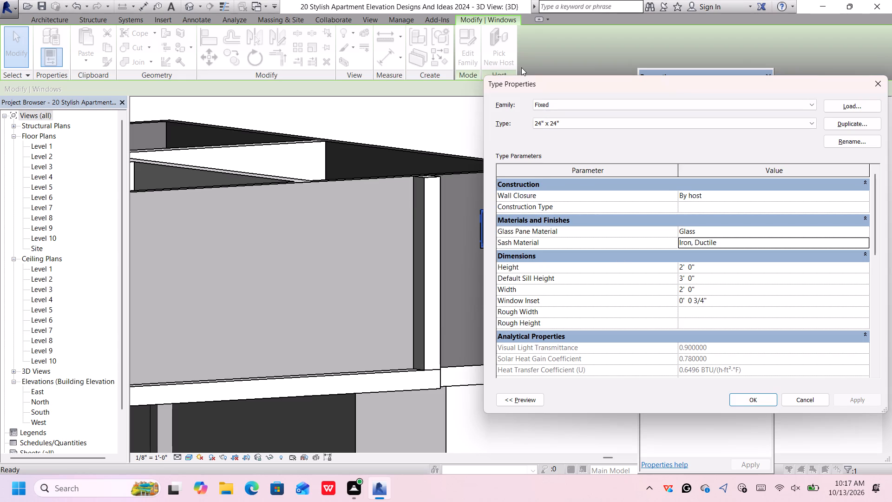
{"action": "left_click", "coordinate": [755, 399]}
{"action": "left_click", "coordinate": [605, 321]}
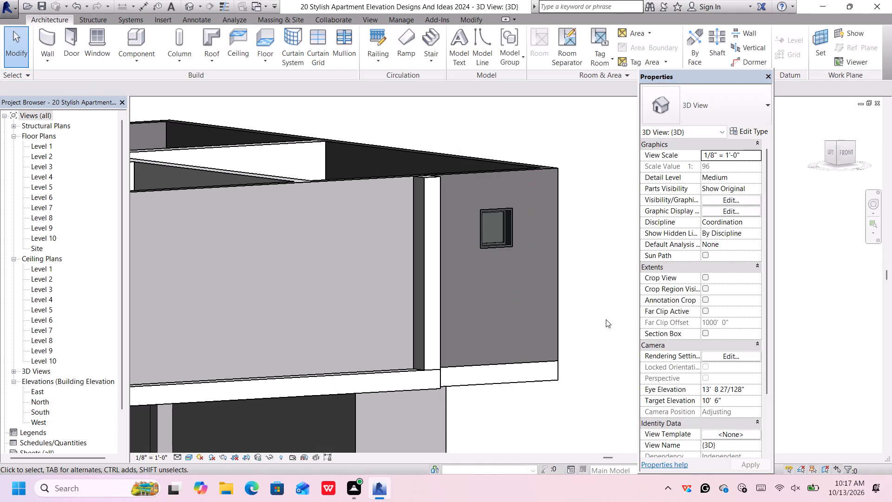
Start another window placement and save the project.
{"action": "scroll", "coordinate": [499, 218], "scroll_direction": "up", "scroll_amount": 10}
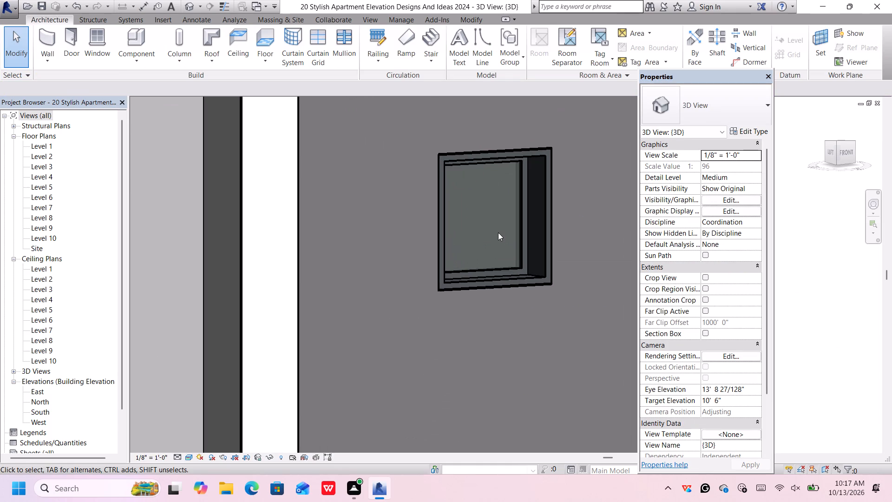
{"action": "scroll", "coordinate": [498, 233], "scroll_direction": "up", "scroll_amount": 5}
{"action": "scroll", "coordinate": [498, 233], "scroll_direction": "down", "scroll_amount": 19}
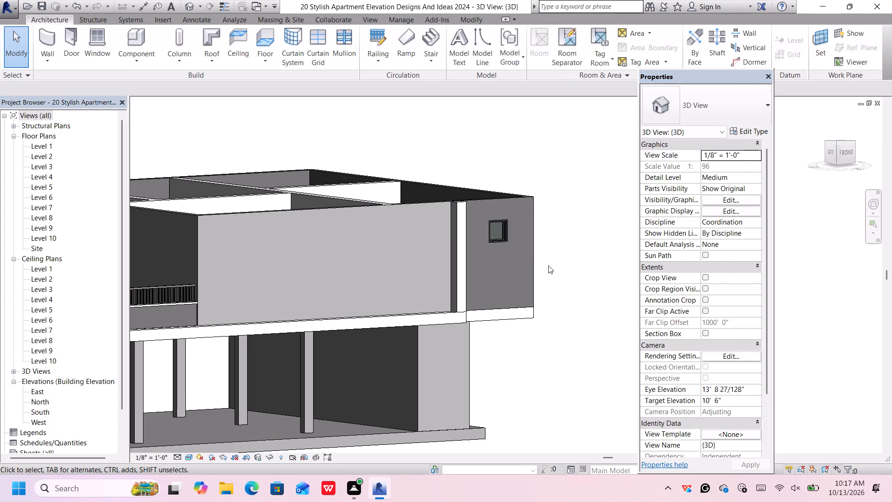
{"action": "middle_click_drag", "start_coordinate": [549, 267], "coordinate": [626, 249]}
{"action": "middle_click_drag", "start_coordinate": [409, 262], "coordinate": [422, 262]}
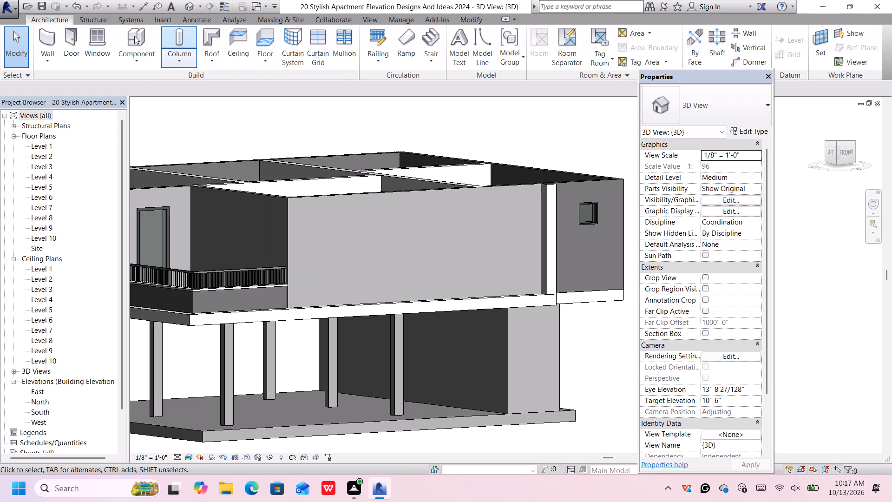
{"action": "left_click", "coordinate": [94, 33]}
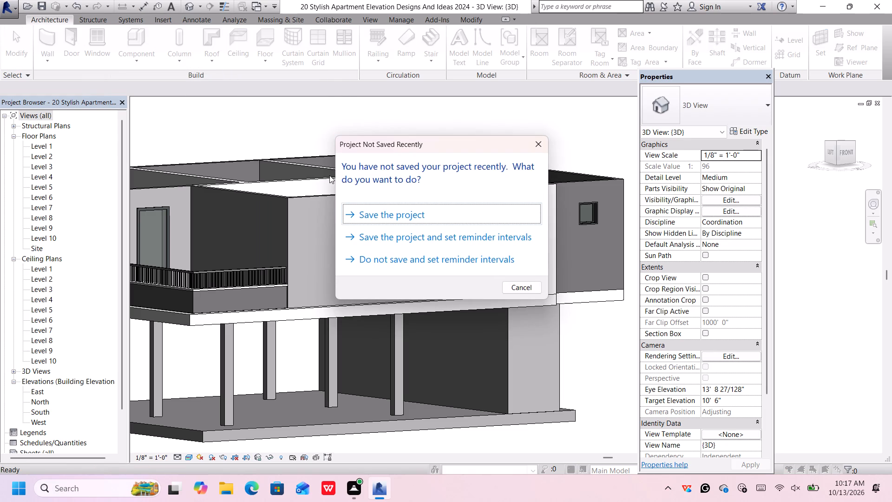
{"action": "left_click", "coordinate": [373, 217]}
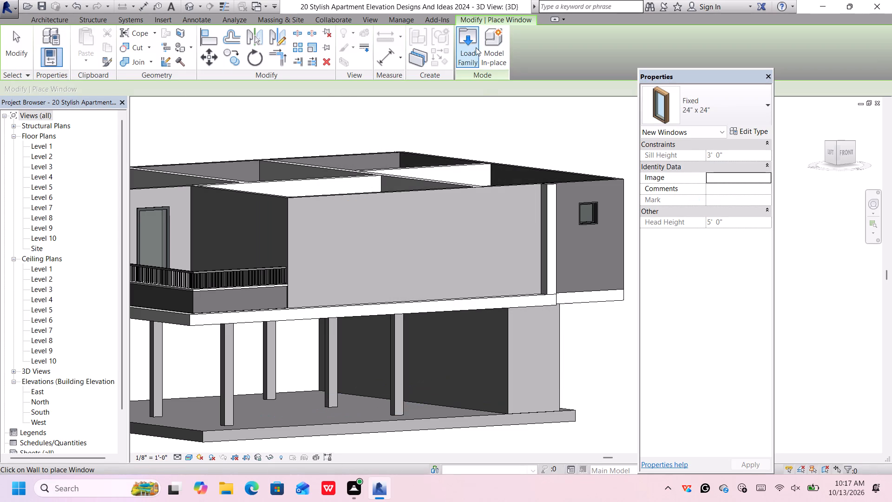
Load the Casement Dbl with Trim.0001 window family from the US Imperial Windows library folder.
{"action": "left_click", "coordinate": [467, 41]}
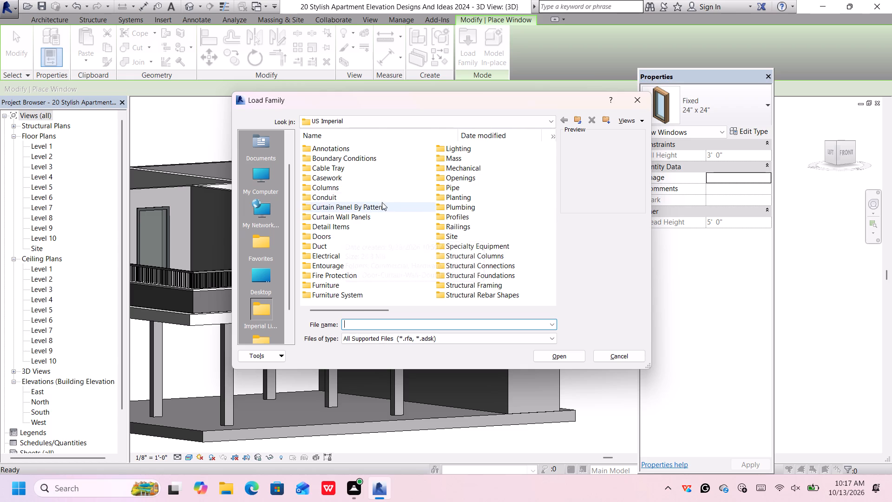
{"action": "scroll", "coordinate": [475, 211], "scroll_direction": "down", "scroll_amount": 1}
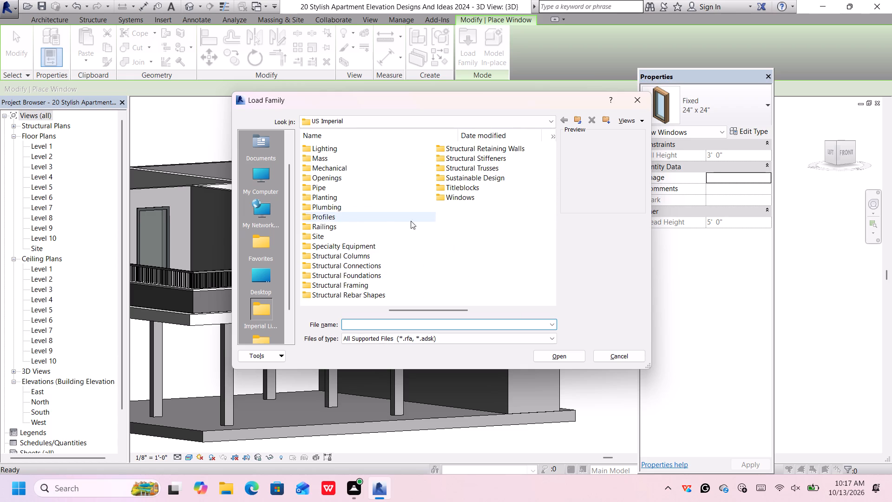
{"action": "left_click", "coordinate": [465, 198]}
{"action": "left_click", "coordinate": [465, 198]}
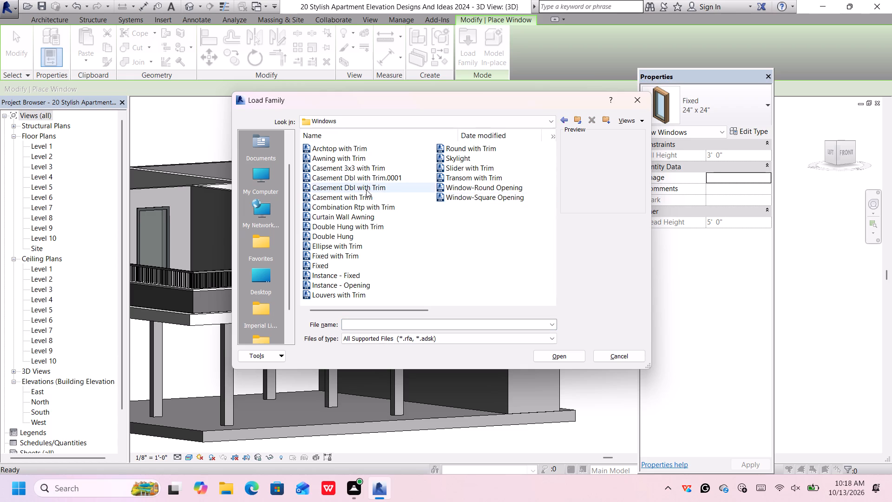
{"action": "left_click", "coordinate": [340, 144]}
{"action": "left_click", "coordinate": [341, 157]}
{"action": "left_click", "coordinate": [344, 168]}
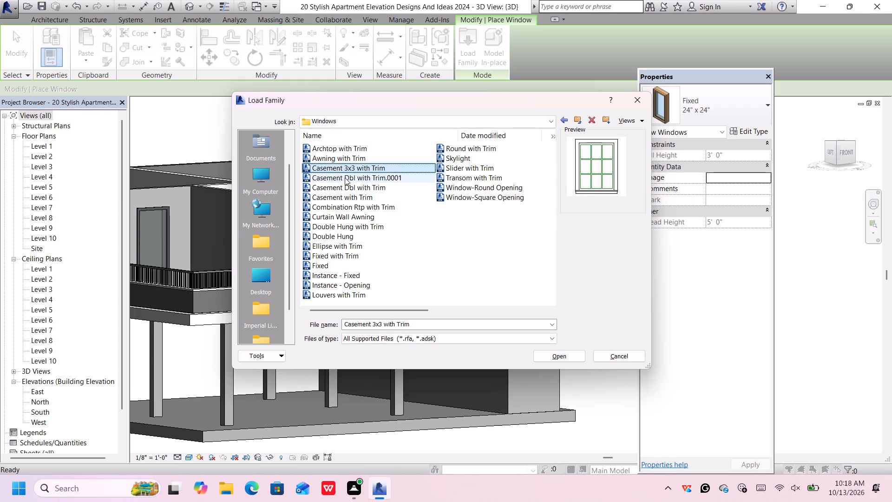
{"action": "left_click", "coordinate": [346, 180]}
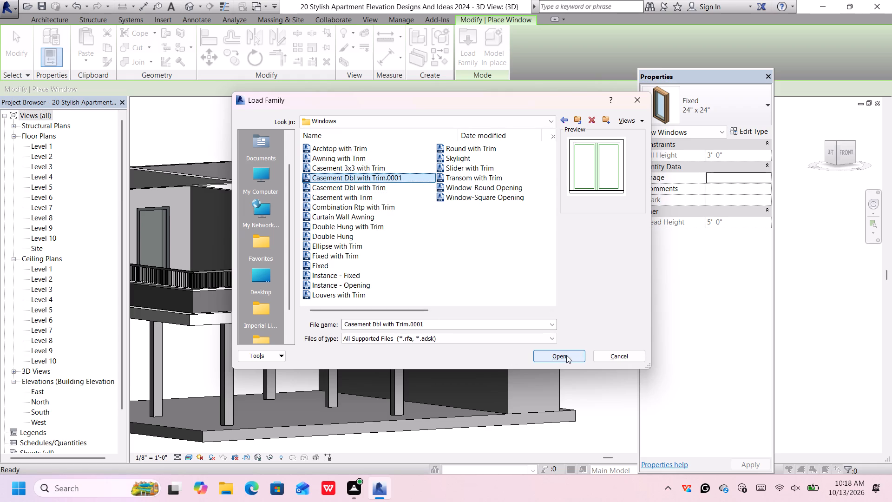
{"action": "double_click", "coordinate": [363, 177]}
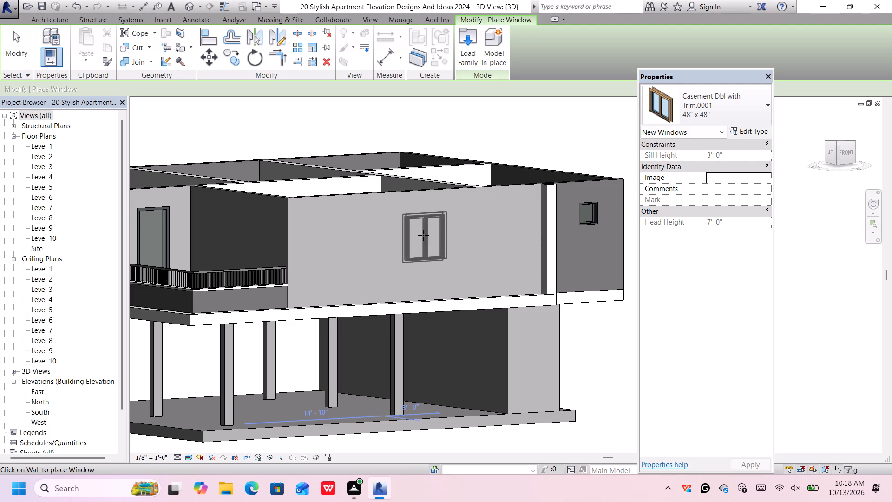
Place a 48" x 48" double casement window on the long Level 2 side wall, about 14'-10" from the balcony corner.
{"action": "left_click", "coordinate": [423, 235]}
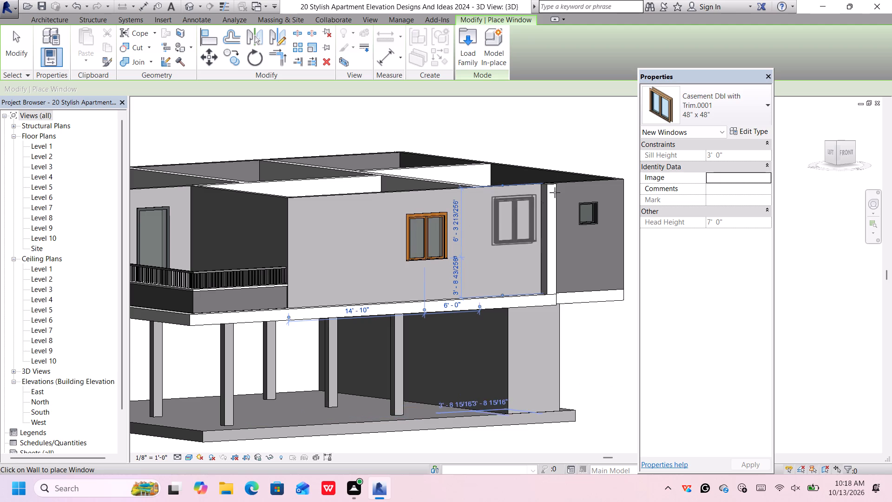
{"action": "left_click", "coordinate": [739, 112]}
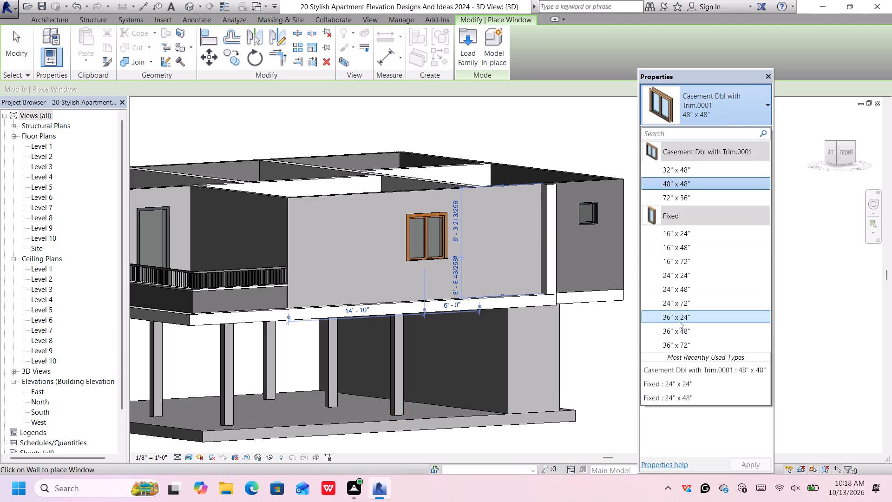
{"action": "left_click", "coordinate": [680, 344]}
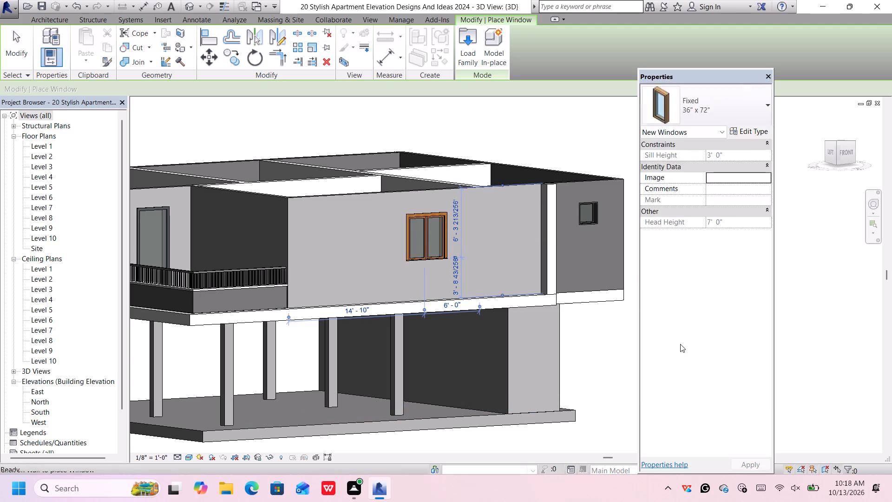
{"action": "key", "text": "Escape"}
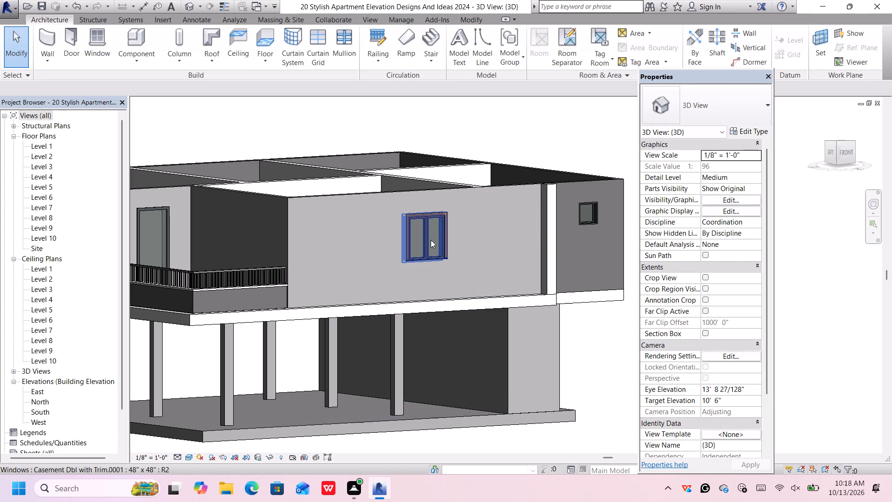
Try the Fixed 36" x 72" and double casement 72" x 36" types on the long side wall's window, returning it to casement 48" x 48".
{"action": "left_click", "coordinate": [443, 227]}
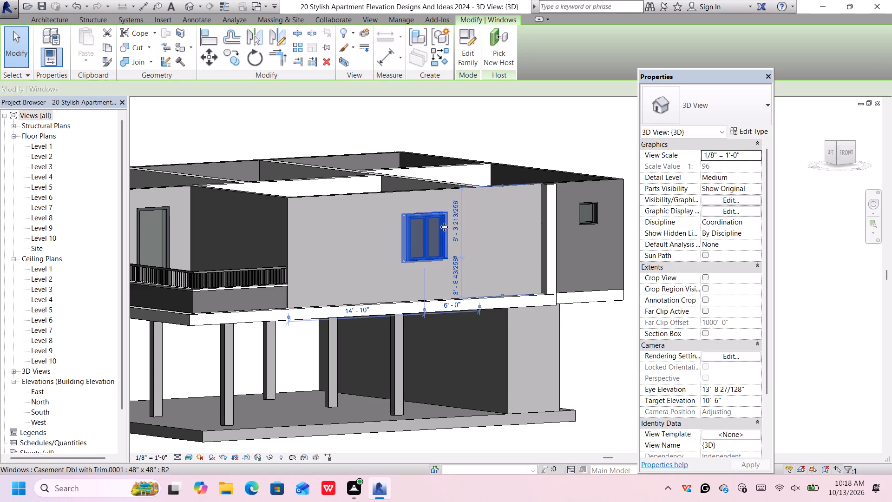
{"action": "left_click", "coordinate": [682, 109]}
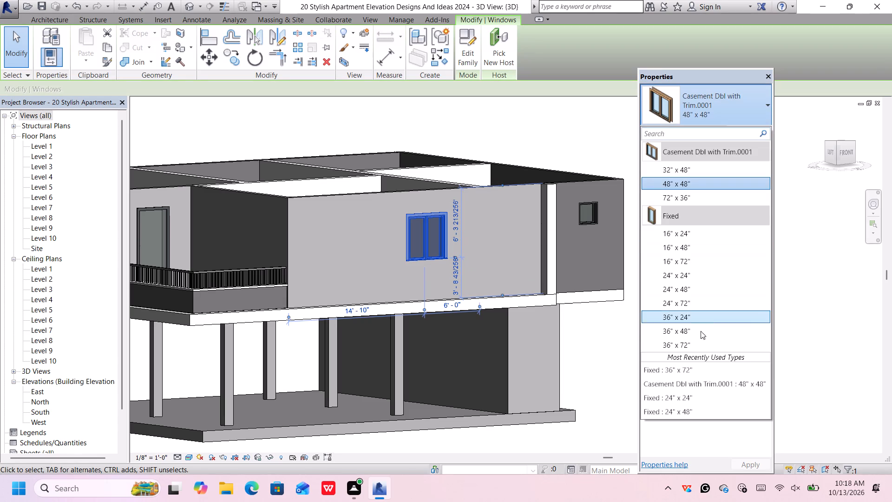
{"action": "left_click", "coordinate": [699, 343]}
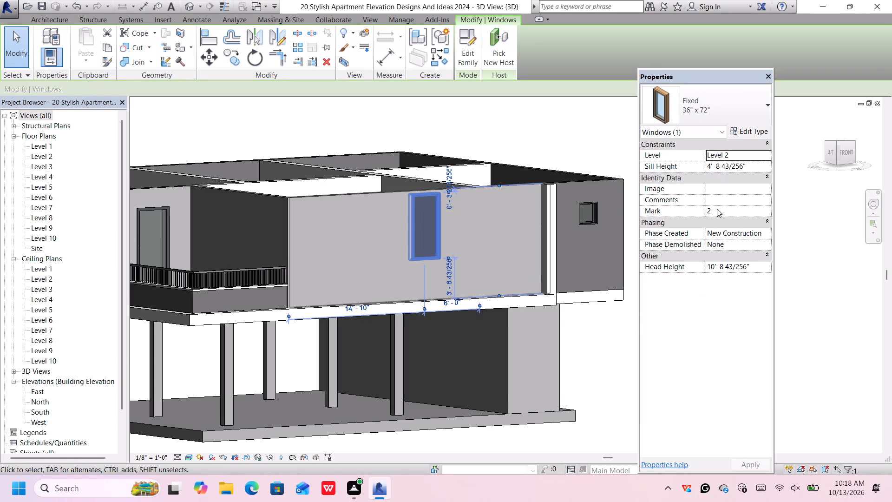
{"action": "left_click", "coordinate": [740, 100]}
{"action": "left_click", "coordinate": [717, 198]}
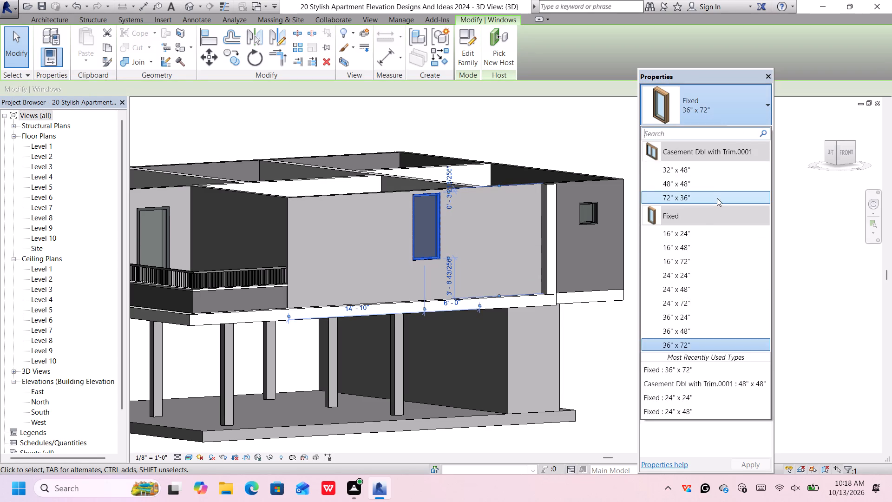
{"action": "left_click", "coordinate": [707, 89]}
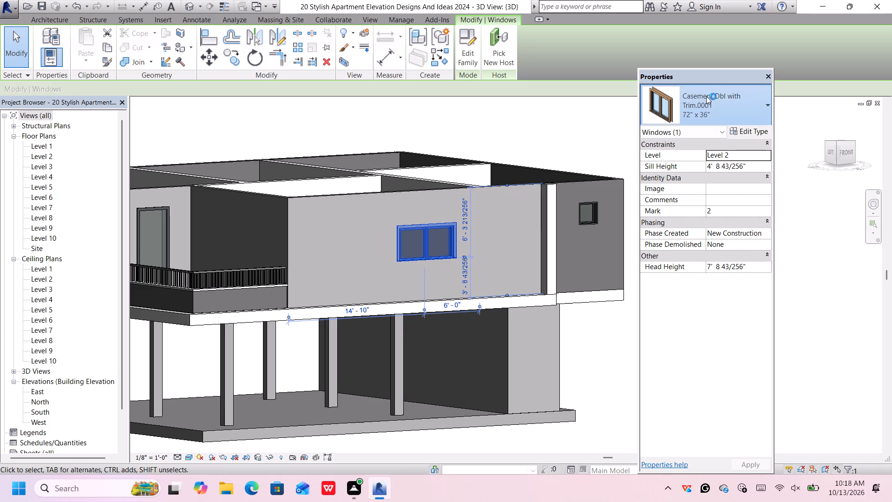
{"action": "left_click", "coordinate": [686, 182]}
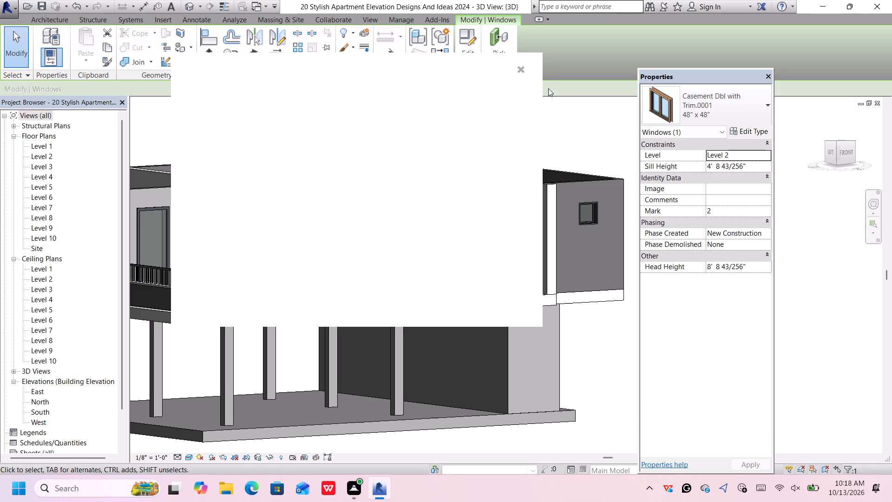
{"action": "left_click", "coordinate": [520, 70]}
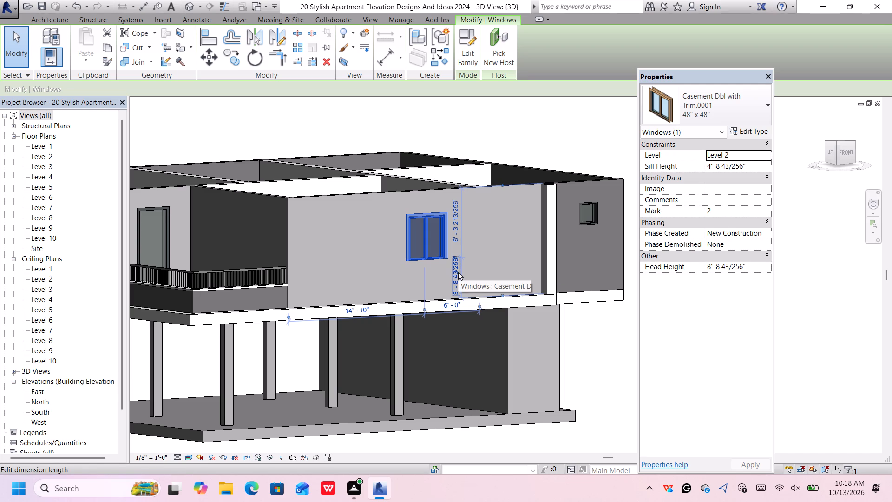
Resize the selected double casement window's type to 6' high and 5' wide in its type properties.
{"action": "left_click", "coordinate": [759, 129]}
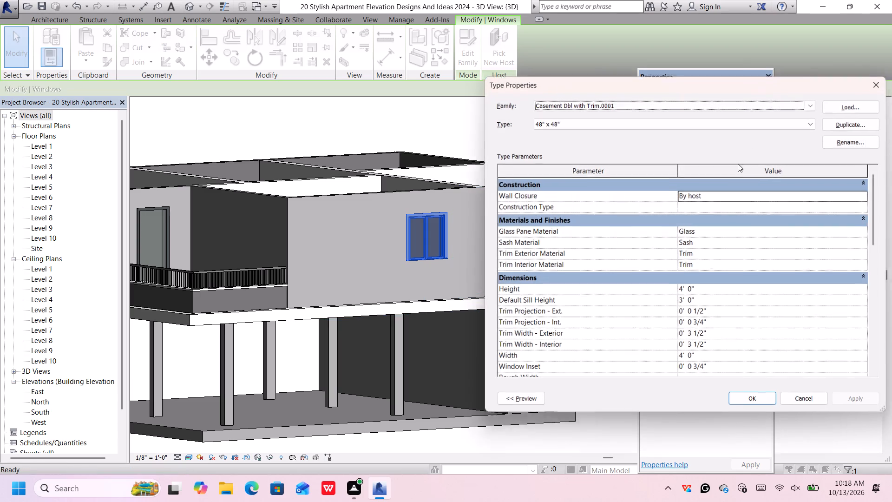
{"action": "left_click", "coordinate": [706, 290]}
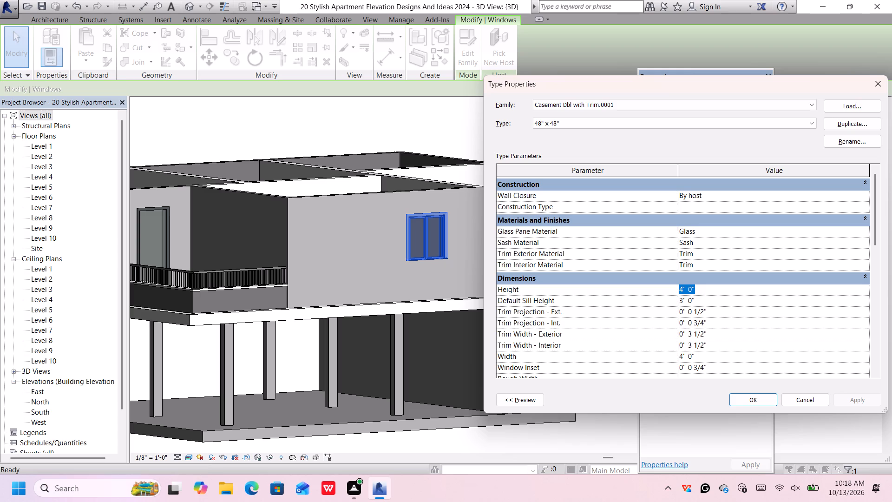
{"action": "key", "text": "BackSpace"}
{"action": "type", "text": "6'"}
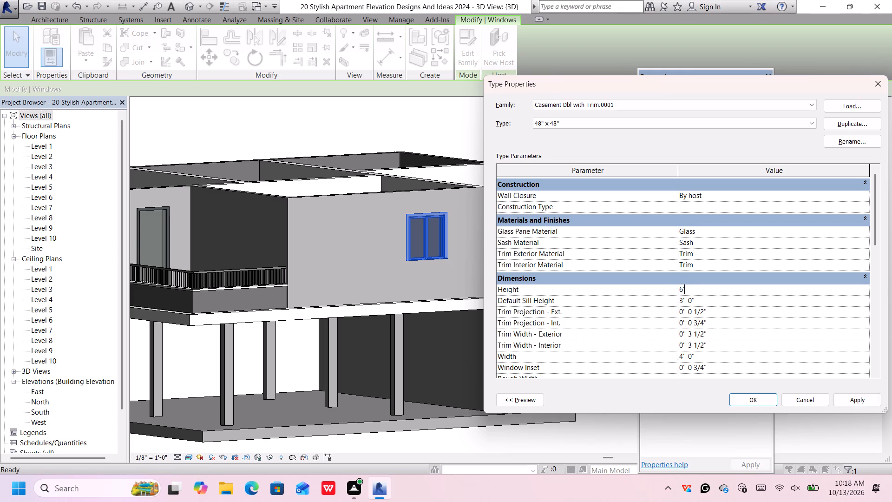
{"action": "key", "text": "Return"}
{"action": "left_click", "coordinate": [858, 400]}
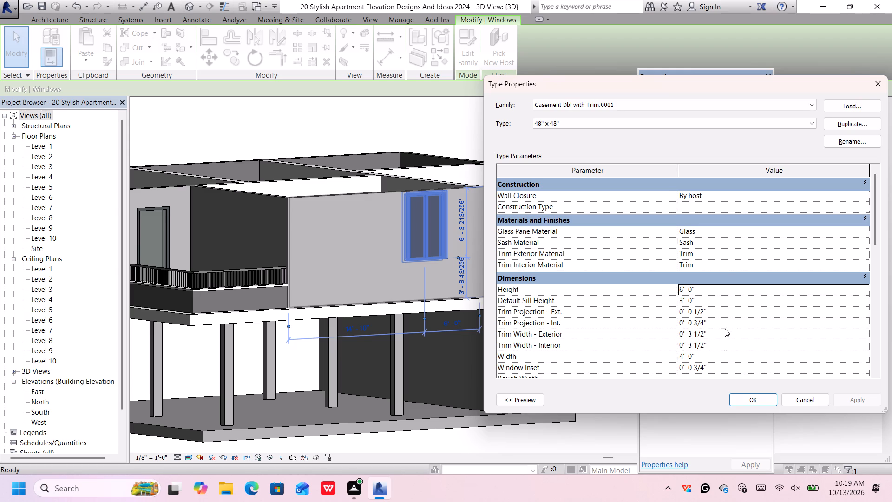
{"action": "left_click", "coordinate": [715, 359]}
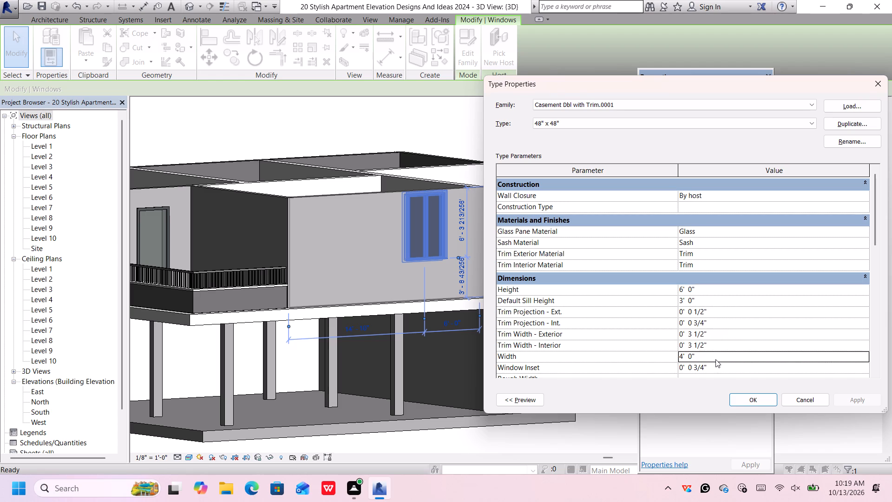
{"action": "key", "text": "BackSpace"}
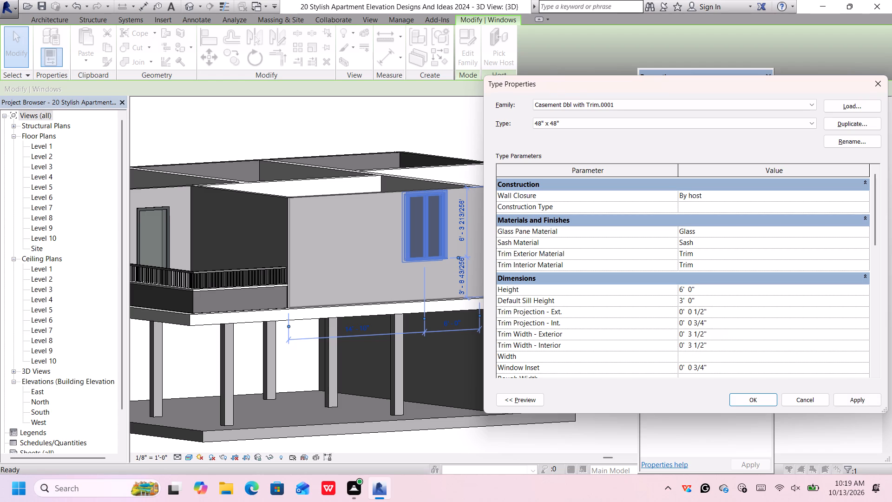
{"action": "key", "text": "5"}
{"action": "key", "text": "apostrophe"}
{"action": "key", "text": "Return"}
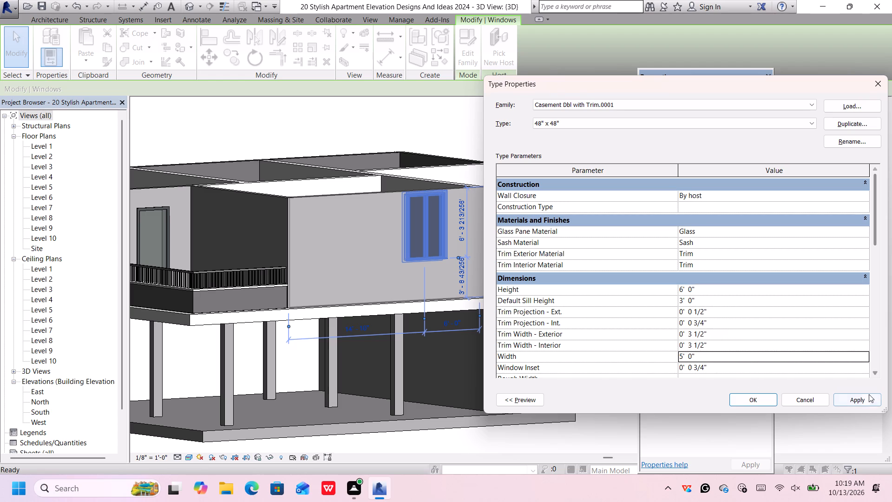
{"action": "left_click", "coordinate": [864, 396]}
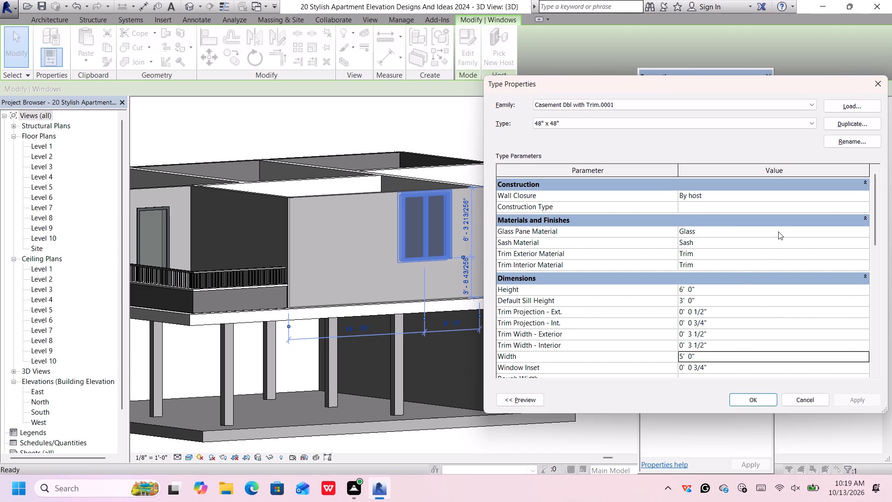
Change the double casement type's Sash Material to Iron, Ductile from the metal materials.
{"action": "left_click", "coordinate": [864, 244]}
{"action": "left_click", "coordinate": [864, 242]}
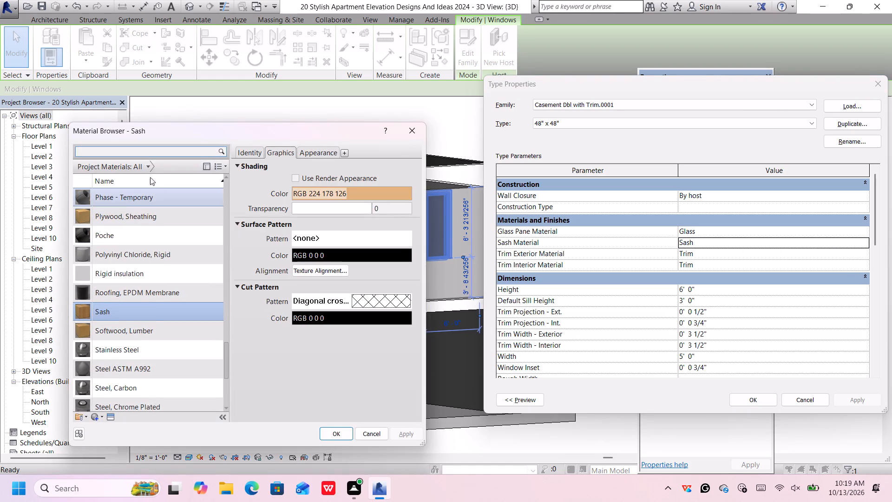
{"action": "left_click", "coordinate": [145, 165]}
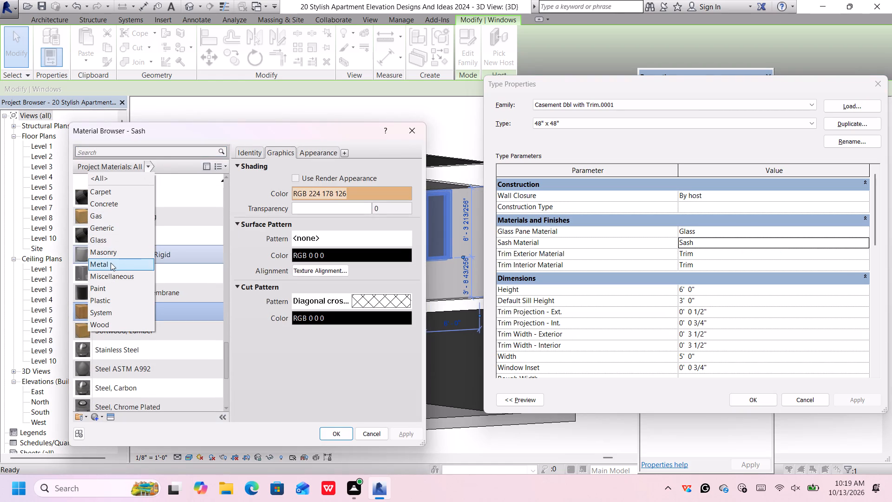
{"action": "left_click", "coordinate": [111, 264]}
{"action": "left_click", "coordinate": [128, 235]}
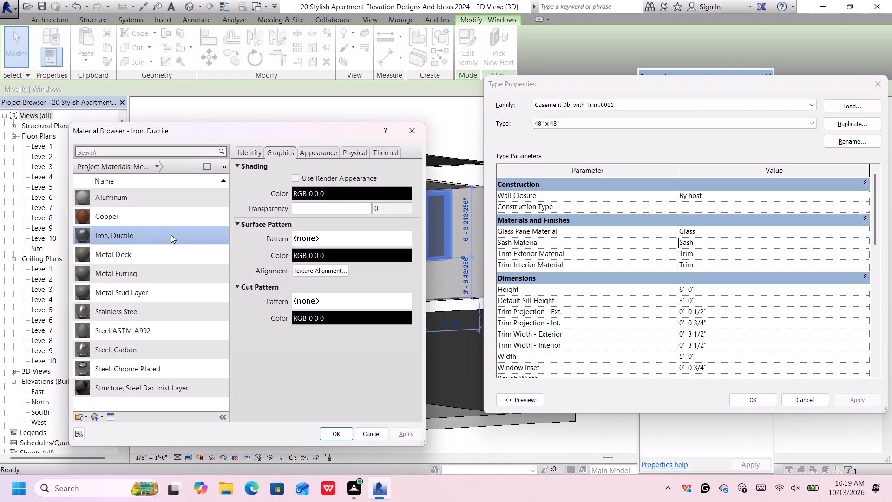
{"action": "left_click", "coordinate": [334, 432]}
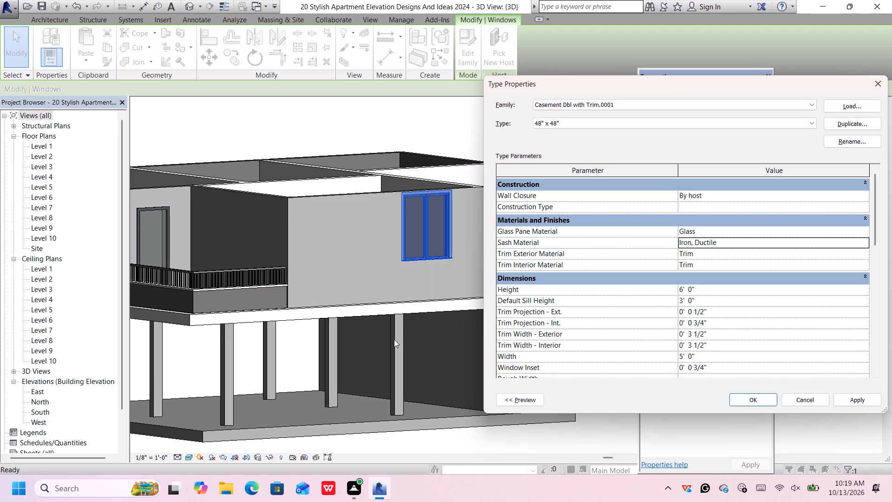
Change the double casement type's Trim Exterior Material to Iron, Ductile from the metal materials.
{"action": "left_click", "coordinate": [863, 252]}
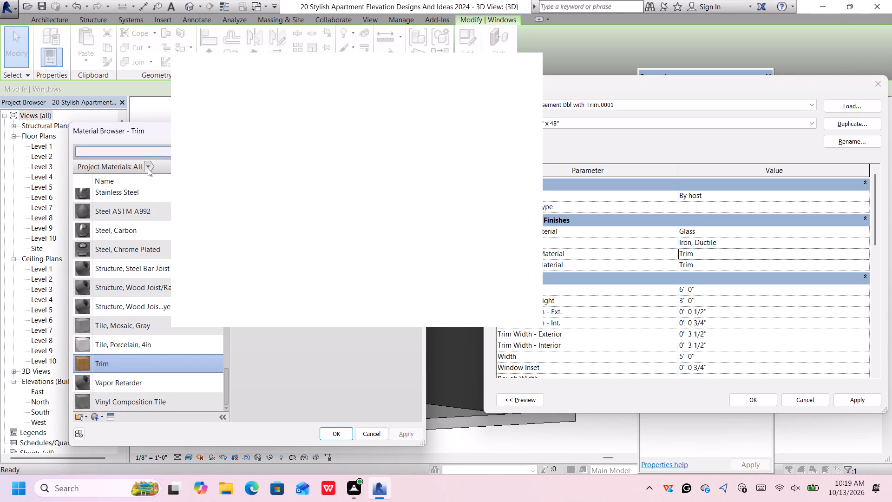
{"action": "left_click", "coordinate": [144, 165]}
{"action": "left_click", "coordinate": [119, 242]}
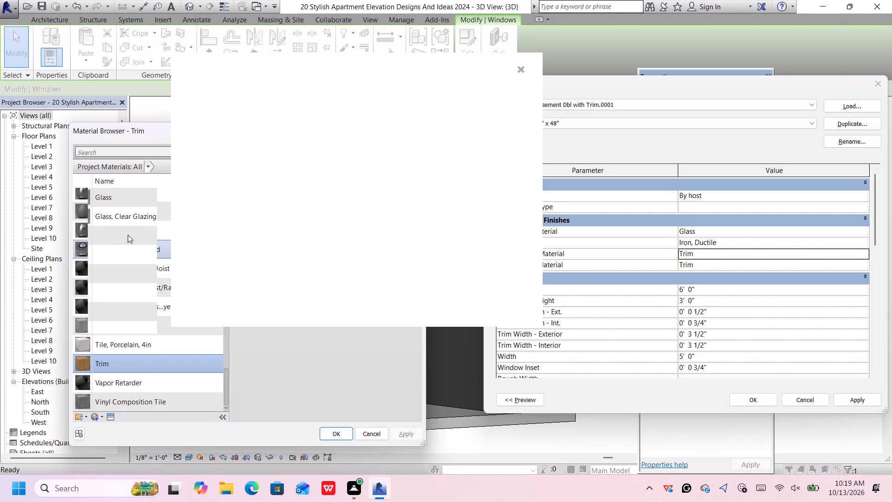
{"action": "left_click", "coordinate": [157, 168]}
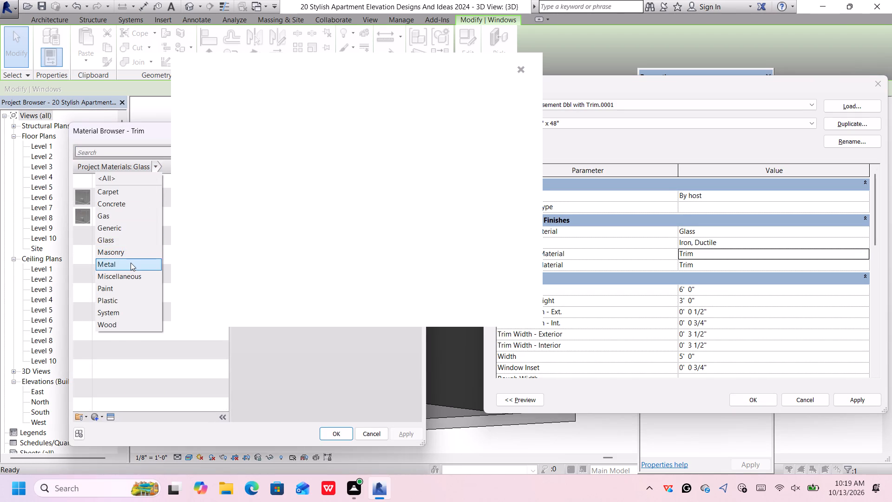
{"action": "left_click", "coordinate": [131, 263]}
{"action": "left_click", "coordinate": [520, 70]}
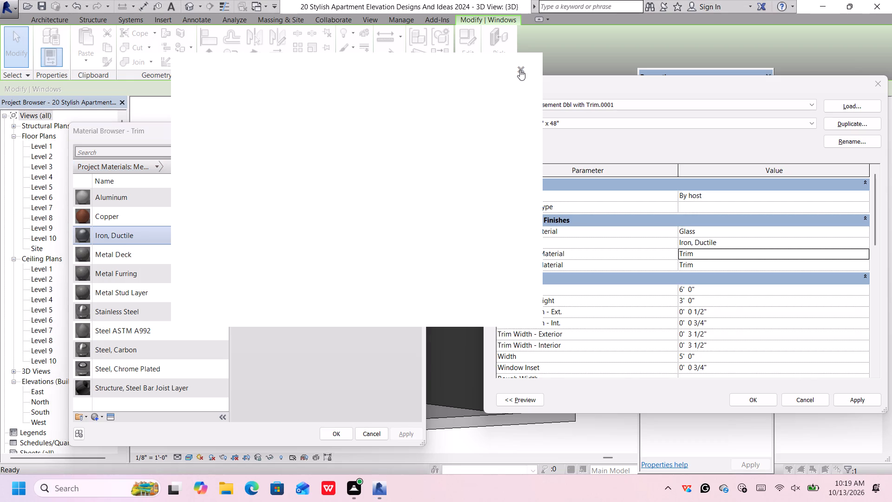
{"action": "left_click", "coordinate": [520, 70]}
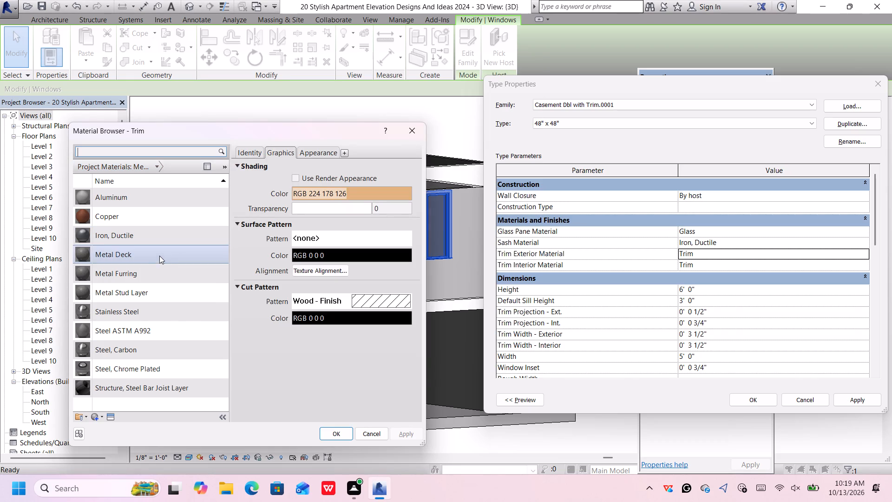
{"action": "left_click", "coordinate": [174, 237]}
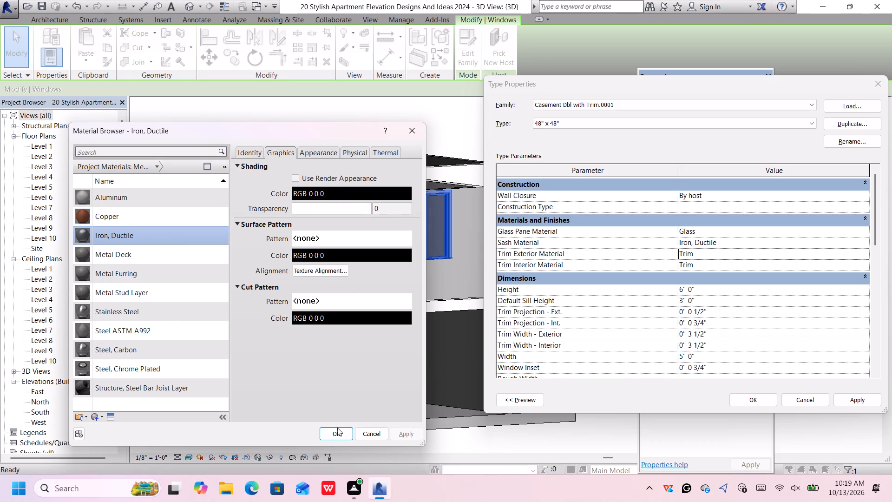
{"action": "left_click", "coordinate": [337, 429]}
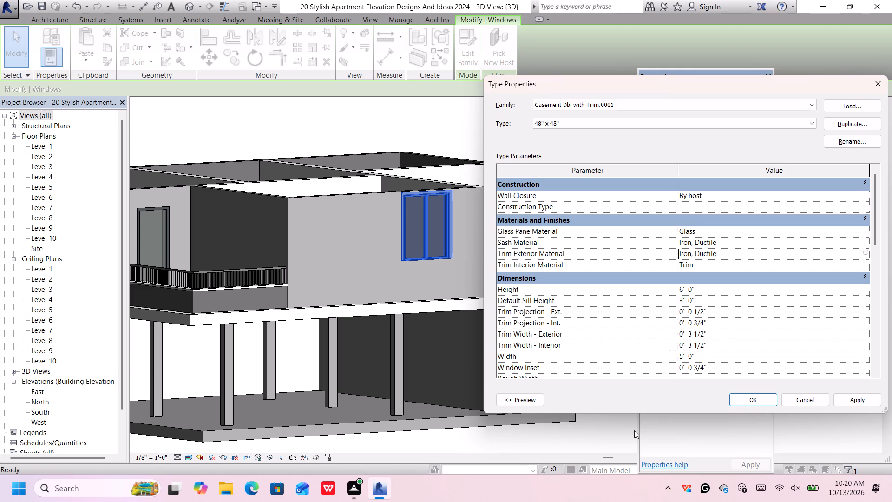
Change the double casement type's Trim Interior Material to Iron, Ductile from the metal materials and apply the type changes.
{"action": "left_click", "coordinate": [864, 264]}
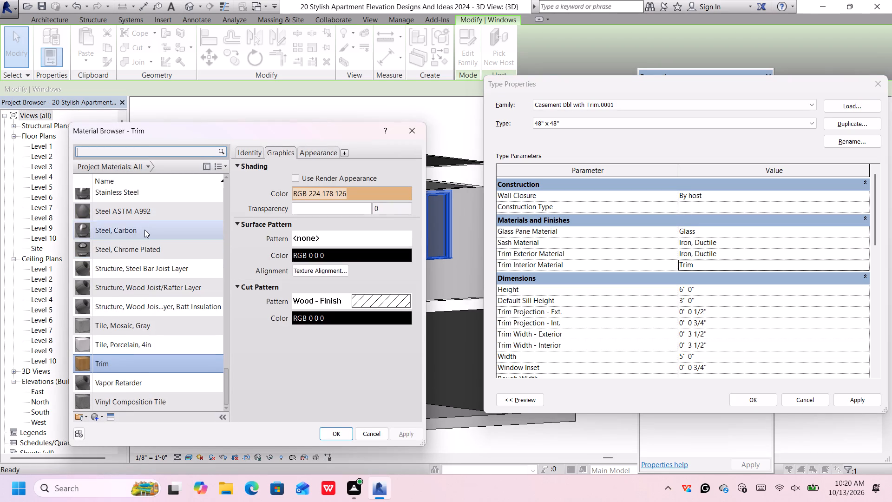
{"action": "scroll", "coordinate": [144, 230], "scroll_direction": "up", "scroll_amount": 2}
{"action": "scroll", "coordinate": [139, 317], "scroll_direction": "down", "scroll_amount": 1}
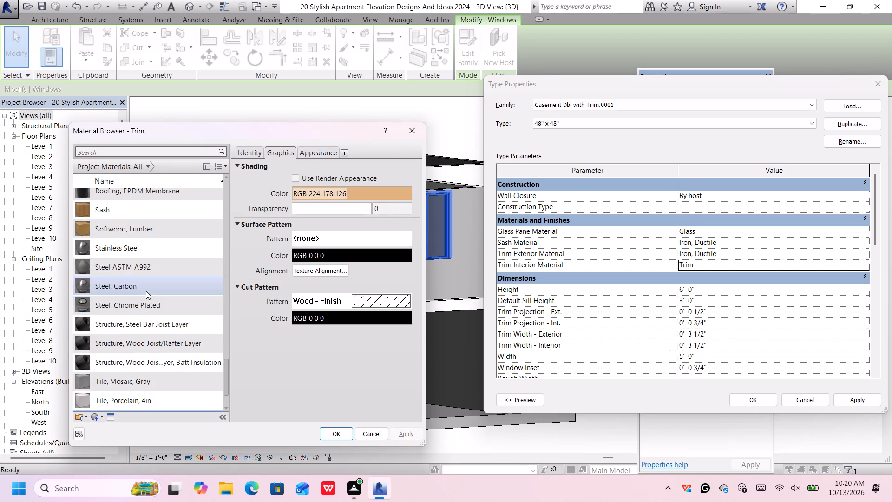
{"action": "scroll", "coordinate": [146, 291], "scroll_direction": "up", "scroll_amount": 1}
{"action": "left_click", "coordinate": [149, 167]}
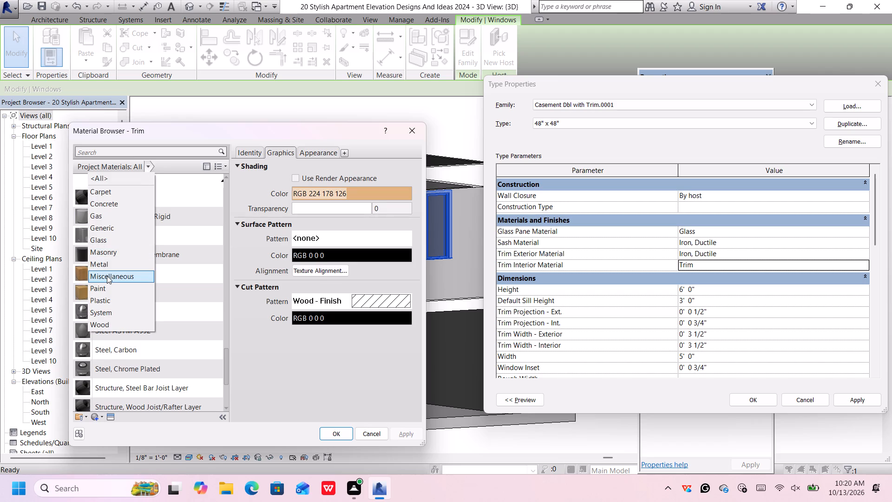
{"action": "left_click", "coordinate": [110, 267]}
{"action": "left_click", "coordinate": [122, 241]}
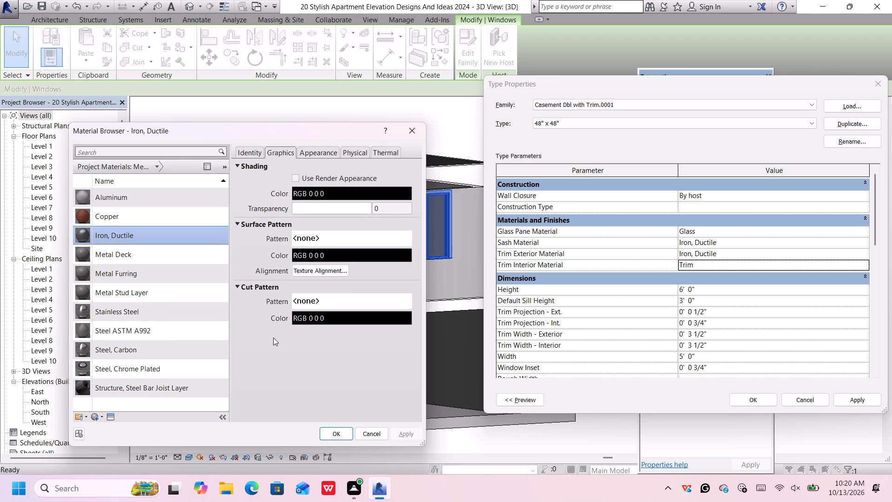
{"action": "left_click", "coordinate": [338, 434]}
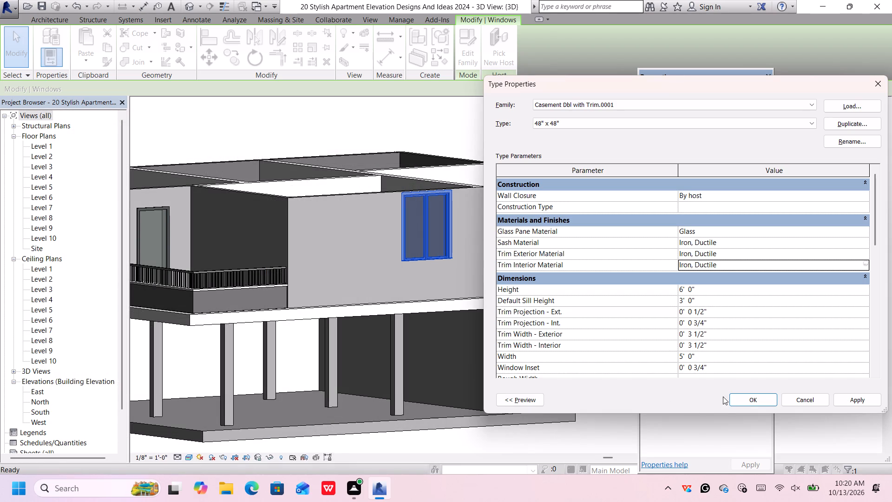
{"action": "left_click", "coordinate": [865, 401]}
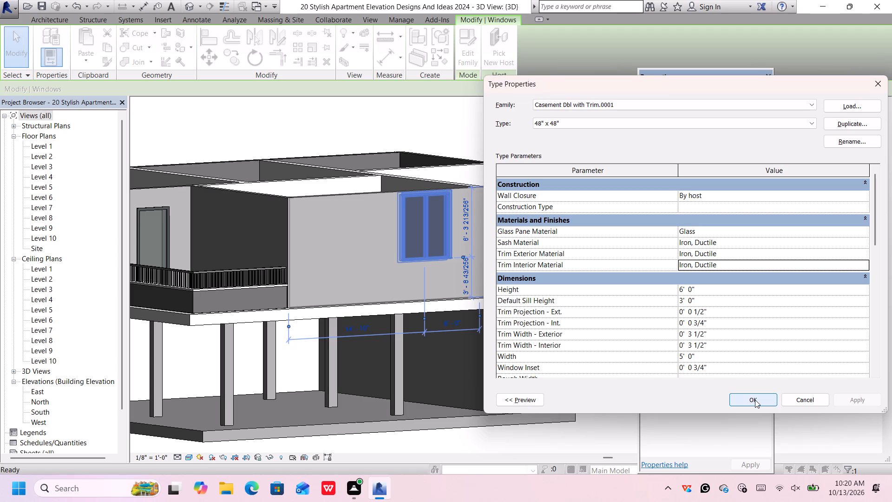
{"action": "left_click", "coordinate": [755, 400]}
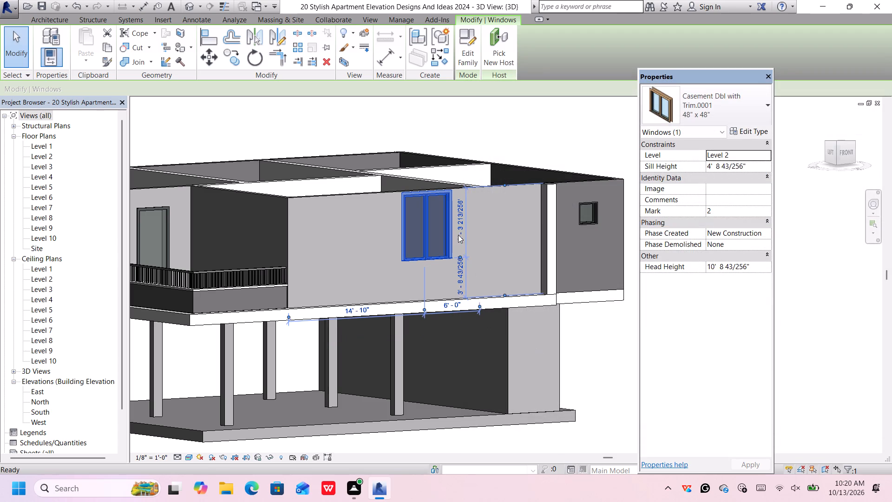
Nudge the double casement window down on the Level 2 side wall to a sill height of about 4' 2".
{"action": "key", "text": "Down"}
{"action": "key", "text": "Down"}
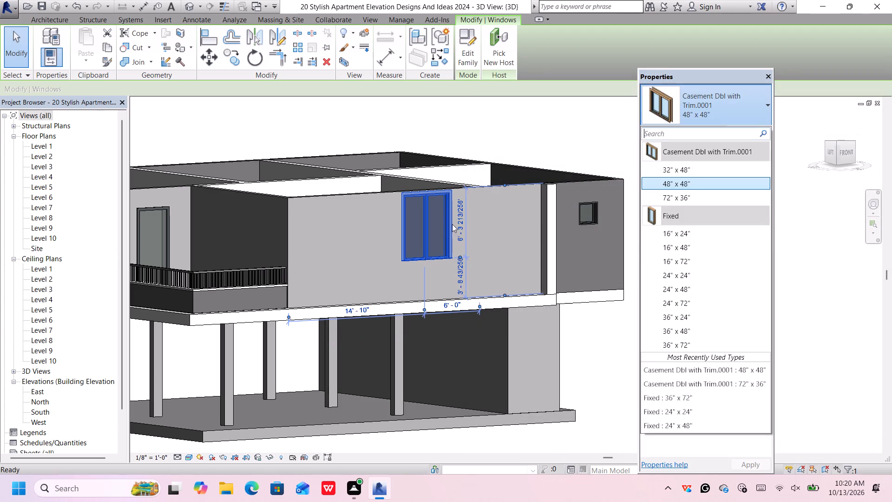
{"action": "left_click", "coordinate": [446, 196]}
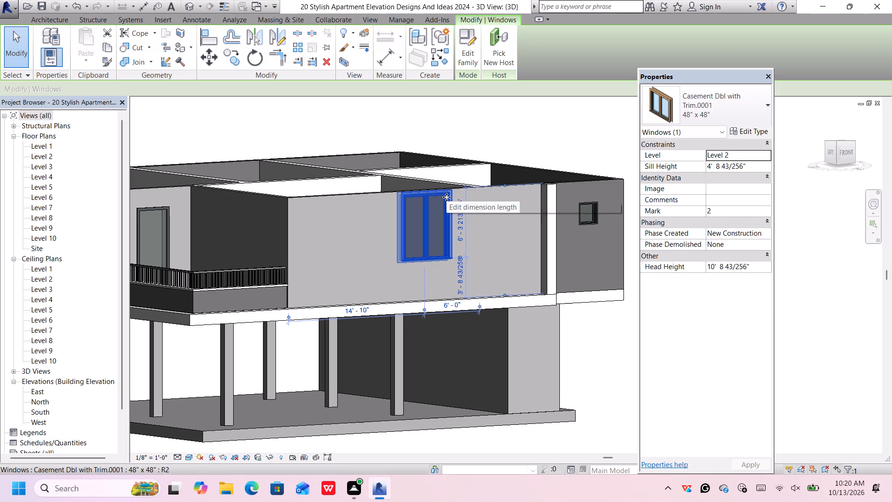
{"action": "key", "text": "Down"}
{"action": "key", "text": "Down"}
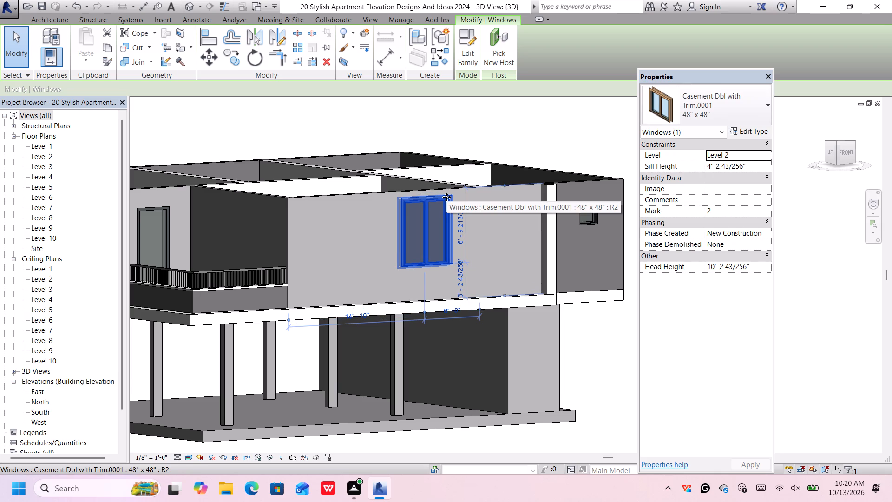
{"action": "scroll", "coordinate": [551, 310], "scroll_direction": "down", "scroll_amount": 1}
{"action": "left_click", "coordinate": [607, 362]}
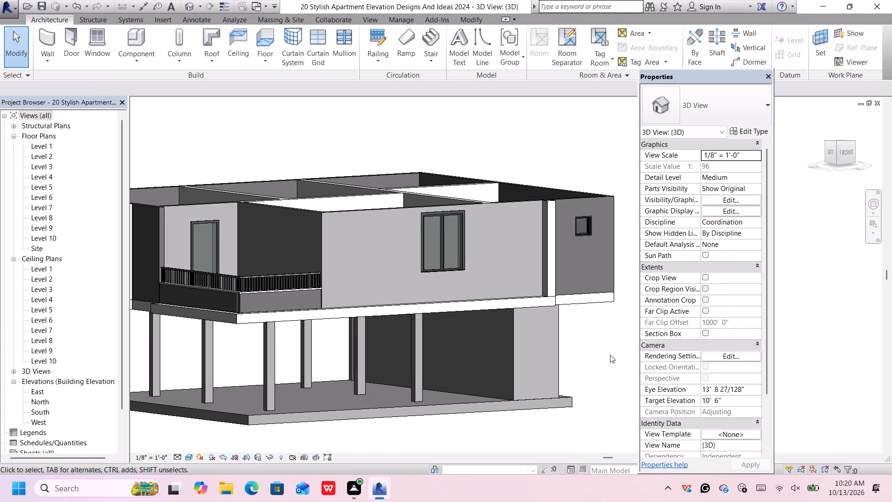
Examine the side wall windows and the balcony corner of the building from several angles, dismissing the pop-up notification.
{"action": "middle_click_drag", "start_coordinate": [610, 355], "coordinate": [596, 330]}
{"action": "scroll", "coordinate": [596, 330], "scroll_direction": "up", "scroll_amount": 1}
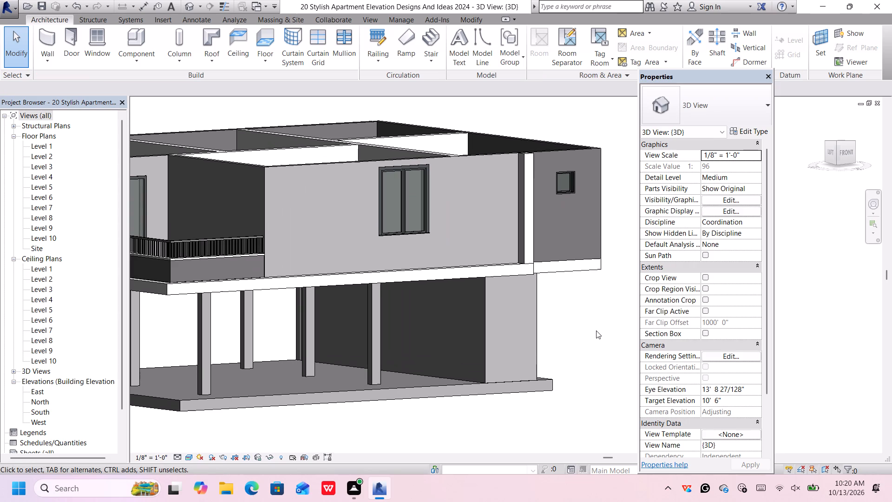
{"action": "scroll", "coordinate": [596, 330], "scroll_direction": "up", "scroll_amount": 1}
{"action": "scroll", "coordinate": [596, 330], "scroll_direction": "down", "scroll_amount": 2}
{"action": "scroll", "coordinate": [246, 234], "scroll_direction": "down", "scroll_amount": 2}
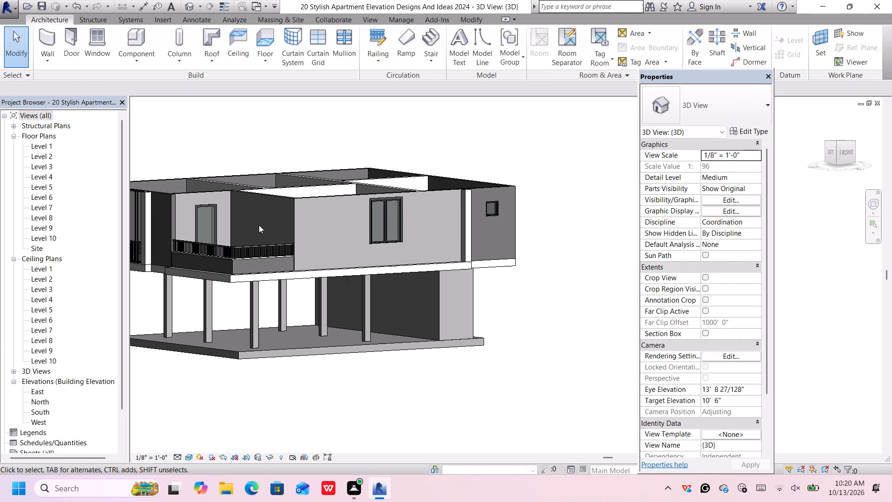
{"action": "scroll", "coordinate": [259, 225], "scroll_direction": "down", "scroll_amount": 1}
{"action": "middle_click_drag", "start_coordinate": [270, 232], "coordinate": [357, 245]}
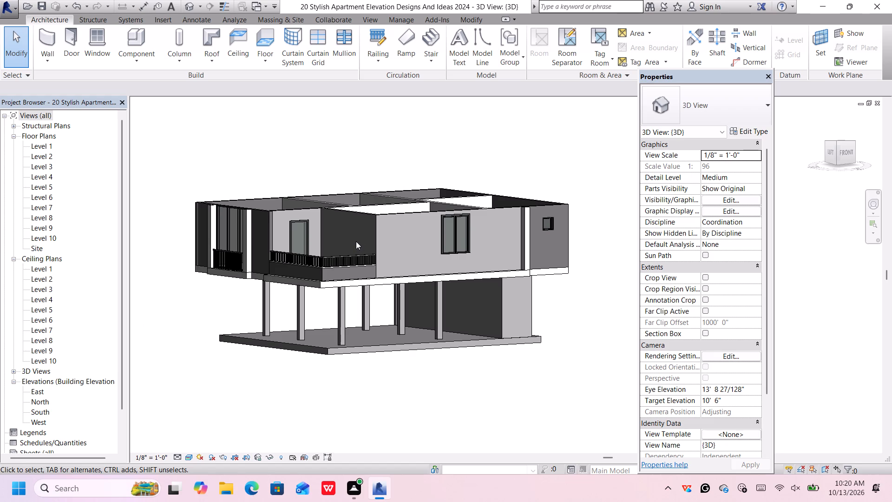
{"action": "middle_click_drag", "start_coordinate": [356, 241], "coordinate": [484, 253]}
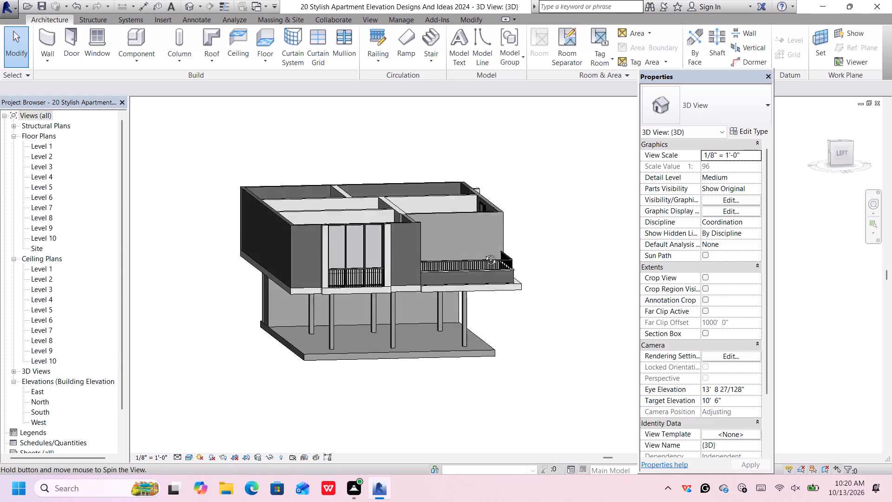
{"action": "middle_click_drag", "start_coordinate": [484, 253], "coordinate": [410, 258]}
{"action": "middle_click", "coordinate": [410, 258], "text": "shift"}
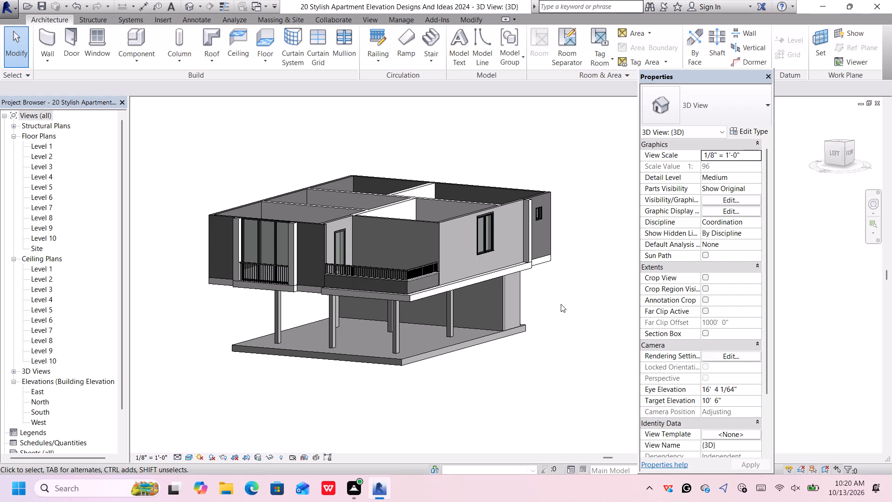
{"action": "middle_click_drag", "start_coordinate": [561, 306], "coordinate": [572, 334]}
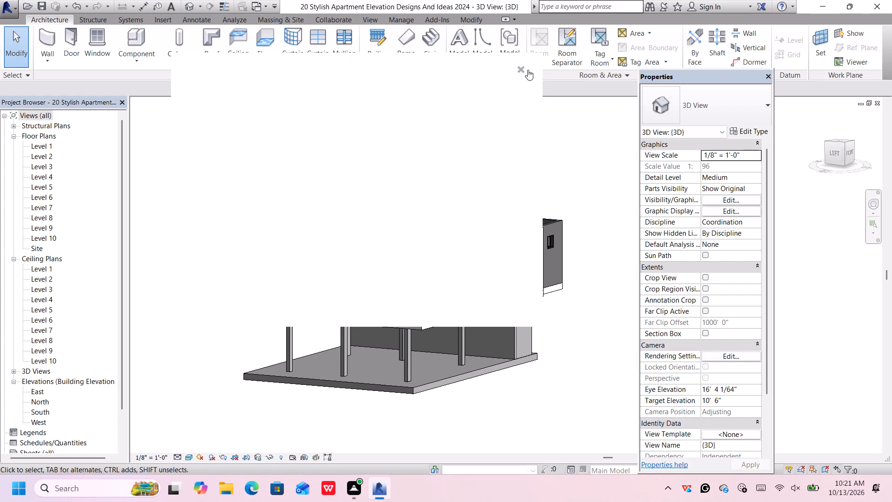
{"action": "left_click", "coordinate": [520, 68]}
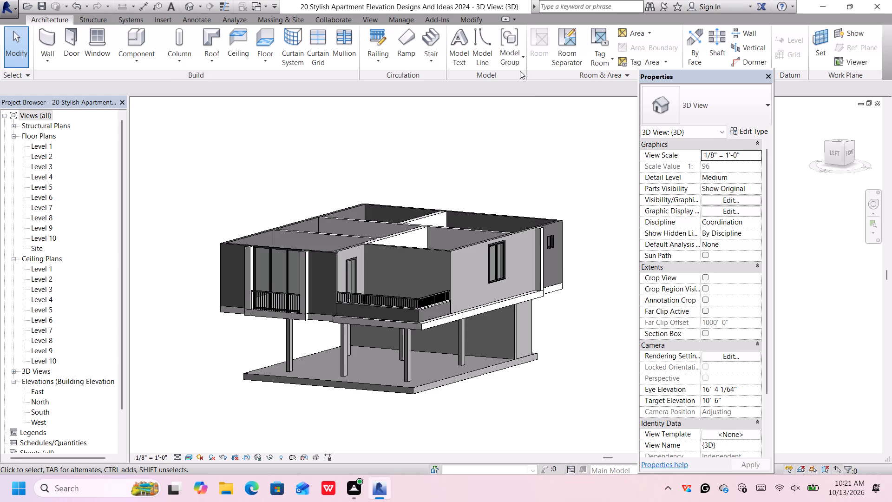
Set the double casement window type's width to 6' in its type properties.
{"action": "left_click", "coordinate": [491, 270]}
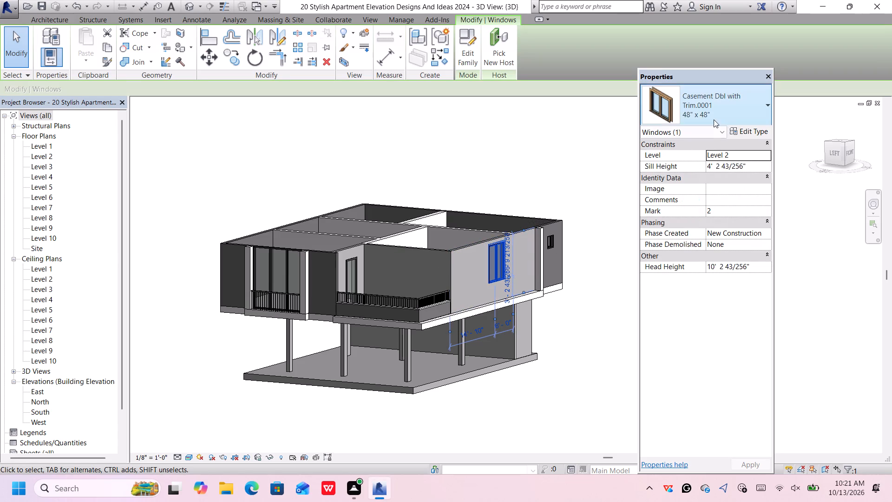
{"action": "left_click", "coordinate": [744, 128]}
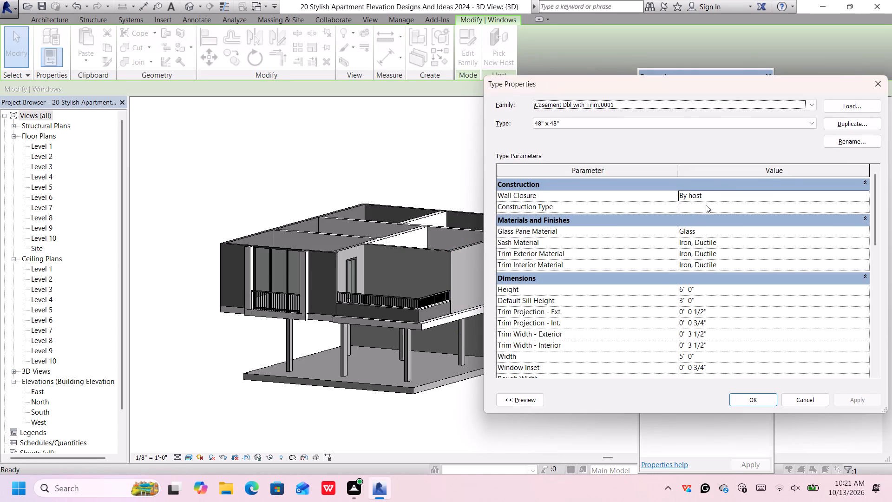
{"action": "left_click", "coordinate": [699, 352]}
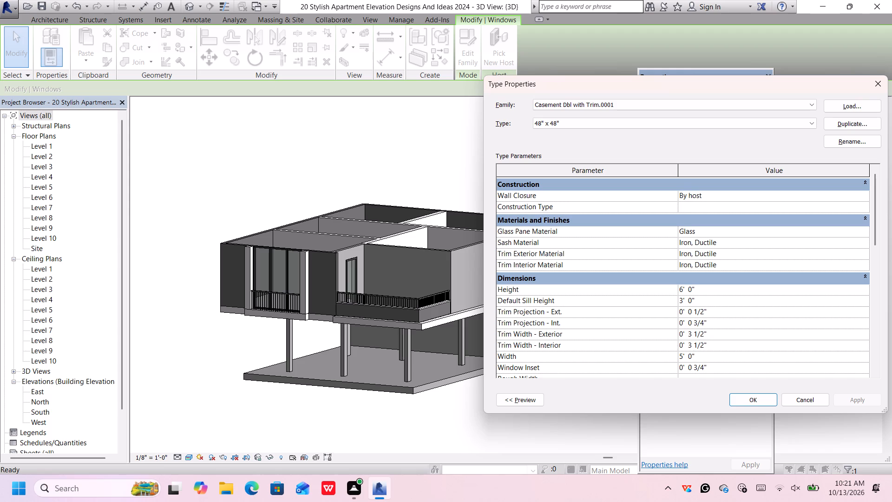
{"action": "key", "text": "BackSpace"}
{"action": "key", "text": "BackSpace"}
{"action": "key", "text": "BackSpace"}
{"action": "key", "text": "BackSpace"}
{"action": "key", "text": "BackSpace"}
{"action": "key", "text": "BackSpace"}
{"action": "key", "text": "BackSpace"}
{"action": "key", "text": "BackSpace"}
{"action": "key", "text": "BackSpace"}
{"action": "key", "text": "BackSpace"}
{"action": "key", "text": "BackSpace"}
{"action": "key", "text": "Right"}
{"action": "key", "text": "apostrophe"}
{"action": "key", "text": "BackSpace"}
{"action": "key", "text": "6"}
{"action": "key", "text": "apostrophe"}
{"action": "key", "text": "Return"}
{"action": "left_click", "coordinate": [858, 397]}
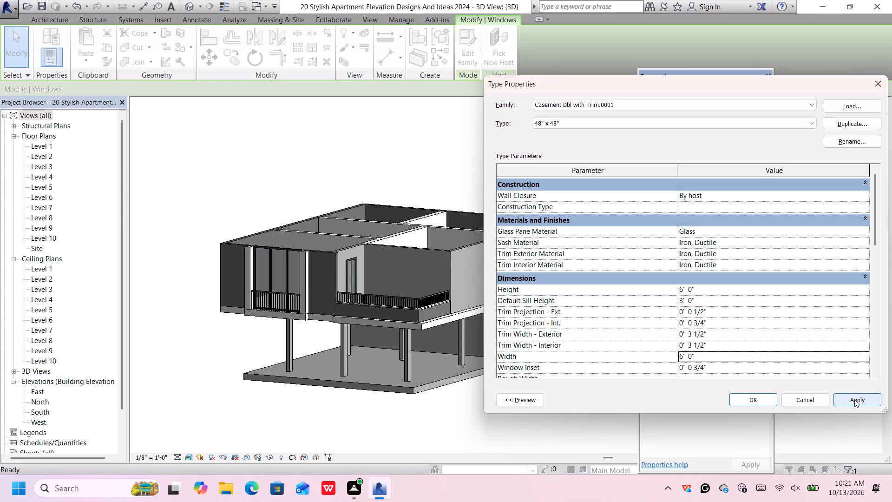
{"action": "left_click", "coordinate": [752, 401]}
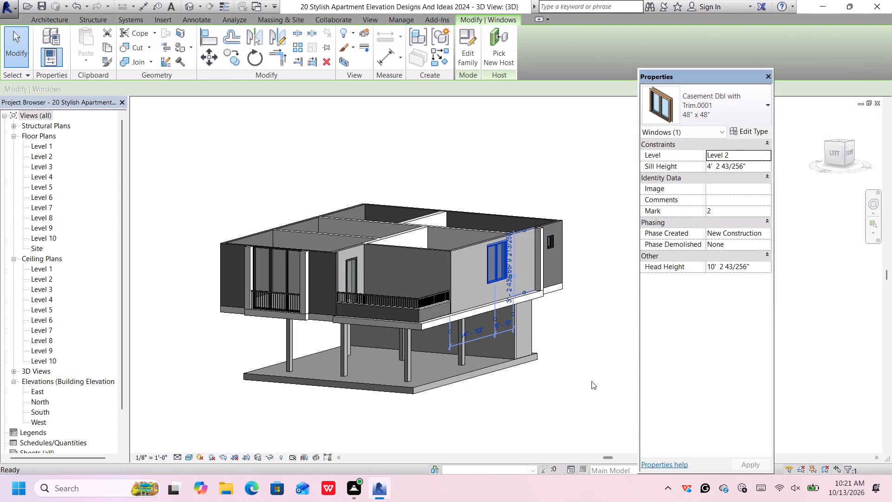
{"action": "left_click_drag", "start_coordinate": [590, 379], "coordinate": [585, 376]}
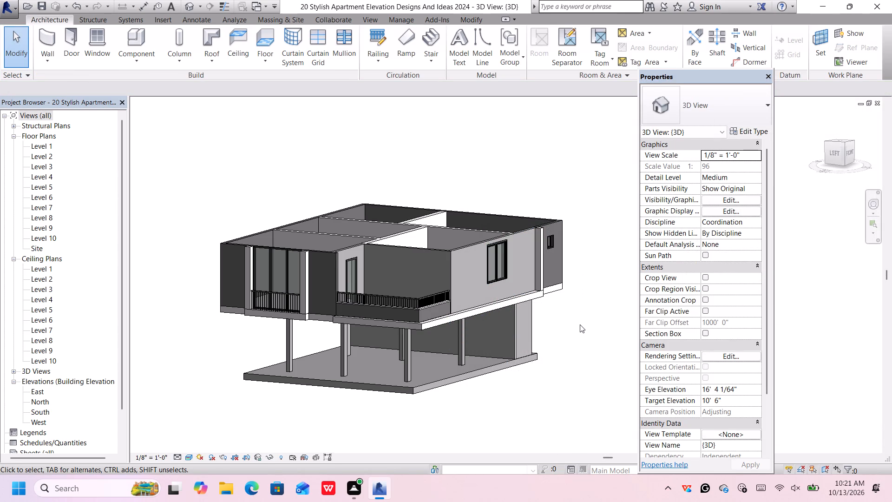
Examine the widened side wall window's proportions against the balcony corner and the rest of the elevation.
{"action": "scroll", "coordinate": [573, 318], "scroll_direction": "up", "scroll_amount": 1}
{"action": "scroll", "coordinate": [572, 318], "scroll_direction": "down", "scroll_amount": 3}
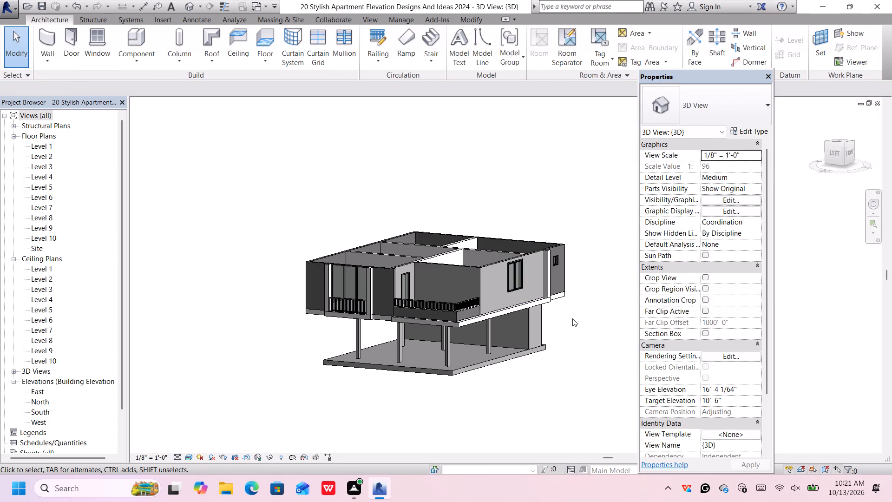
{"action": "middle_click_drag", "start_coordinate": [572, 319], "coordinate": [566, 299]}
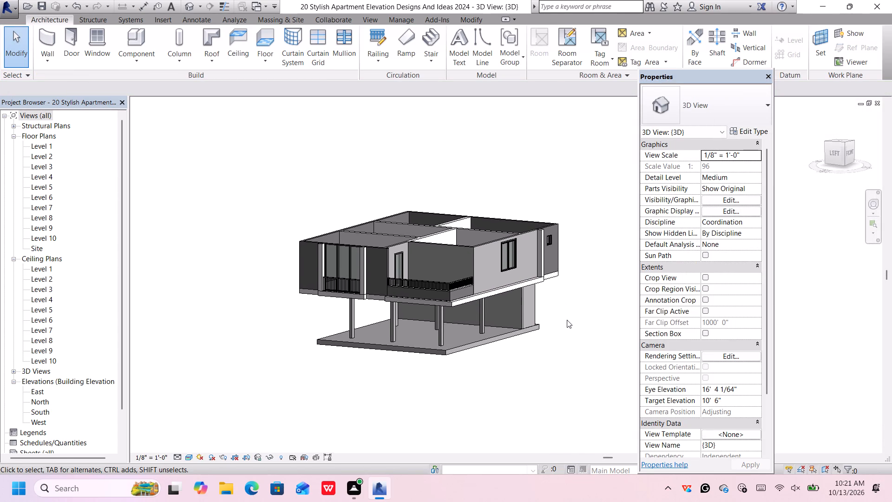
{"action": "middle_click_drag", "start_coordinate": [567, 321], "coordinate": [579, 292]}
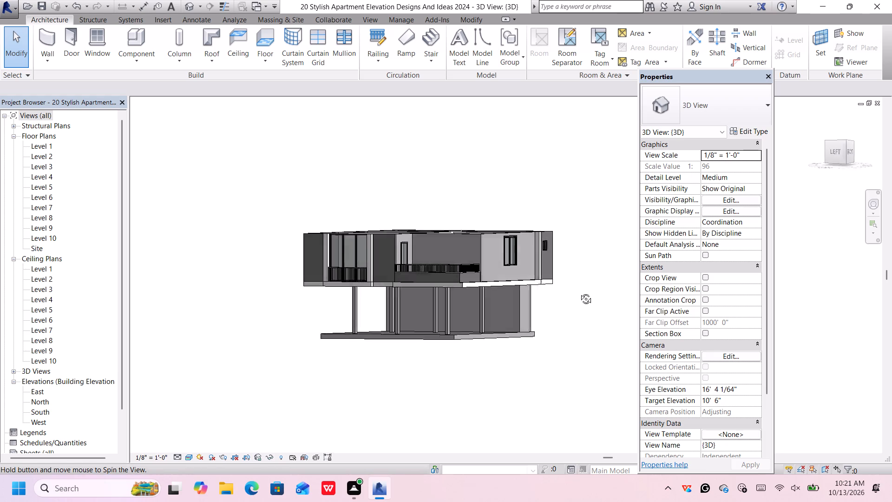
{"action": "middle_click_drag", "start_coordinate": [579, 292], "coordinate": [545, 304]}
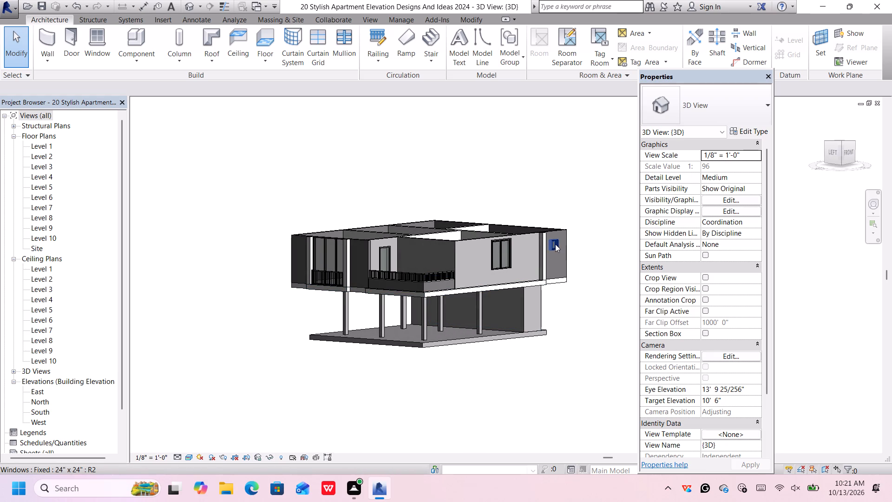
{"action": "scroll", "coordinate": [375, 258], "scroll_direction": "up", "scroll_amount": 1}
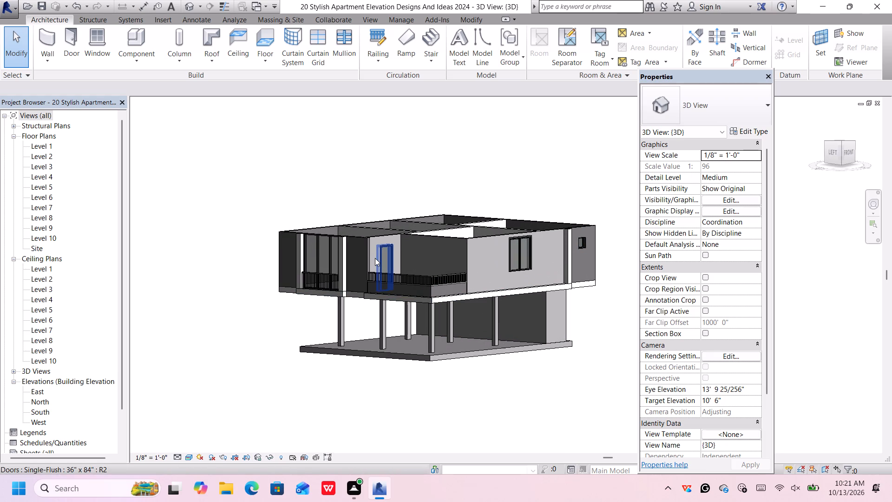
{"action": "scroll", "coordinate": [376, 258], "scroll_direction": "down", "scroll_amount": 3}
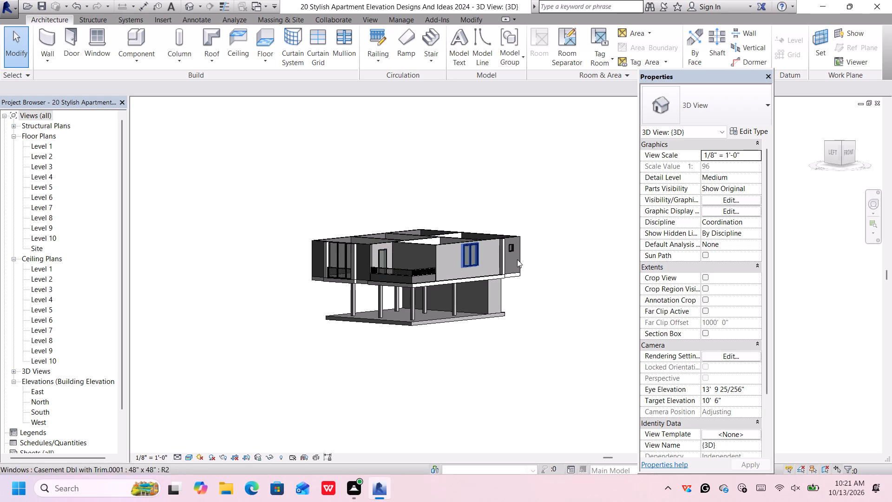
{"action": "middle_click_drag", "start_coordinate": [557, 343], "coordinate": [554, 313]}
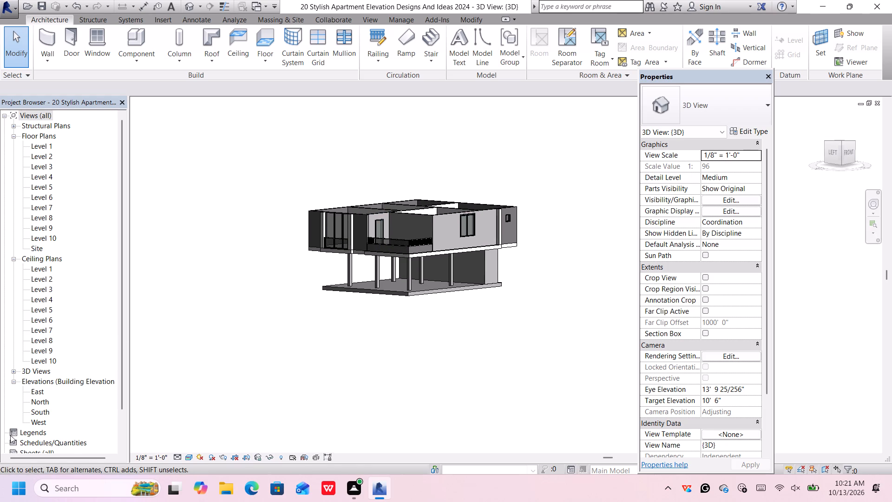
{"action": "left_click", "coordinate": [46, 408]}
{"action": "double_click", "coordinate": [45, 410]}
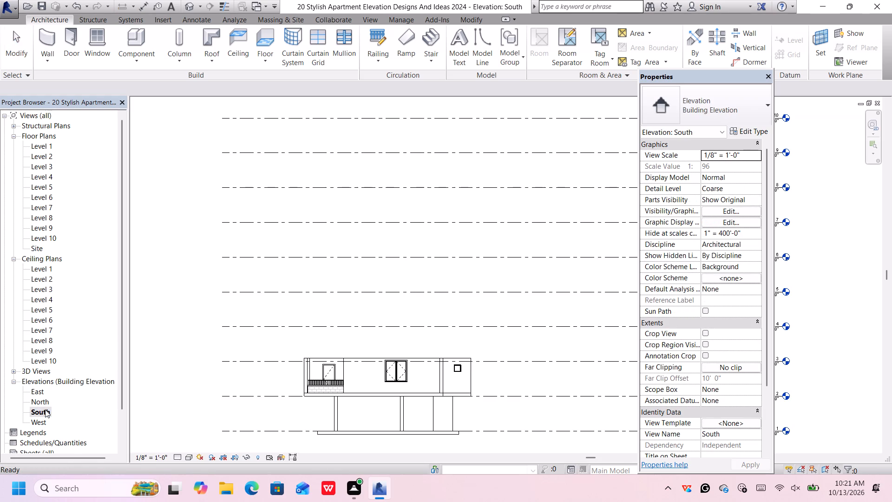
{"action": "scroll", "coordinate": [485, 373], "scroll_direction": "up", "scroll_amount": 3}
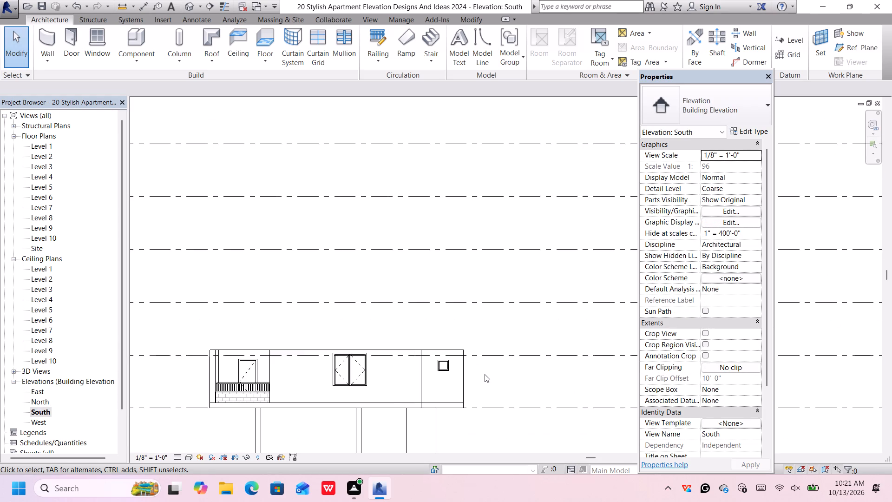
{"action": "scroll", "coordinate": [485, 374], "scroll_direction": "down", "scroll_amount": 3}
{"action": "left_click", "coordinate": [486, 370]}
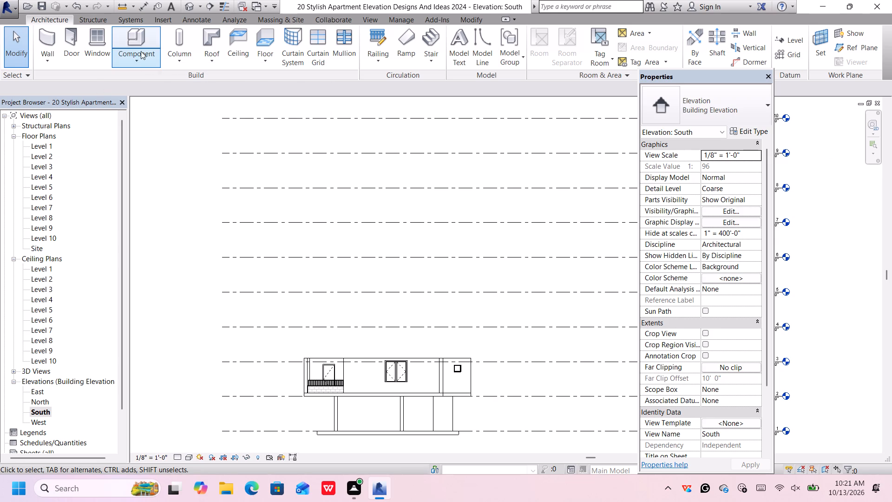
Group all Level 2 walls, floor slab, balcony railing, door and windows from the front 3D view into one model group, keeping the default name.
{"action": "left_click", "coordinate": [190, 6]}
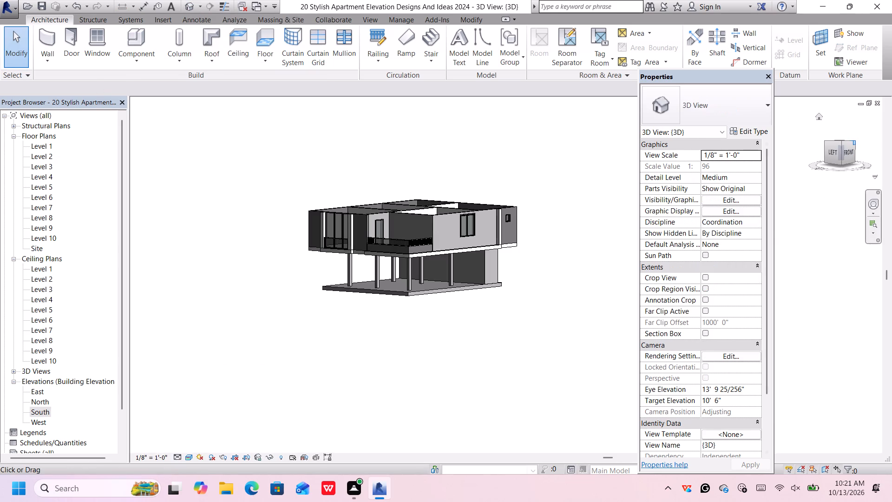
{"action": "left_click", "coordinate": [852, 150]}
{"action": "middle_click_drag", "start_coordinate": [570, 277], "coordinate": [464, 256]}
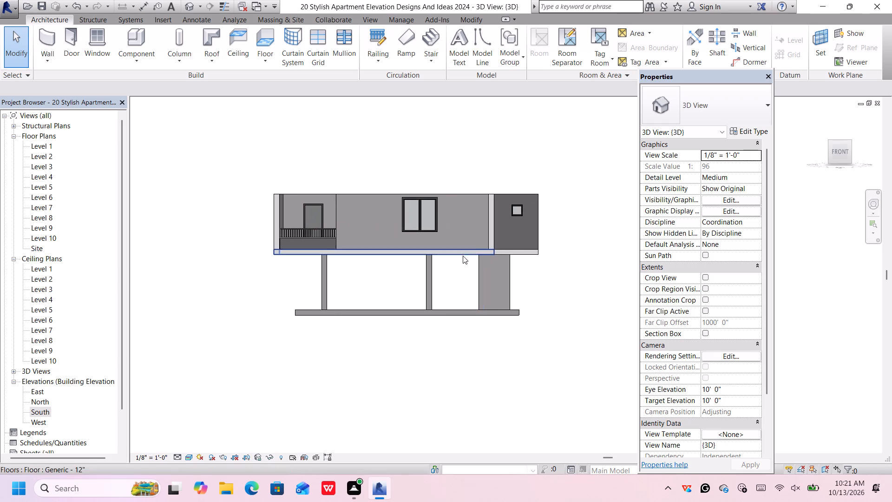
{"action": "left_click_drag", "start_coordinate": [572, 178], "coordinate": [337, 255]}
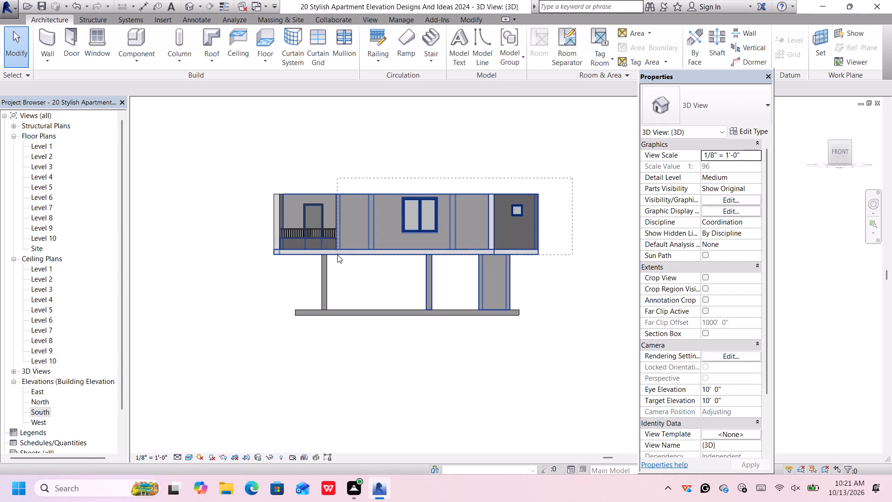
{"action": "left_click_drag", "start_coordinate": [337, 255], "coordinate": [251, 252]}
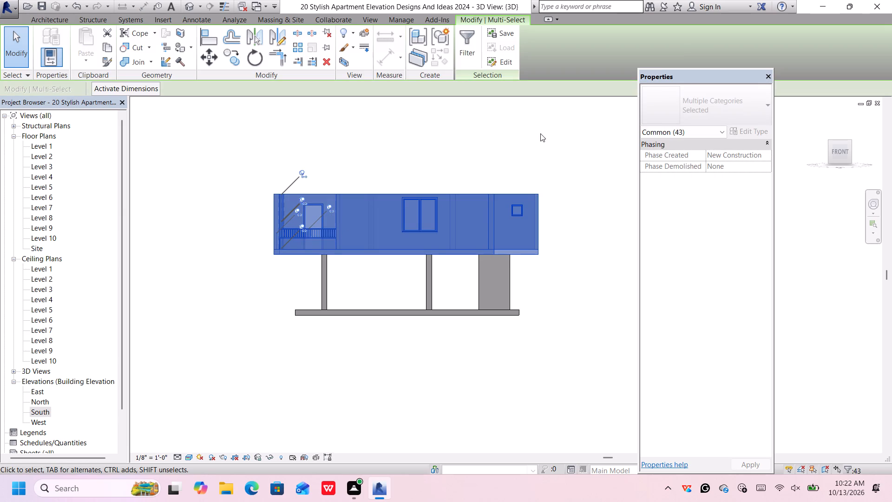
{"action": "left_click", "coordinate": [439, 35]}
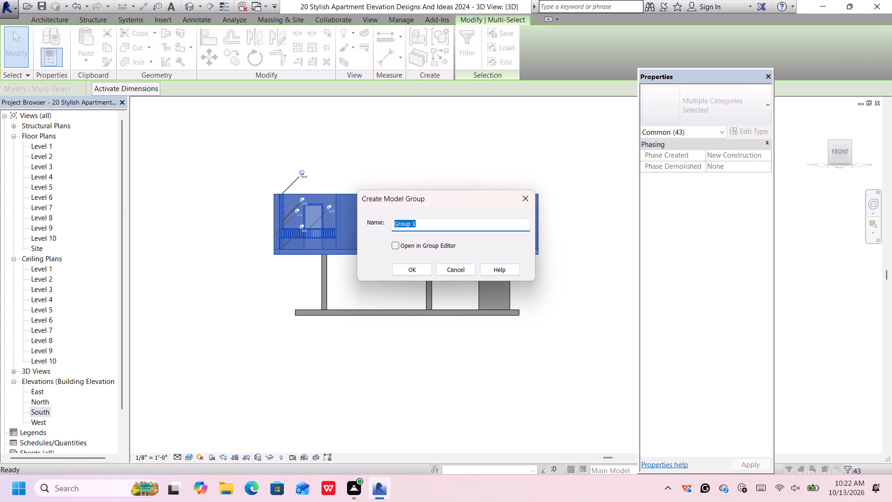
{"action": "key", "text": "Return"}
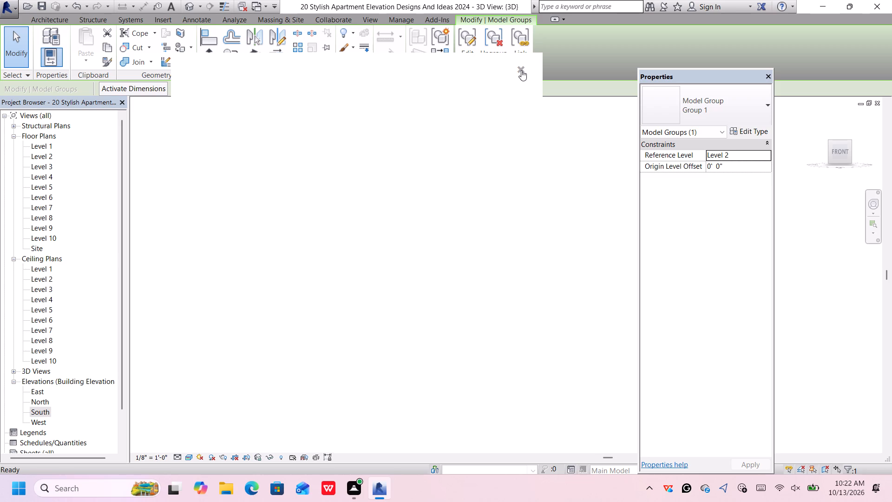
{"action": "left_click", "coordinate": [523, 69]}
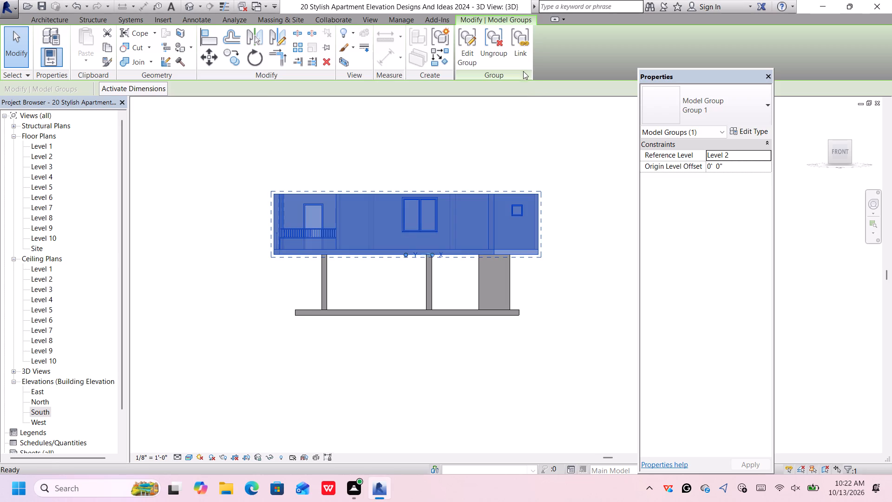
Copy the storey group in the South elevation and paste it straight up, about 14' above the original.
{"action": "middle_click_drag", "start_coordinate": [572, 195], "coordinate": [571, 203]}
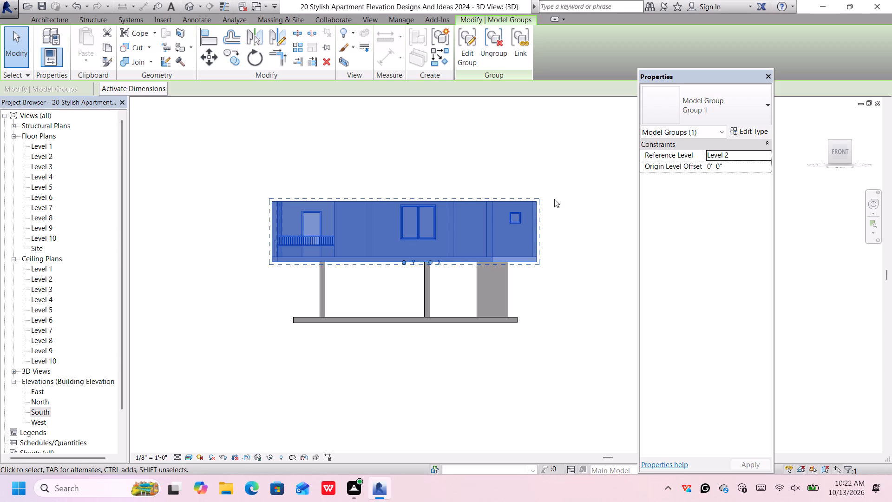
{"action": "middle_click_drag", "start_coordinate": [556, 200], "coordinate": [556, 209]}
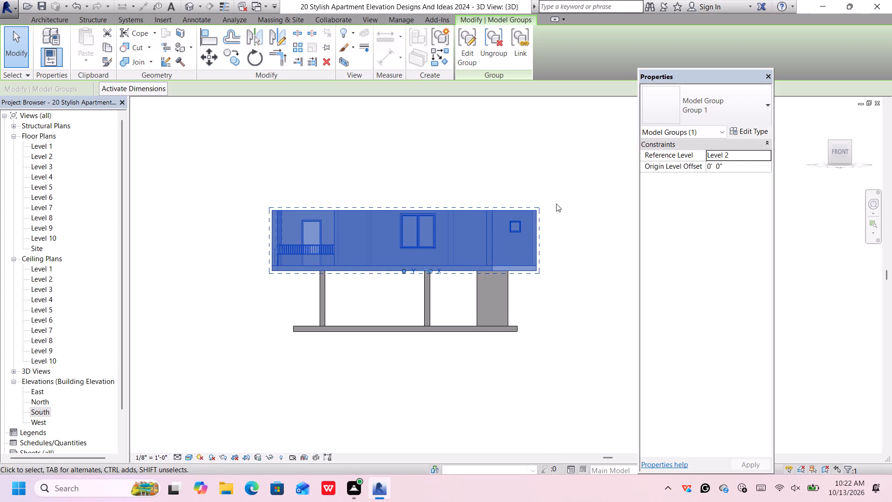
{"action": "middle_click_drag", "start_coordinate": [490, 133], "coordinate": [492, 140]}
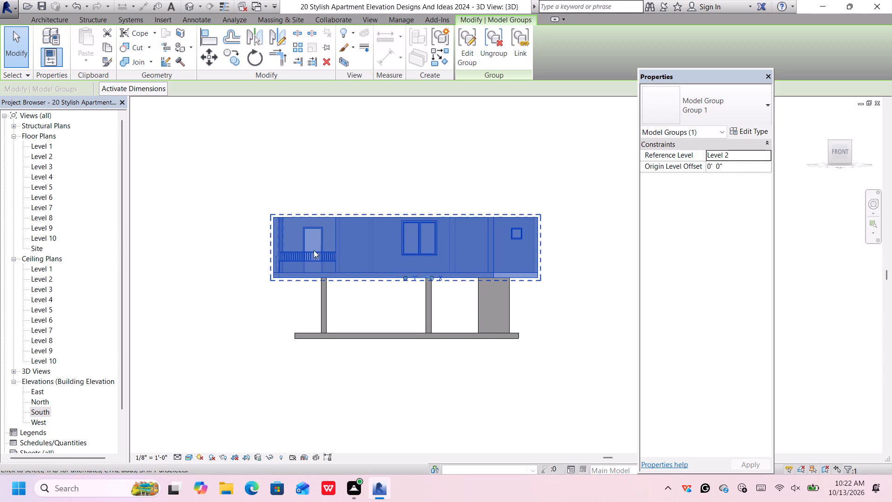
{"action": "double_click", "coordinate": [45, 414]}
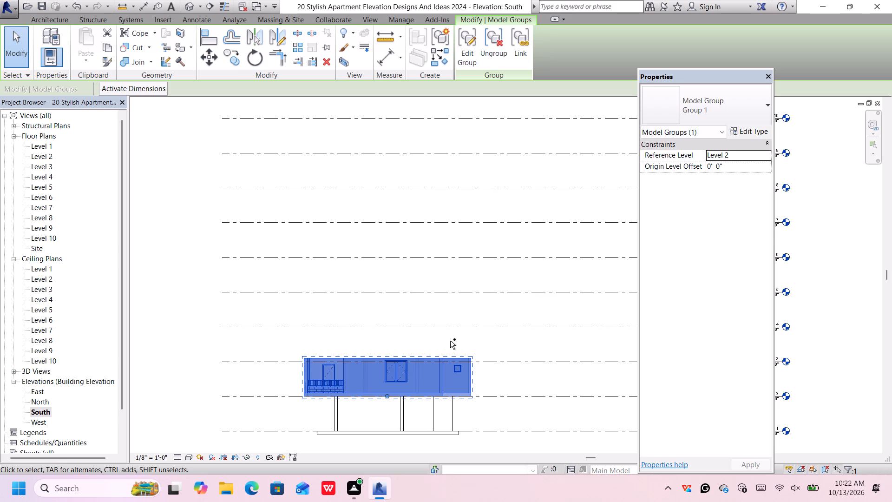
{"action": "key", "text": "ctrl+v"}
{"action": "key", "text": "ctrl+c"}
{"action": "key", "text": "ctrl+v"}
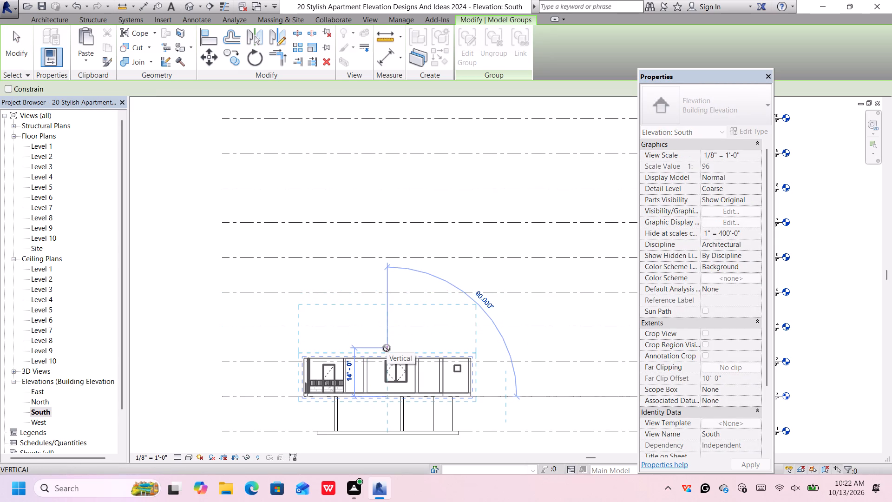
{"action": "left_click", "coordinate": [387, 349]}
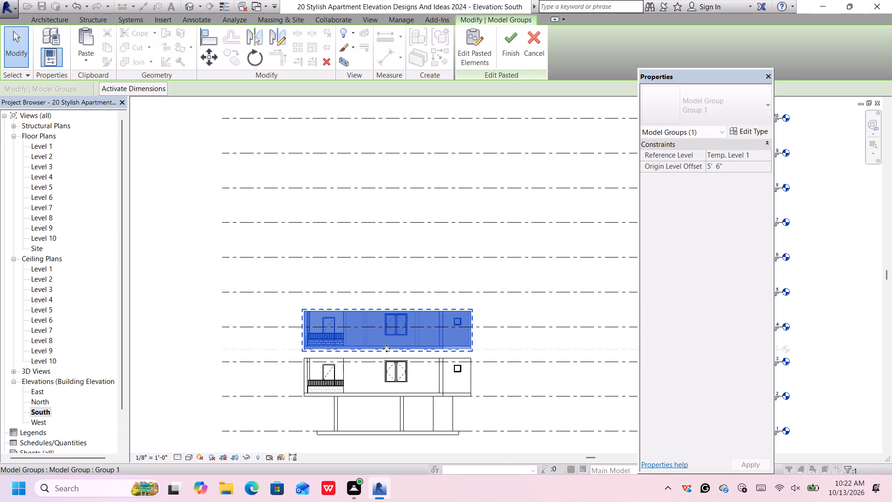
Nudge the pasted storey group down until its floor slab rests on top of the original storey's walls.
{"action": "key", "text": "Down"}
{"action": "key", "text": "Down"}
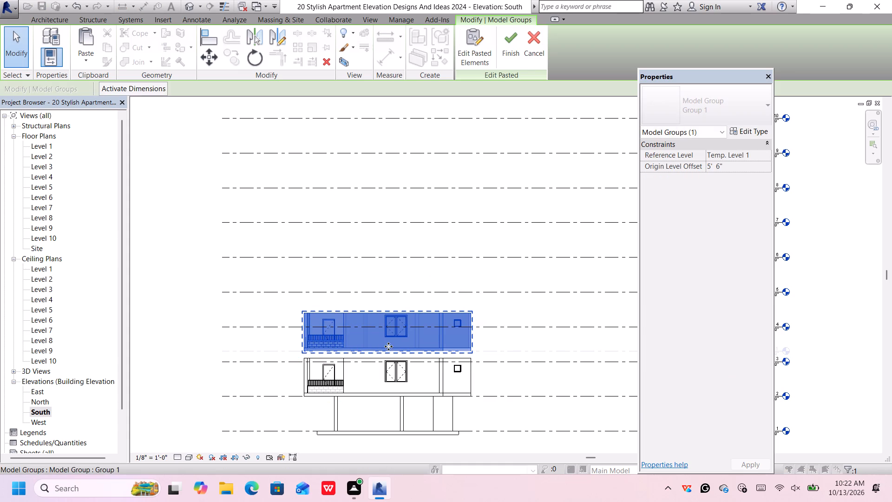
{"action": "key", "text": "Down"}
{"action": "scroll", "coordinate": [308, 360], "scroll_direction": "up", "scroll_amount": 8}
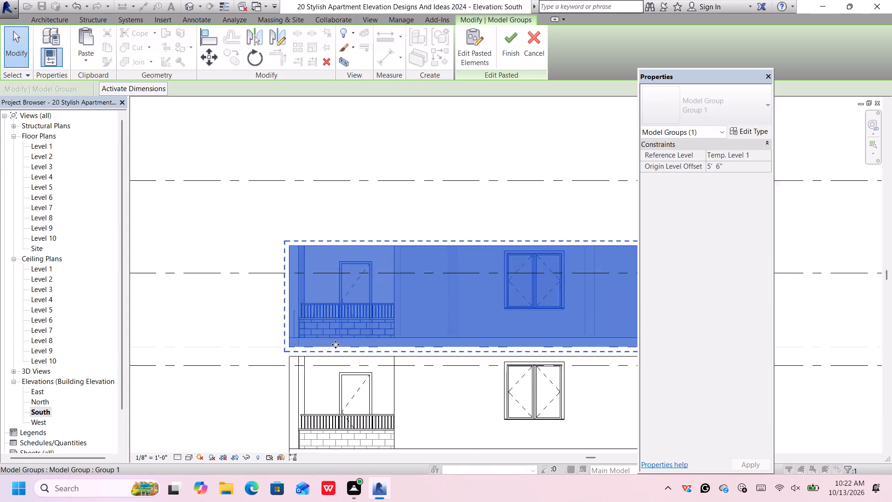
{"action": "scroll", "coordinate": [335, 344], "scroll_direction": "up", "scroll_amount": 4}
{"action": "key", "text": "Down"}
{"action": "key", "text": "Down"}
{"action": "key", "text": "Down"}
{"action": "key", "text": "Down"}
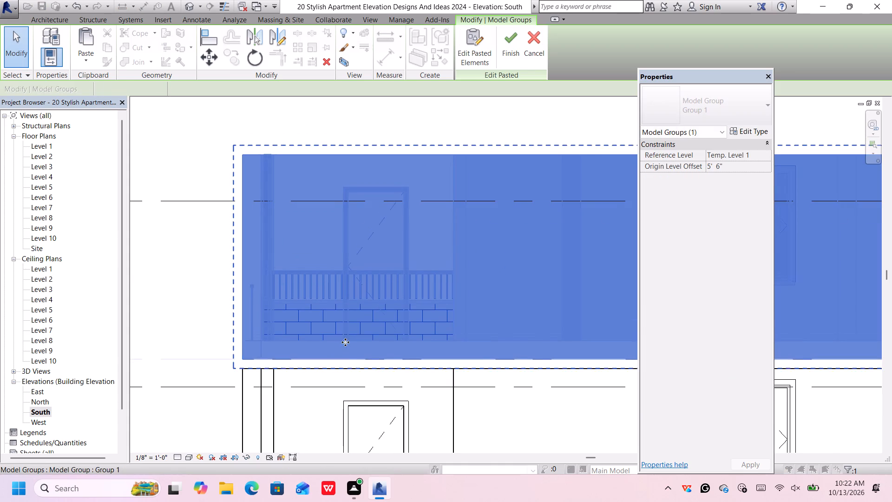
{"action": "key", "text": "Down"}
{"action": "key", "text": "Down"}
{"action": "scroll", "coordinate": [384, 331], "scroll_direction": "down", "scroll_amount": 6}
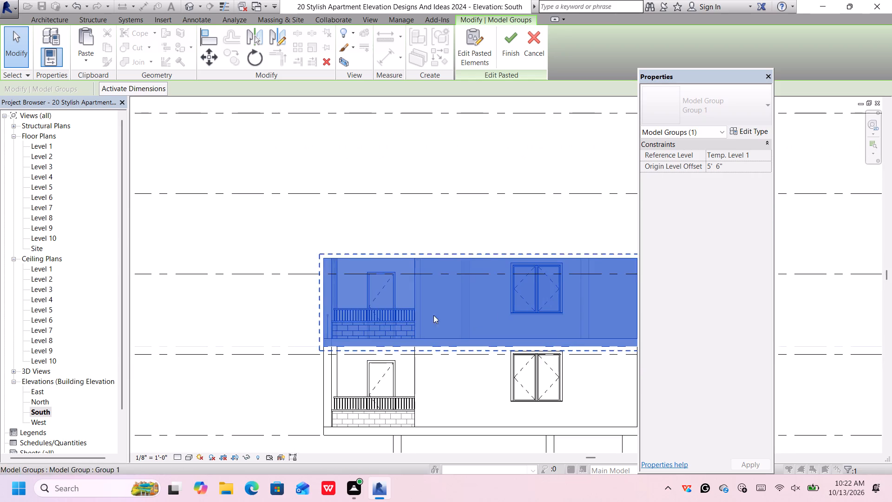
{"action": "scroll", "coordinate": [520, 307], "scroll_direction": "down", "scroll_amount": 5}
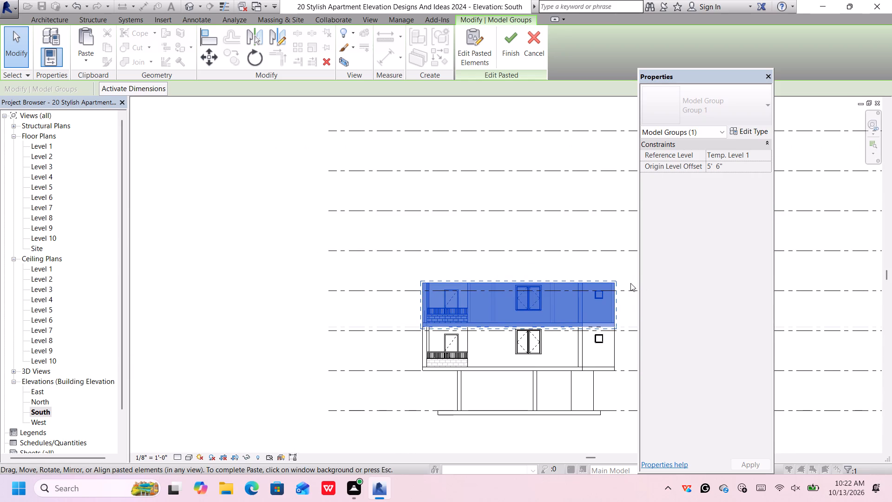
Paste a second copy of the storey group straight up in the South elevation, about 24' above the original.
{"action": "middle_click_drag", "start_coordinate": [625, 268], "coordinate": [551, 252]}
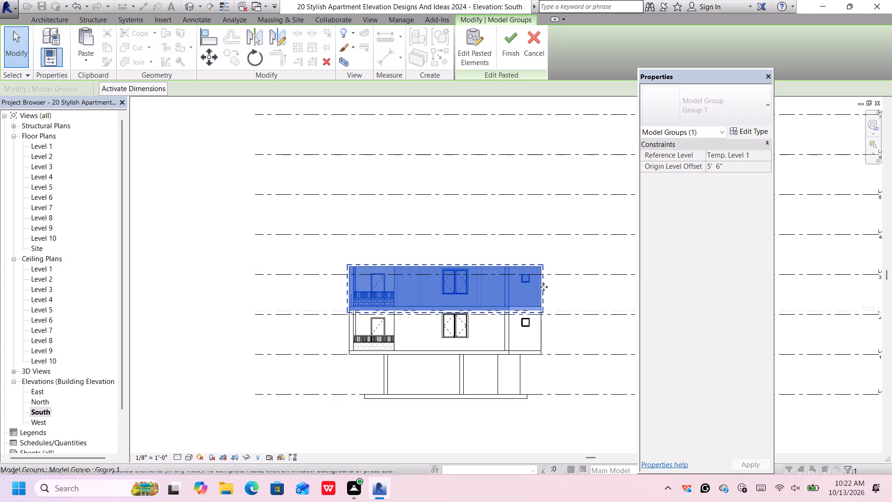
{"action": "middle_click_drag", "start_coordinate": [563, 276], "coordinate": [564, 312]}
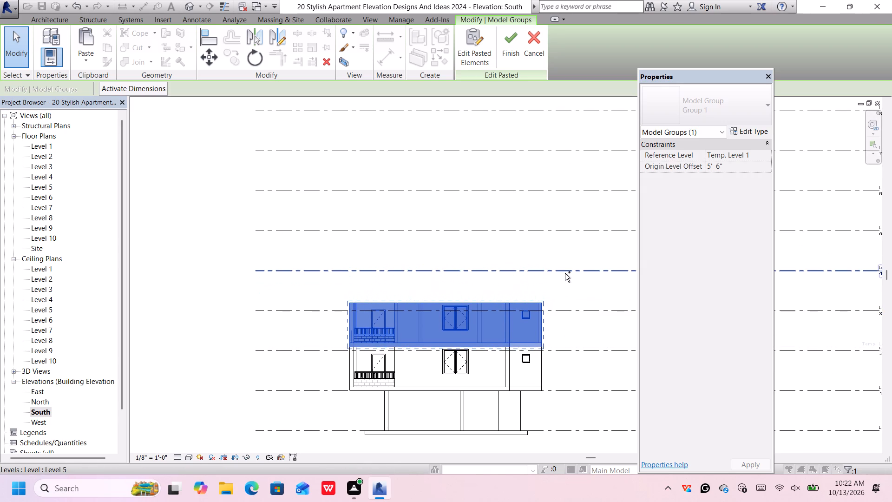
{"action": "key", "text": "ctrl+v"}
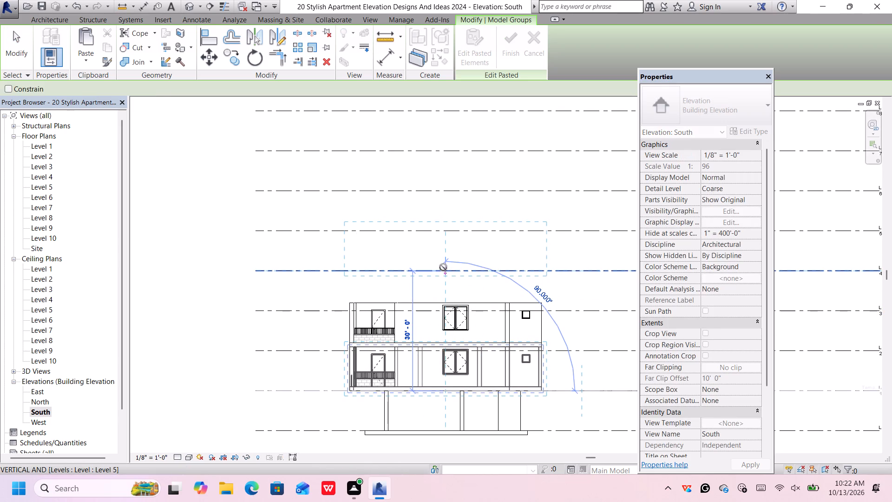
{"action": "left_click", "coordinate": [447, 296]}
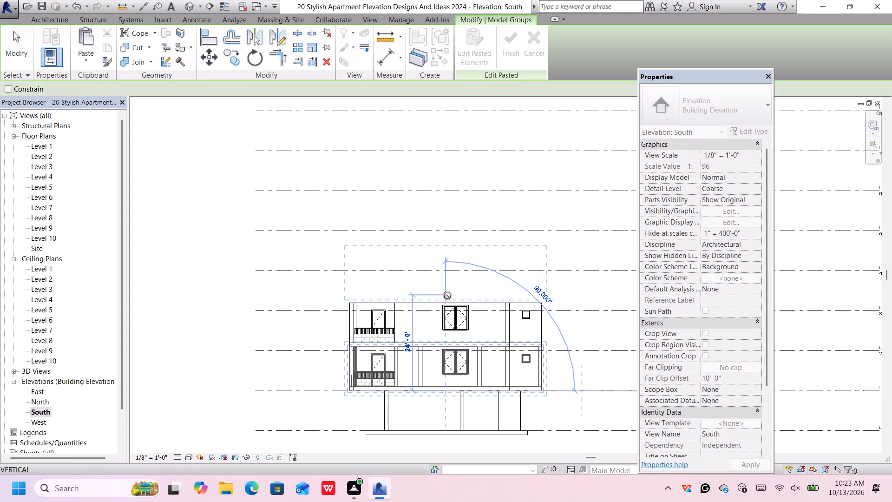
Nudge the second pasted storey group down until its floor slab sits flush on the wall tops of the storey below.
{"action": "key", "text": "Down"}
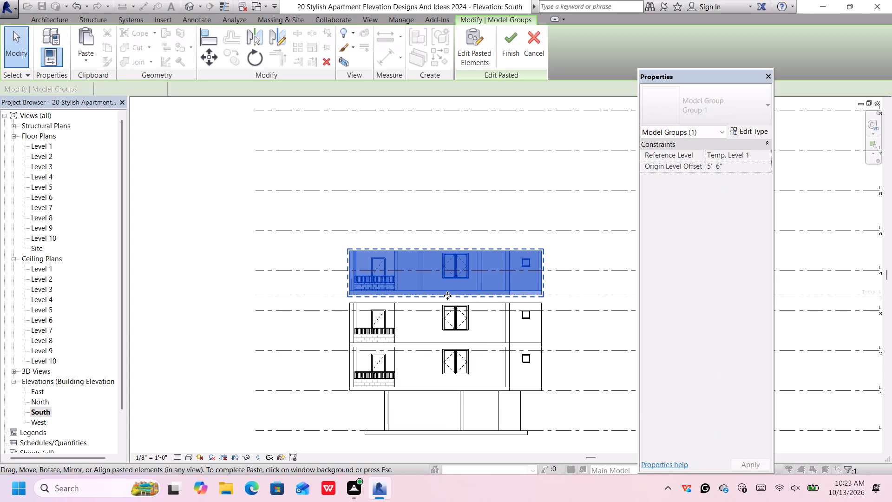
{"action": "key", "text": "Down"}
{"action": "key", "text": "Down"}
{"action": "key", "text": "Down"}
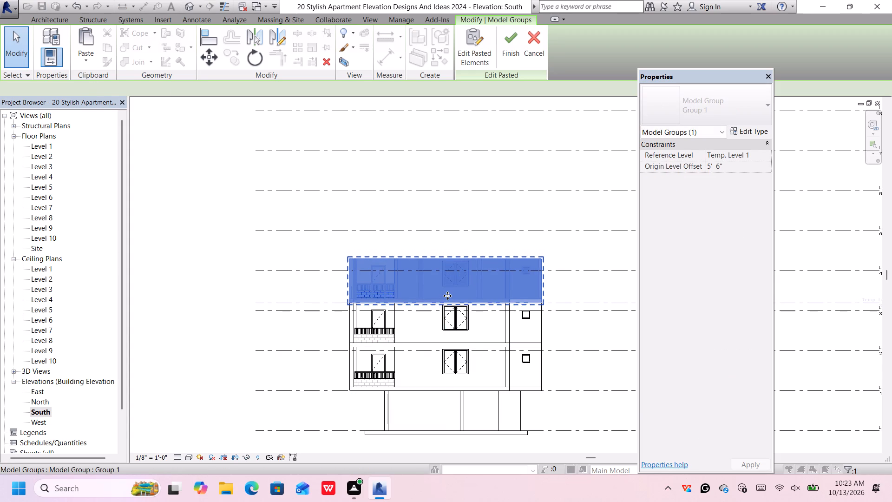
{"action": "scroll", "coordinate": [363, 308], "scroll_direction": "up", "scroll_amount": 12}
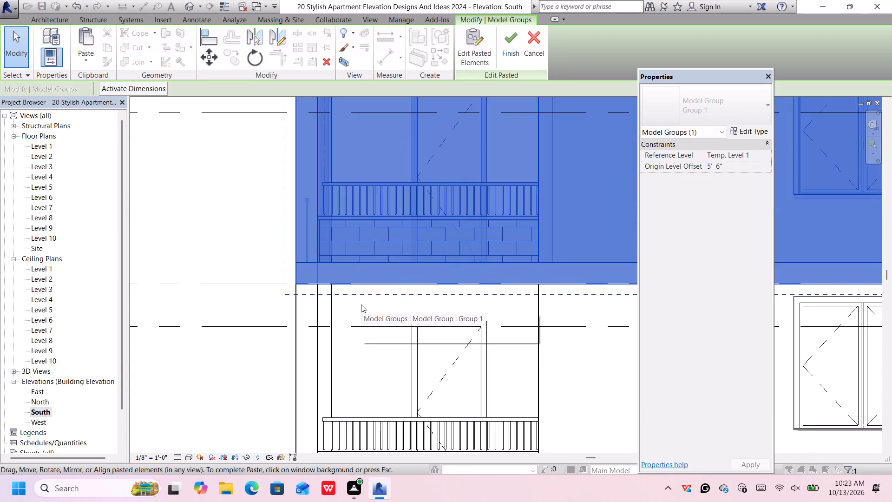
{"action": "scroll", "coordinate": [359, 300], "scroll_direction": "up", "scroll_amount": 5}
{"action": "scroll", "coordinate": [298, 278], "scroll_direction": "up", "scroll_amount": 5}
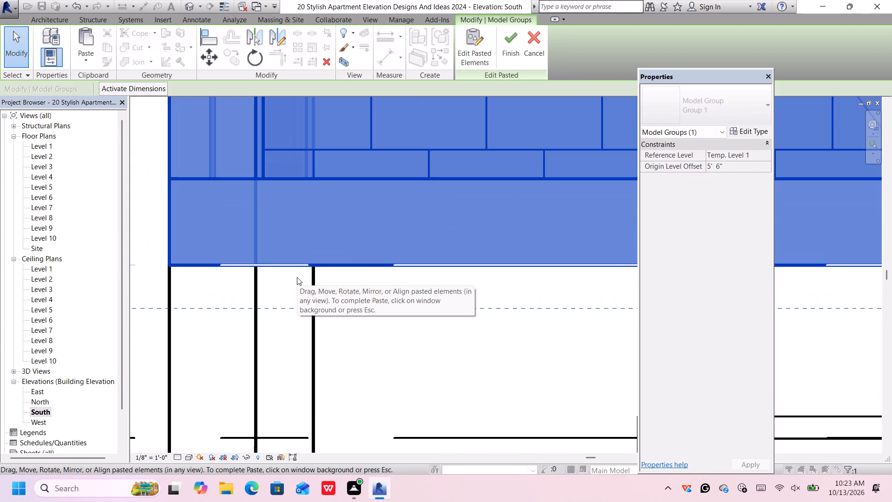
{"action": "key", "text": "Up"}
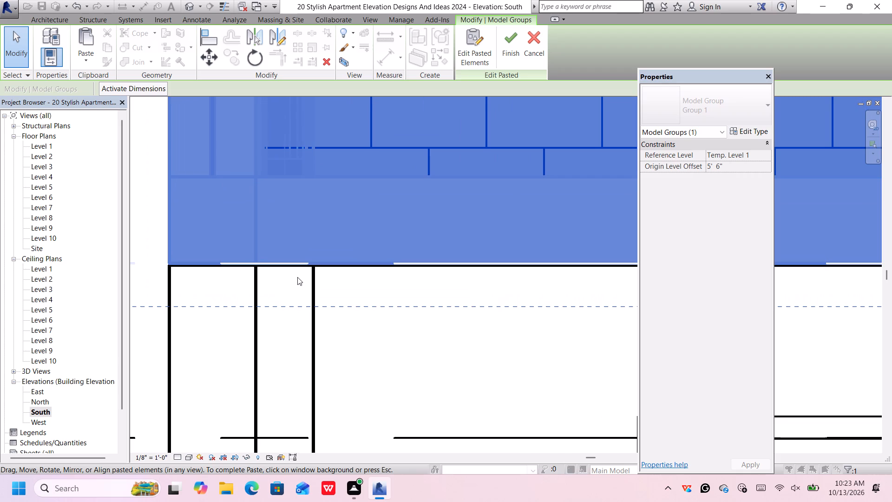
{"action": "key", "text": "Down"}
{"action": "scroll", "coordinate": [297, 277], "scroll_direction": "down", "scroll_amount": 13}
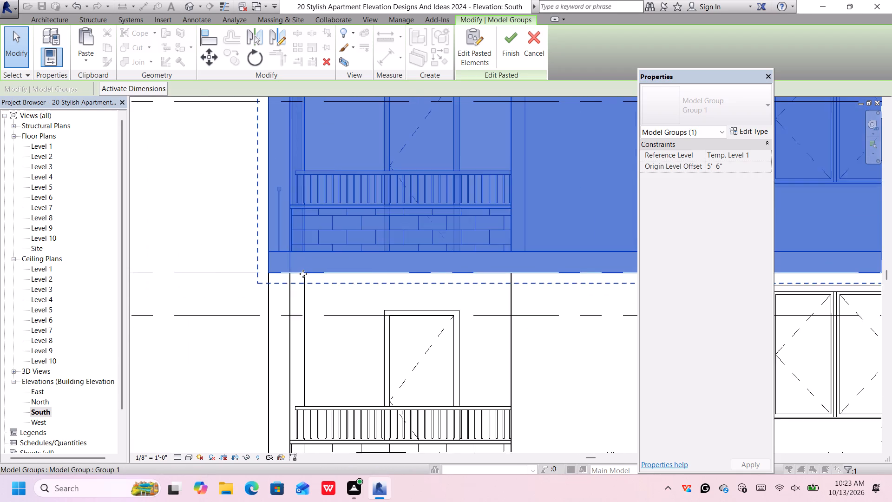
{"action": "scroll", "coordinate": [303, 274], "scroll_direction": "down", "scroll_amount": 6}
Paste a third copy of the storey group straight up in the South elevation, about 34' 6" above the original.
{"action": "middle_click_drag", "start_coordinate": [564, 178], "coordinate": [545, 173]}
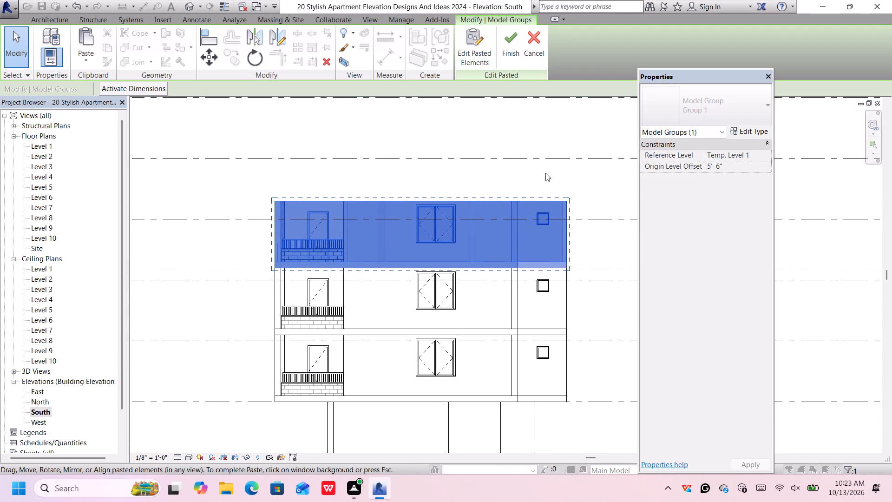
{"action": "middle_click_drag", "start_coordinate": [510, 168], "coordinate": [513, 190]}
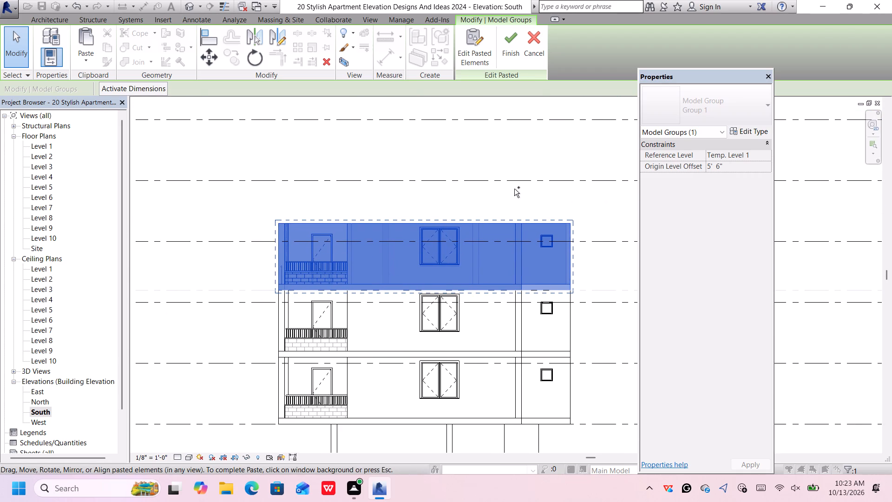
{"action": "key", "text": "ctrl+v"}
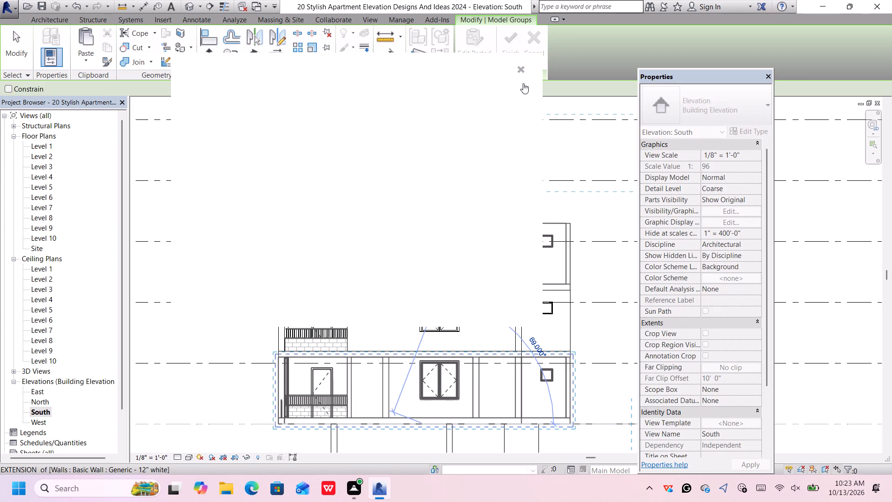
{"action": "left_click", "coordinate": [518, 68]}
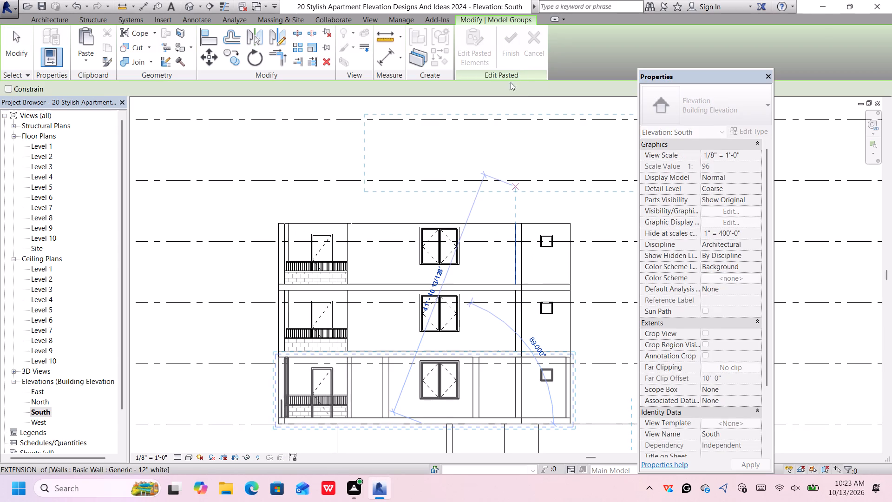
{"action": "left_click", "coordinate": [425, 215]}
Nudge the third pasted storey group down until its floor slab sits on the wall tops of the storey below, and finish the paste.
{"action": "scroll", "coordinate": [424, 214], "scroll_direction": "up", "scroll_amount": 4}
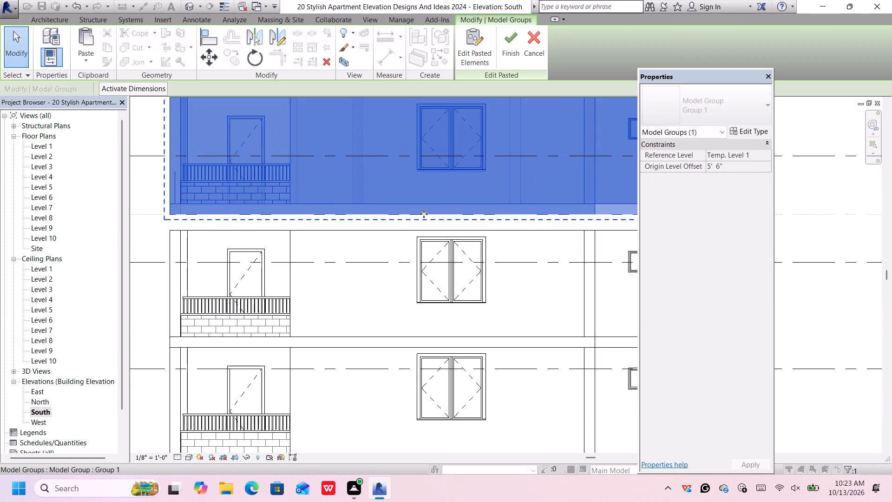
{"action": "key", "text": "Down"}
{"action": "key", "text": "Down"}
{"action": "scroll", "coordinate": [410, 214], "scroll_direction": "up", "scroll_amount": 1}
{"action": "key", "text": "Down"}
{"action": "key", "text": "Down"}
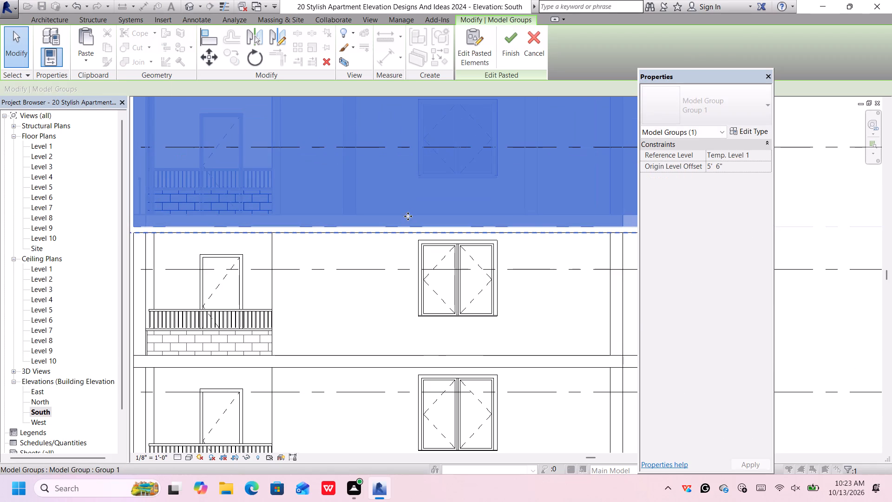
{"action": "key", "text": "Down"}
{"action": "key", "text": "Down"}
{"action": "scroll", "coordinate": [409, 216], "scroll_direction": "down", "scroll_amount": 5}
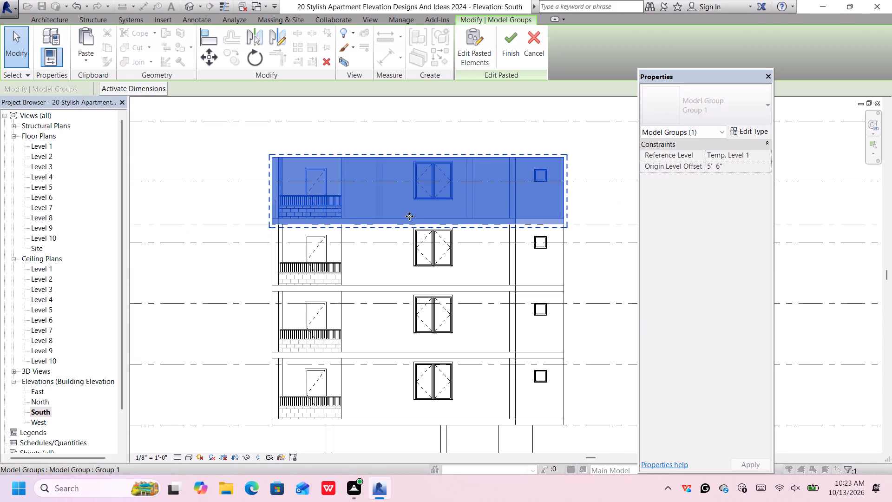
{"action": "left_click", "coordinate": [489, 144]}
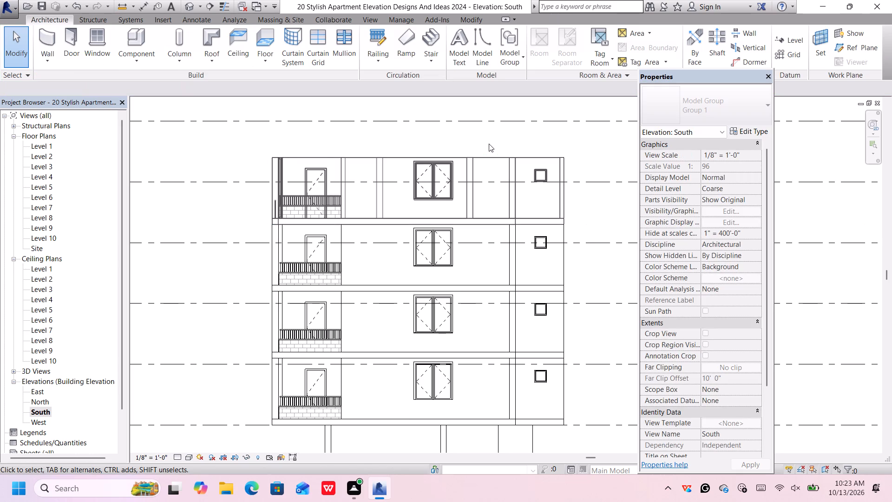
Paste a fourth copy of the storey group about 45' above the original and nudge it down onto the wall tops below.
{"action": "middle_click_drag", "start_coordinate": [485, 145], "coordinate": [479, 149]}
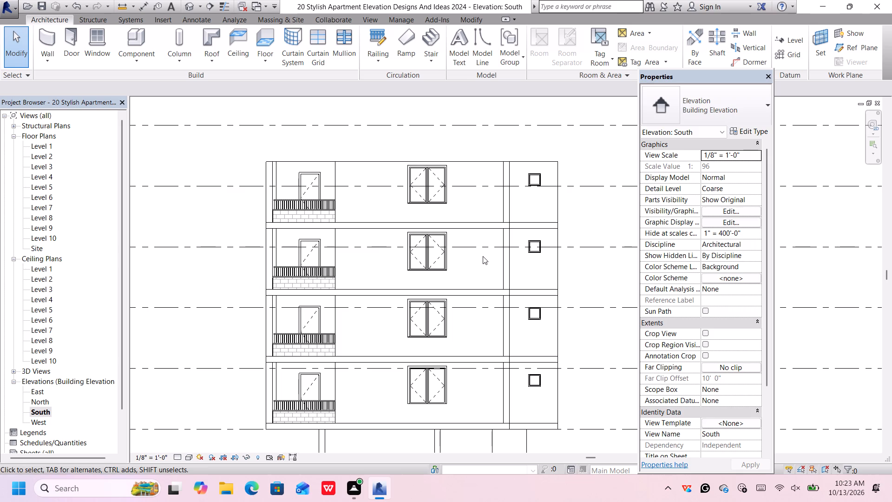
{"action": "middle_click_drag", "start_coordinate": [496, 160], "coordinate": [494, 225]}
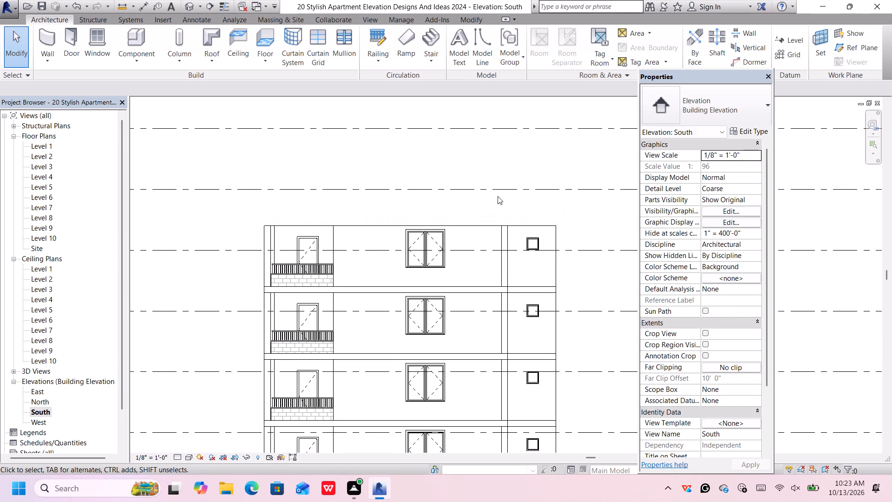
{"action": "key", "text": "ctrl+v"}
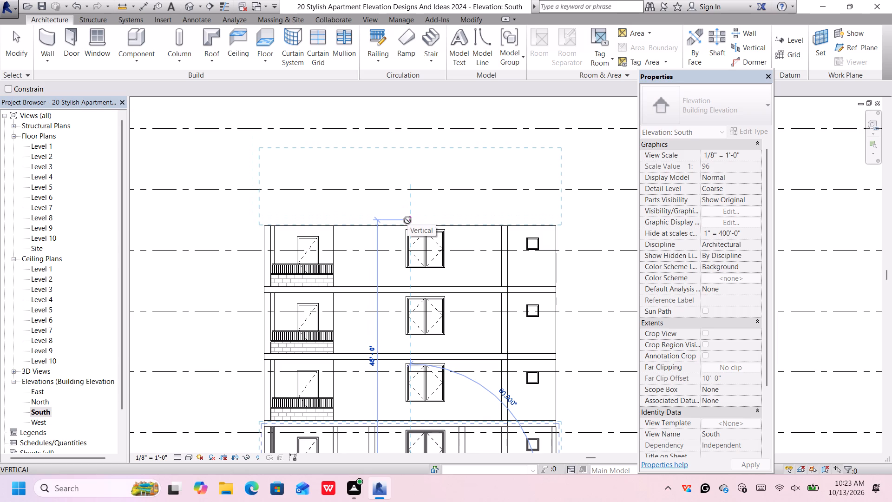
{"action": "left_click", "coordinate": [407, 220]}
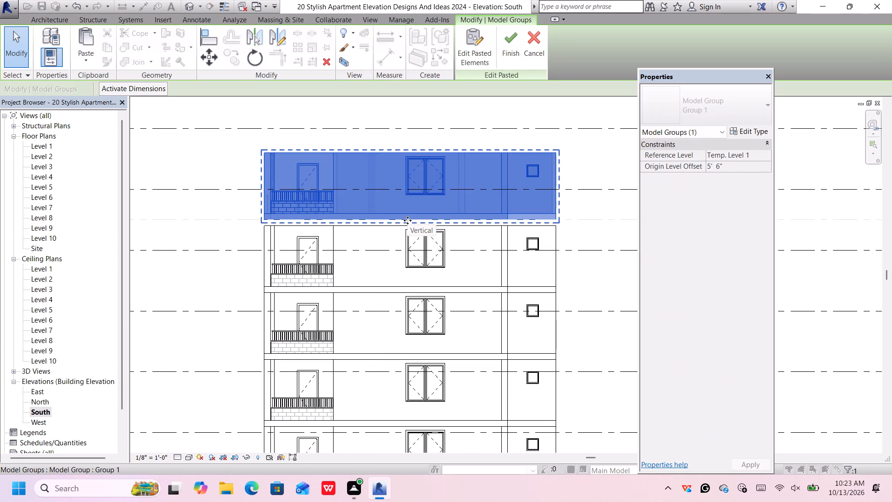
{"action": "key", "text": "Down"}
{"action": "key", "text": "Down"}
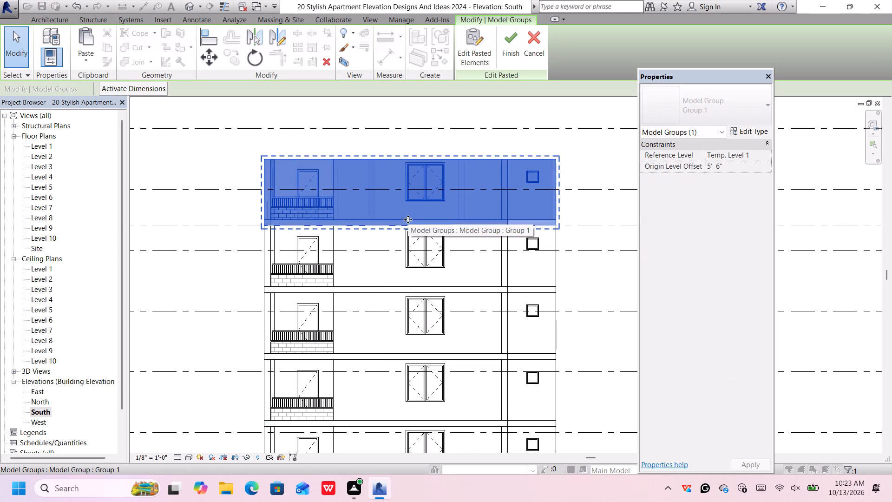
{"action": "scroll", "coordinate": [409, 215], "scroll_direction": "up", "scroll_amount": 6}
{"action": "scroll", "coordinate": [408, 221], "scroll_direction": "down", "scroll_amount": 6}
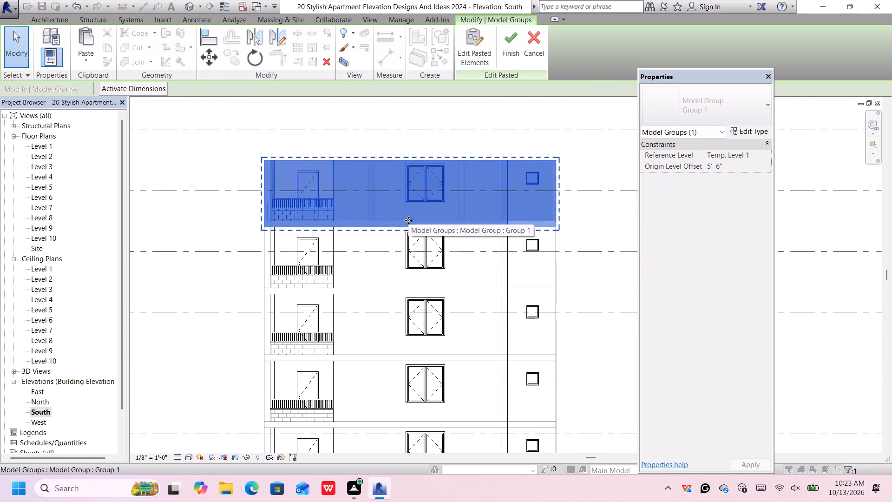
{"action": "scroll", "coordinate": [408, 220], "scroll_direction": "down", "scroll_amount": 2}
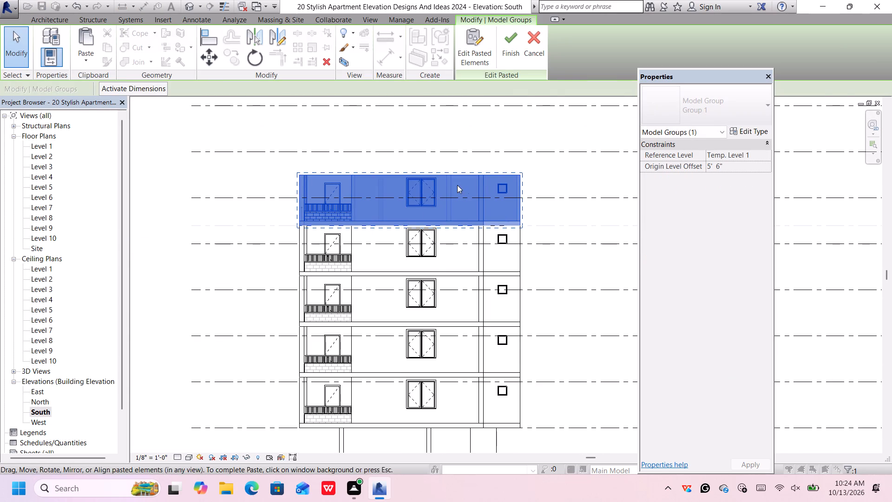
Paste a fifth copy of the storey group straight up in the South elevation, about 57' above the original.
{"action": "middle_click_drag", "start_coordinate": [457, 185], "coordinate": [450, 162]}
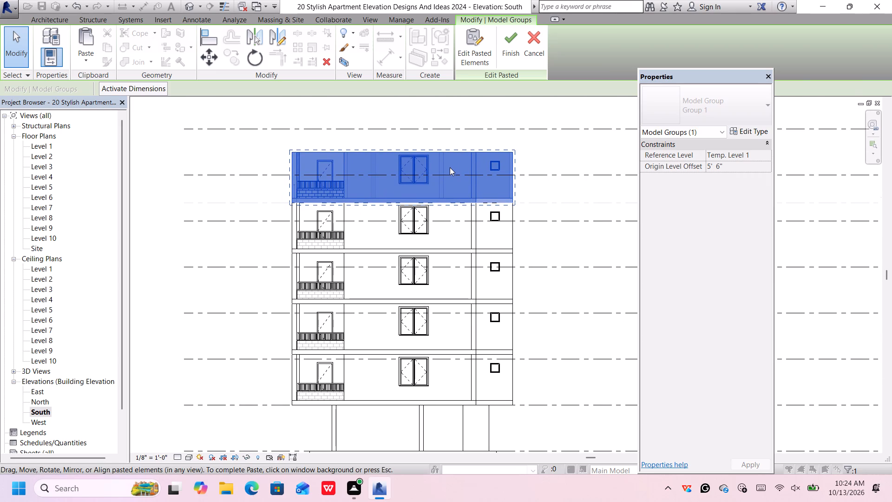
{"action": "middle_click_drag", "start_coordinate": [449, 169], "coordinate": [449, 189]}
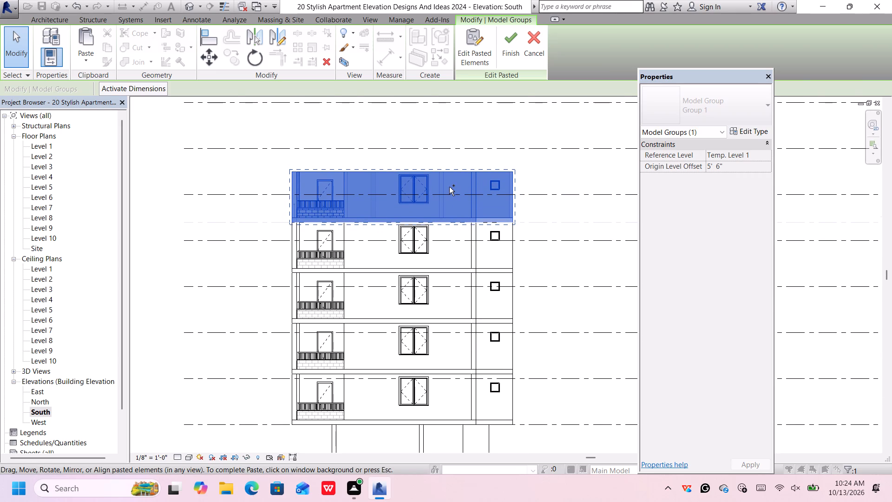
{"action": "key", "text": "ctrl+v"}
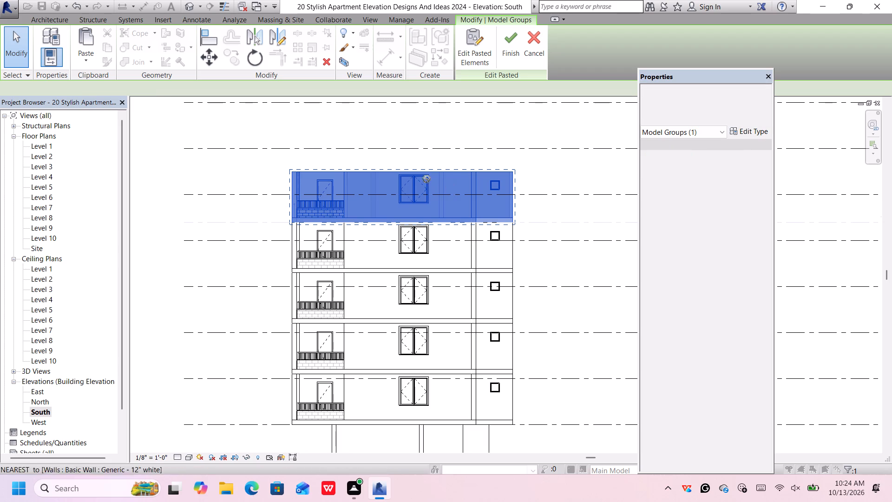
{"action": "left_click", "coordinate": [406, 166]}
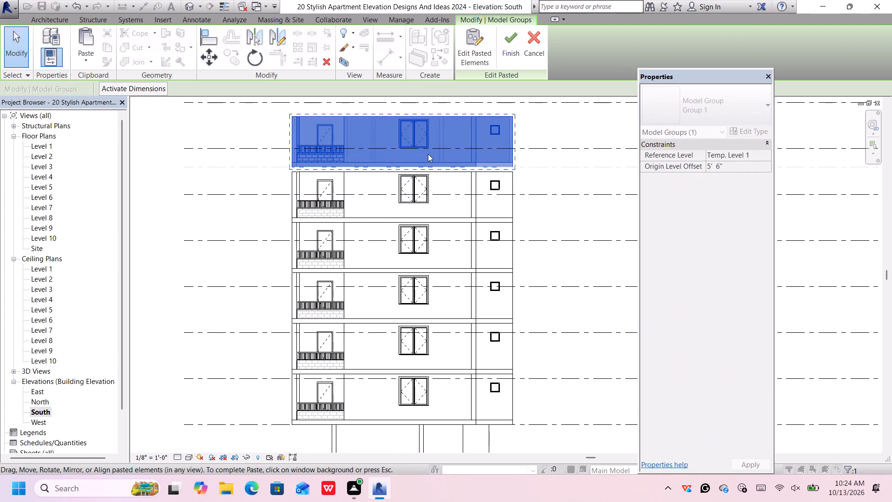
Nudge the fifth pasted storey group down until its floor slab rests on the walls of the storey below, and finish the paste.
{"action": "scroll", "coordinate": [416, 161], "scroll_direction": "down", "scroll_amount": 1}
{"action": "scroll", "coordinate": [416, 162], "scroll_direction": "up", "scroll_amount": 2}
{"action": "key", "text": "Down"}
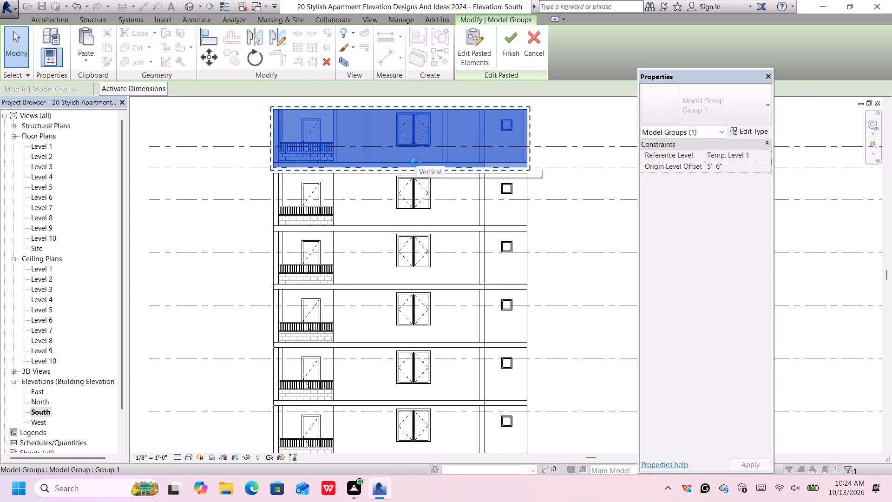
{"action": "key", "text": "Down"}
{"action": "scroll", "coordinate": [416, 163], "scroll_direction": "up", "scroll_amount": 3}
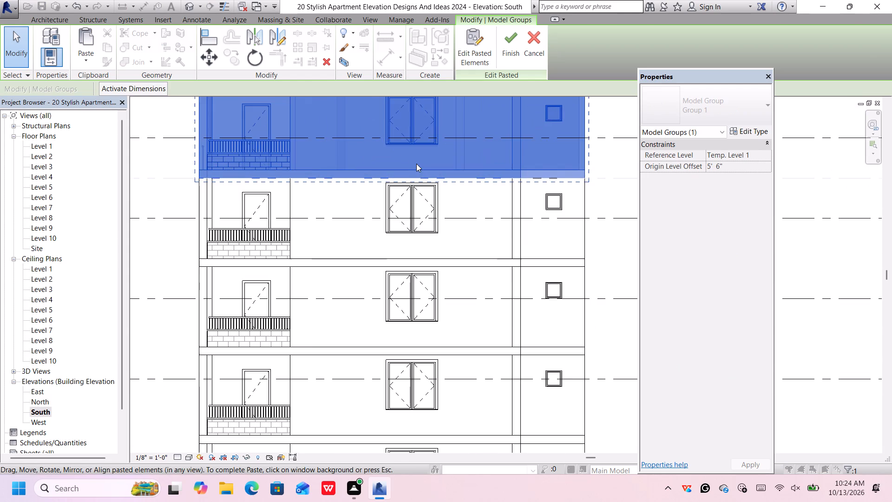
{"action": "scroll", "coordinate": [417, 164], "scroll_direction": "up", "scroll_amount": 1}
{"action": "scroll", "coordinate": [417, 165], "scroll_direction": "down", "scroll_amount": 6}
{"action": "middle_click_drag", "start_coordinate": [530, 164], "coordinate": [542, 181]}
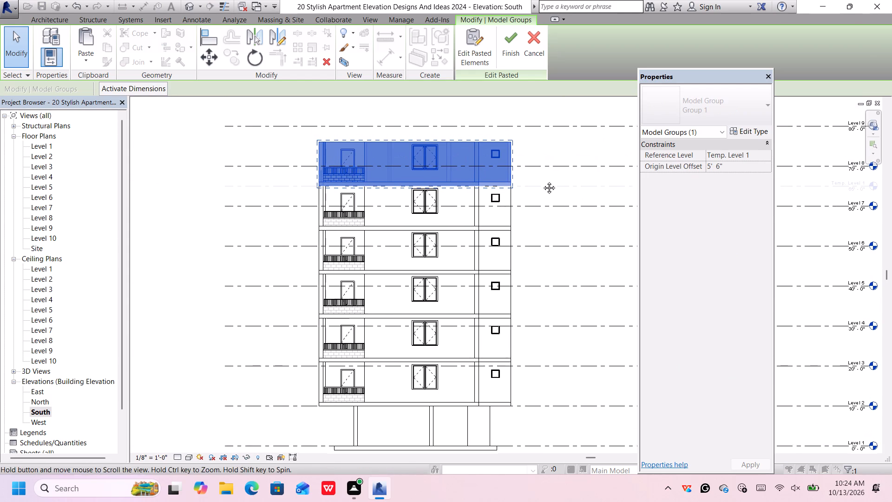
{"action": "middle_click_drag", "start_coordinate": [542, 181], "coordinate": [543, 181]}
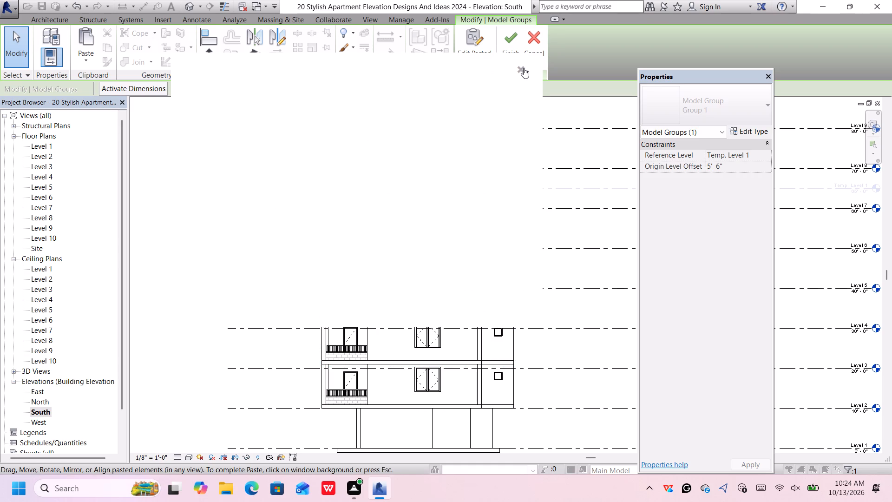
{"action": "left_click", "coordinate": [524, 69]}
{"action": "left_click", "coordinate": [515, 49]}
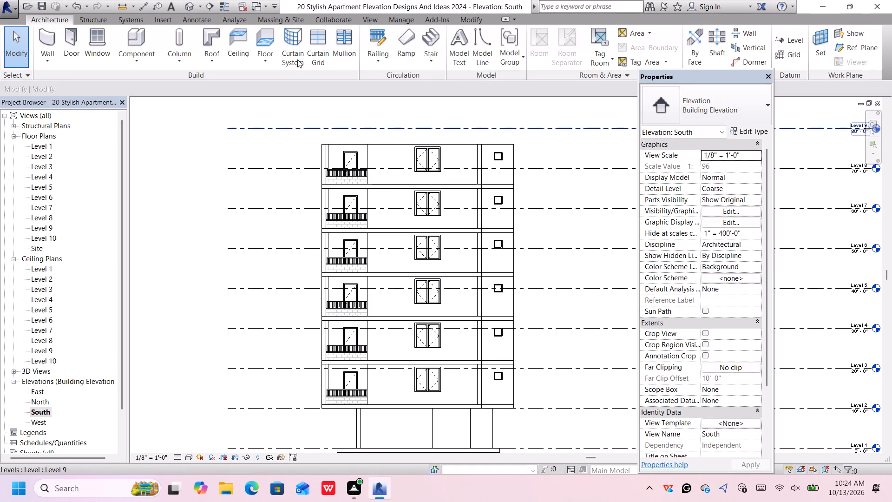
Ungroup the topmost storey group in the 3D view, seen from the top-front-left corner.
{"action": "left_click", "coordinate": [186, 3]}
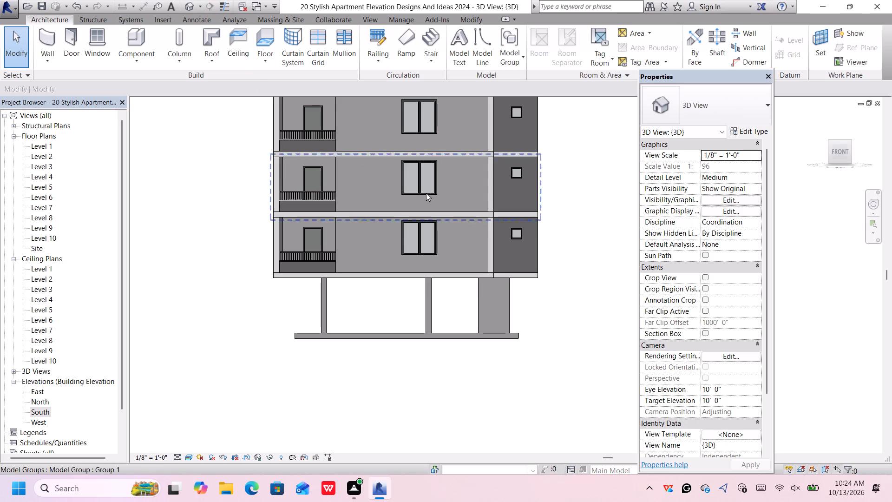
{"action": "scroll", "coordinate": [534, 231], "scroll_direction": "down", "scroll_amount": 4}
{"action": "middle_click_drag", "start_coordinate": [557, 209], "coordinate": [536, 315]}
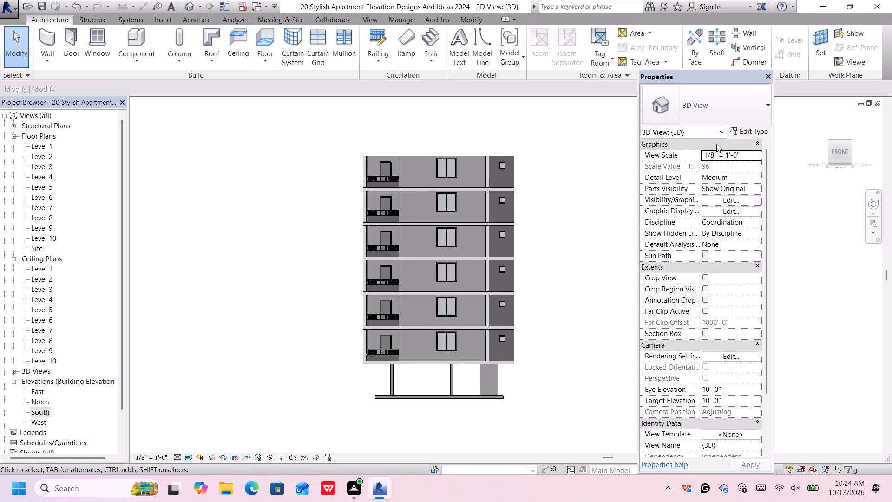
{"action": "left_click", "coordinate": [830, 143]}
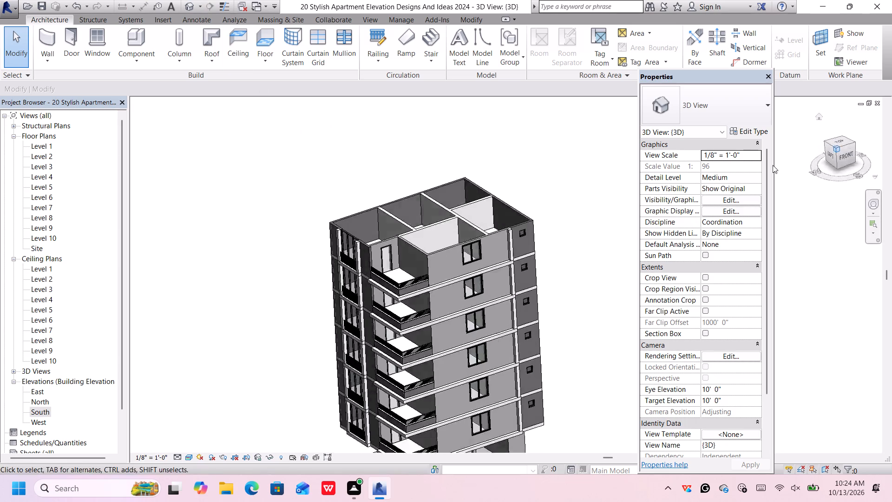
{"action": "middle_click_drag", "start_coordinate": [482, 298], "coordinate": [435, 271]}
{"action": "scroll", "coordinate": [481, 298], "scroll_direction": "down", "scroll_amount": 1}
{"action": "scroll", "coordinate": [435, 271], "scroll_direction": "down", "scroll_amount": 1}
{"action": "scroll", "coordinate": [494, 185], "scroll_direction": "up", "scroll_amount": 2}
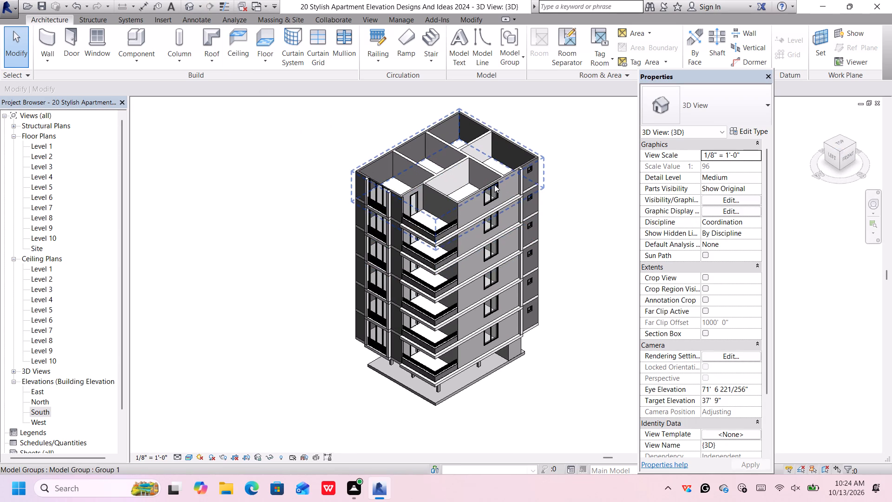
{"action": "left_click", "coordinate": [494, 185]}
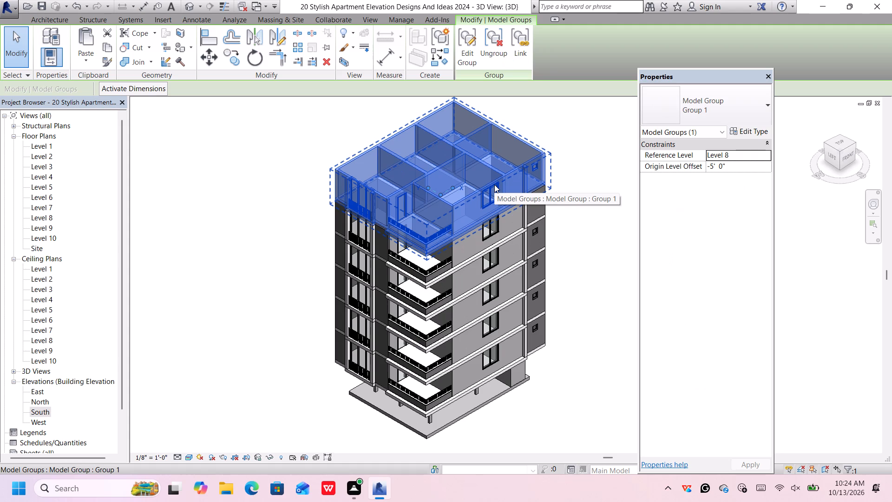
{"action": "left_click", "coordinate": [500, 37]}
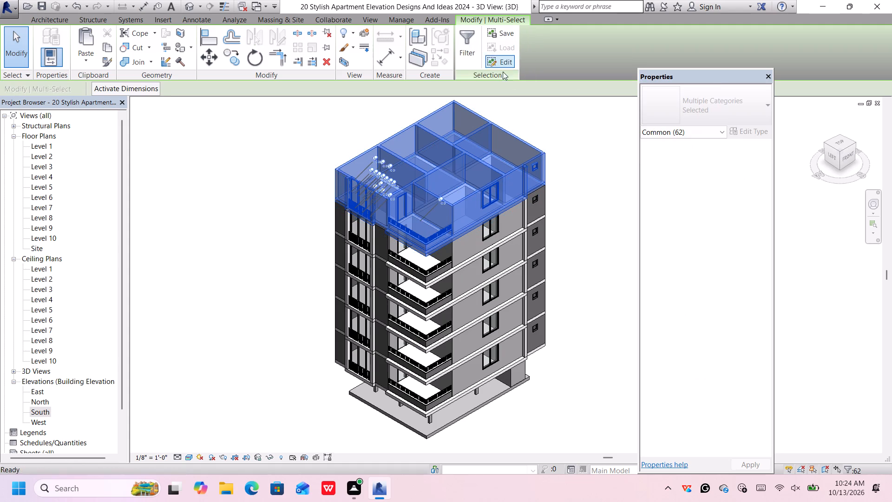
{"action": "left_click", "coordinate": [580, 153]}
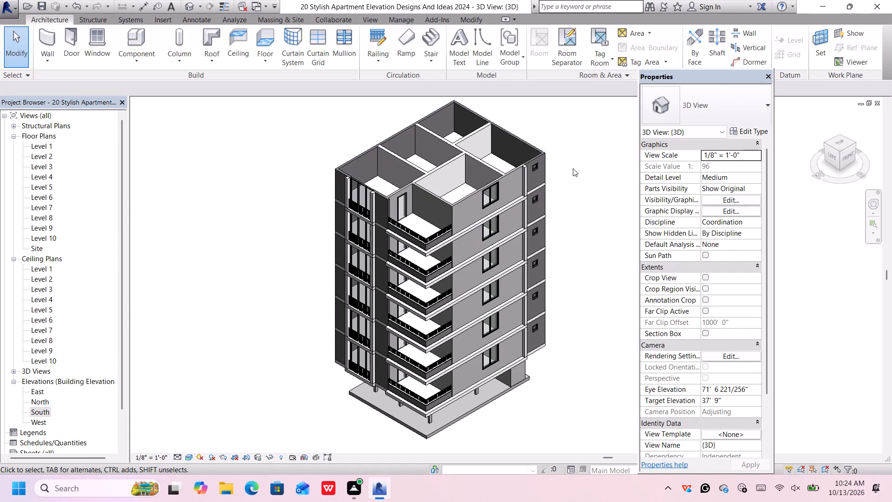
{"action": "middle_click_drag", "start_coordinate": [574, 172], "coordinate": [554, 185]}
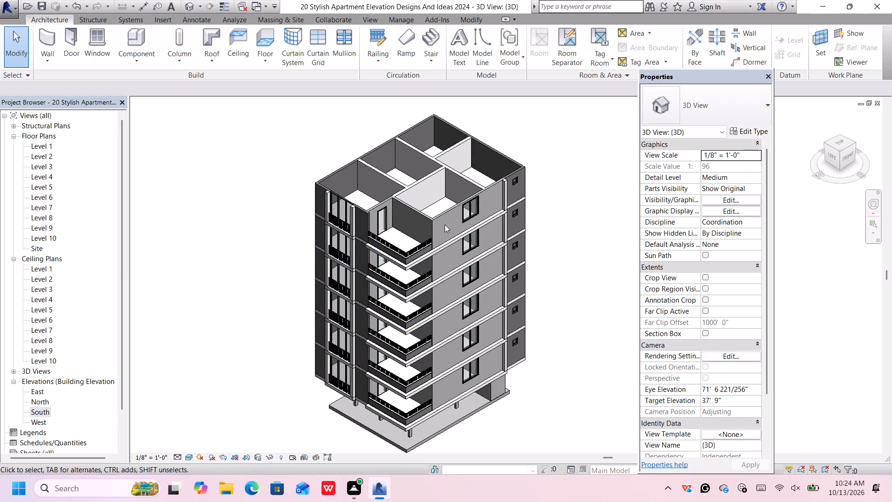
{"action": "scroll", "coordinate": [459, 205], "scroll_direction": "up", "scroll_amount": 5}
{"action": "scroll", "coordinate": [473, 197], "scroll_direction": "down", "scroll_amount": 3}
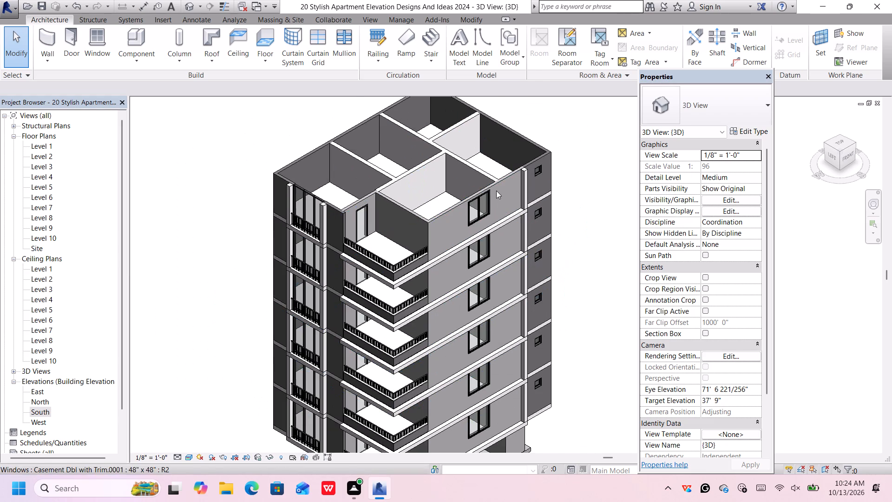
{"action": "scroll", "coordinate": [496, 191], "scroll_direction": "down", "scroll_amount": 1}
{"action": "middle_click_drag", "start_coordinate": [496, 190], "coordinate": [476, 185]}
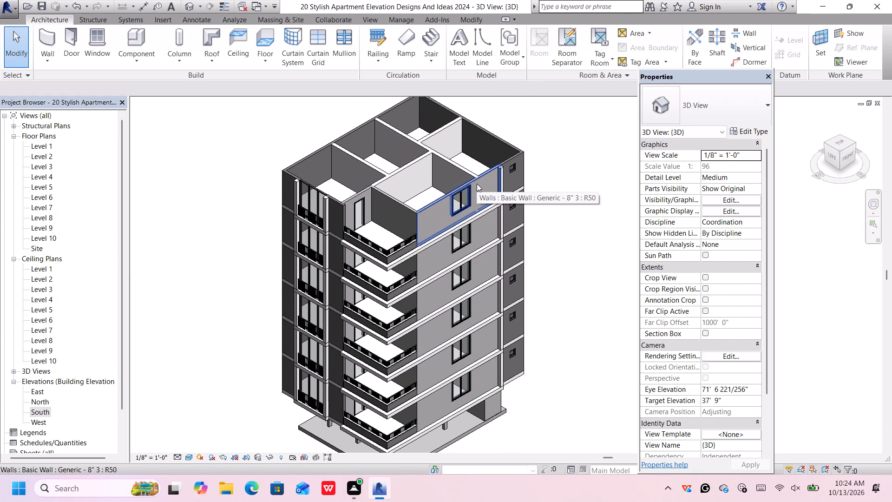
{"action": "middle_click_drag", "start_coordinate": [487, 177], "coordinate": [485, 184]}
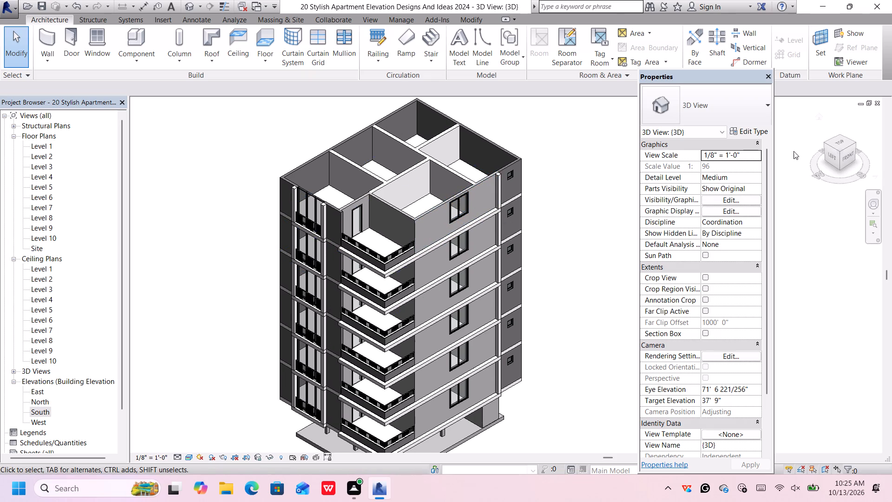
Delete the ungrouped top storey's walls, windows and doors above its floor slab, working from the front of the 3D view.
{"action": "left_click", "coordinate": [849, 159]}
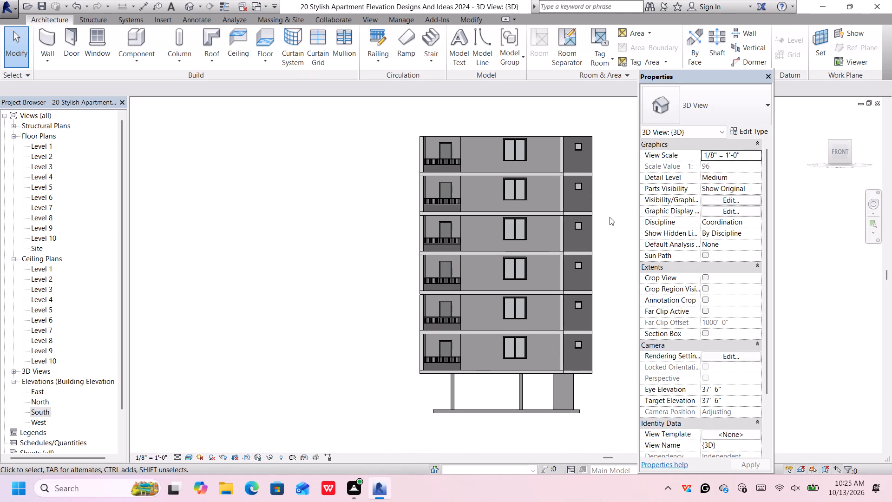
{"action": "middle_click_drag", "start_coordinate": [607, 210], "coordinate": [551, 221]}
{"action": "left_click_drag", "start_coordinate": [566, 152], "coordinate": [497, 160]}
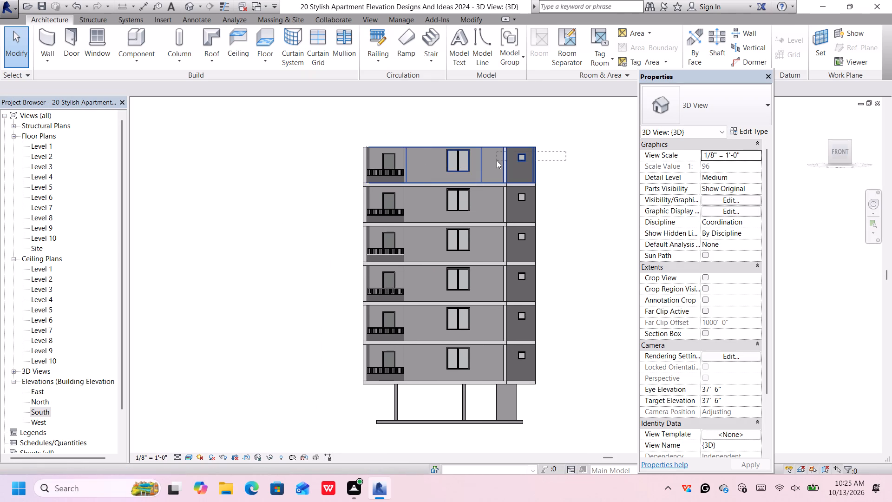
{"action": "left_click_drag", "start_coordinate": [497, 160], "coordinate": [347, 161]}
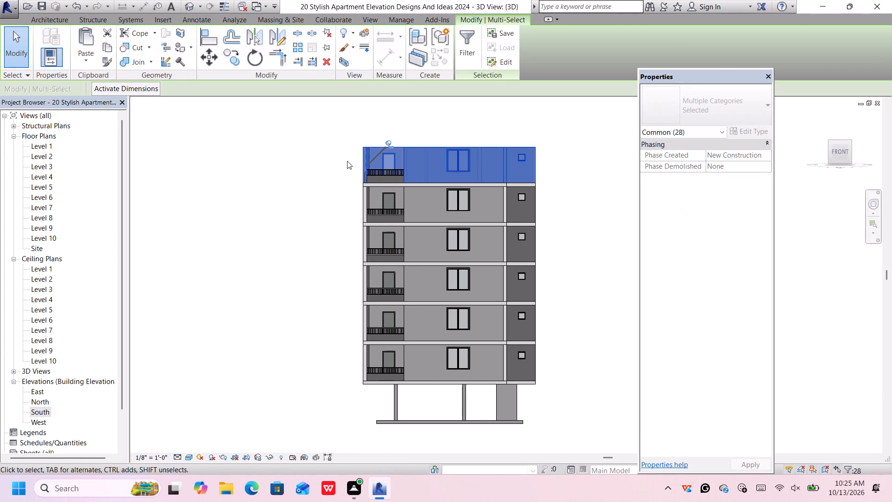
{"action": "key", "text": "Delete"}
Delete the leftover balcony railings and low balcony walls standing on the top floor slab.
{"action": "scroll", "coordinate": [382, 169], "scroll_direction": "up", "scroll_amount": 3}
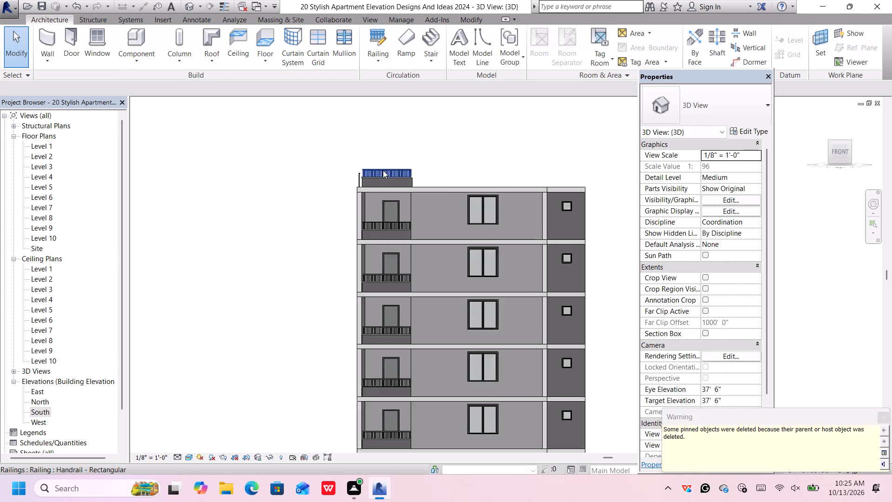
{"action": "scroll", "coordinate": [383, 170], "scroll_direction": "up", "scroll_amount": 2}
{"action": "scroll", "coordinate": [383, 170], "scroll_direction": "down", "scroll_amount": 1}
{"action": "left_click_drag", "start_coordinate": [430, 162], "coordinate": [334, 181]}
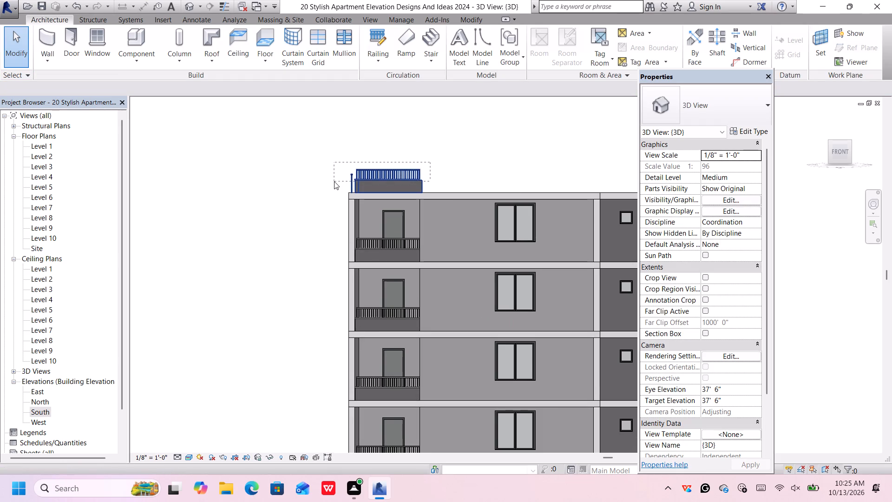
{"action": "left_click_drag", "start_coordinate": [334, 181], "coordinate": [334, 185]}
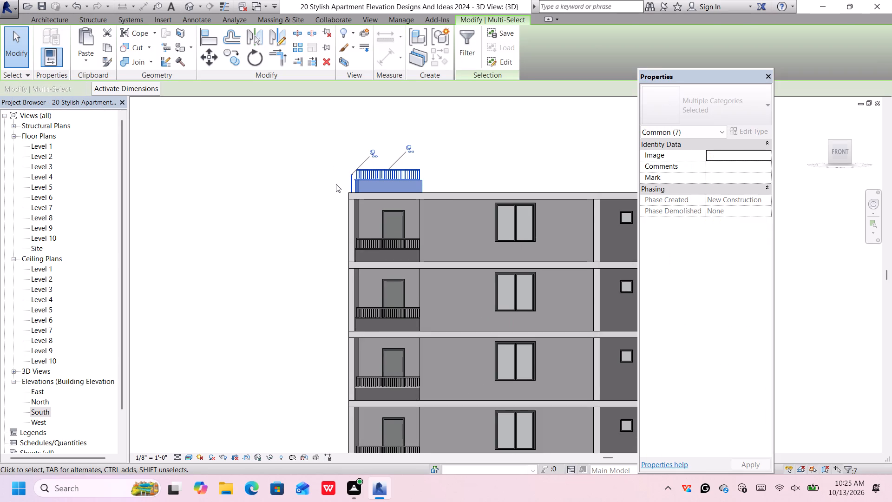
{"action": "key", "text": "Delete"}
Start a new floor boundary sketch in the 3D view with the building seen from directly above.
{"action": "scroll", "coordinate": [487, 166], "scroll_direction": "down", "scroll_amount": 2}
{"action": "scroll", "coordinate": [728, 169], "scroll_direction": "down", "scroll_amount": 1}
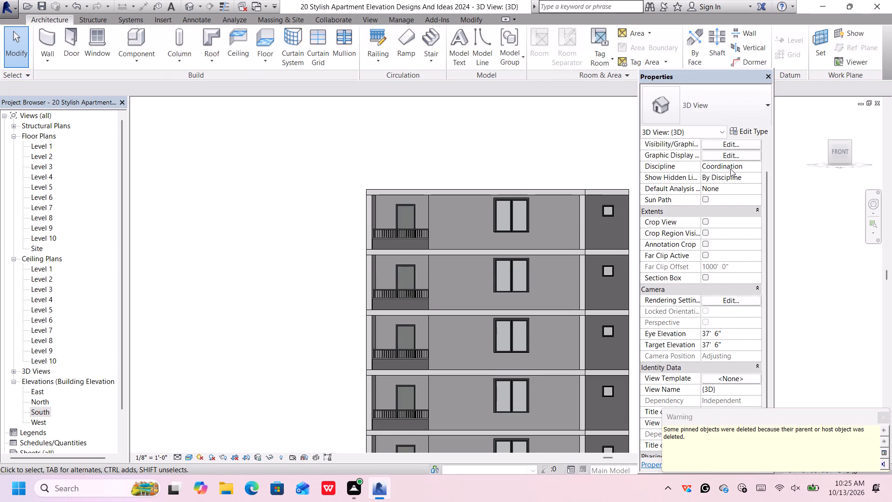
{"action": "left_click", "coordinate": [829, 141]}
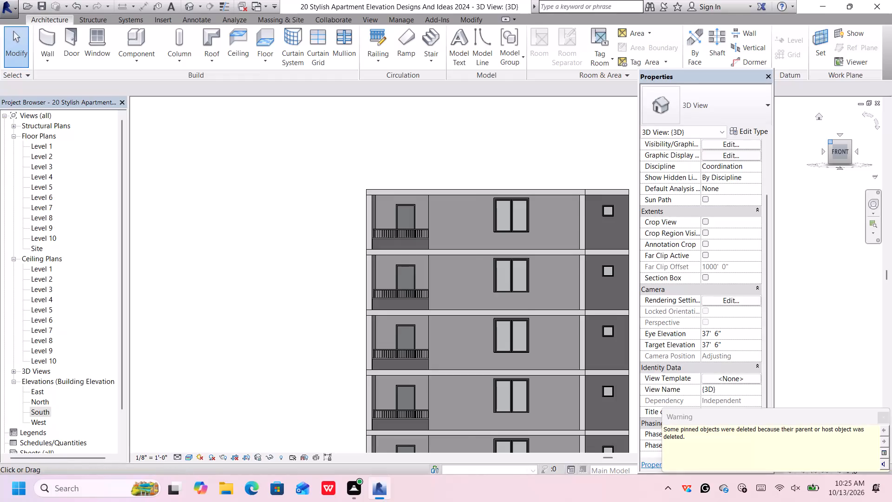
{"action": "middle_click_drag", "start_coordinate": [535, 231], "coordinate": [496, 233]}
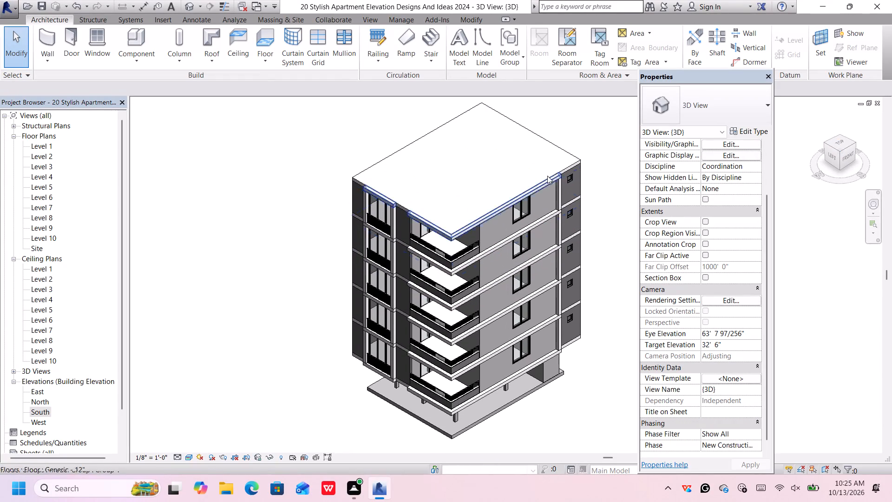
{"action": "middle_click_drag", "start_coordinate": [585, 136], "coordinate": [566, 147]}
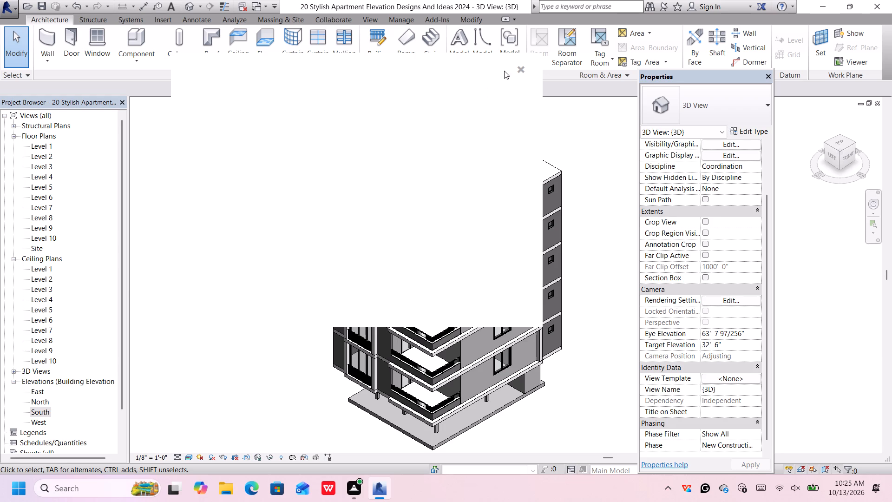
{"action": "left_click", "coordinate": [523, 70]}
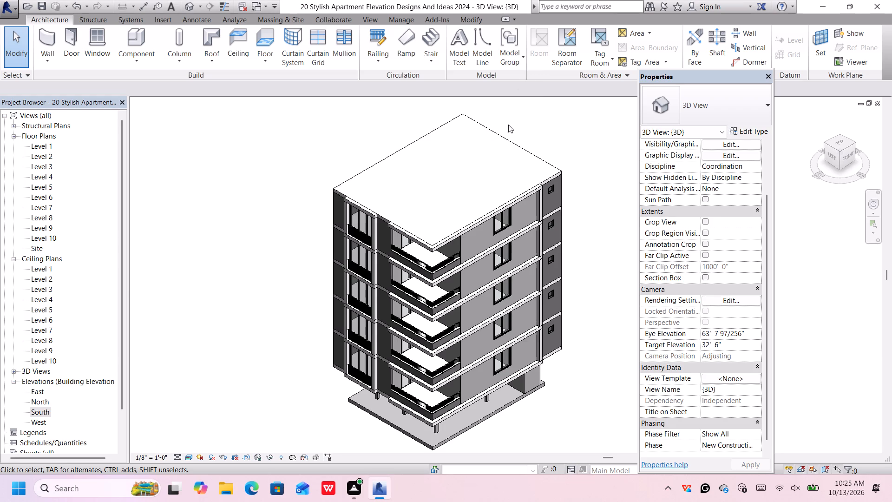
{"action": "left_click", "coordinate": [842, 140]}
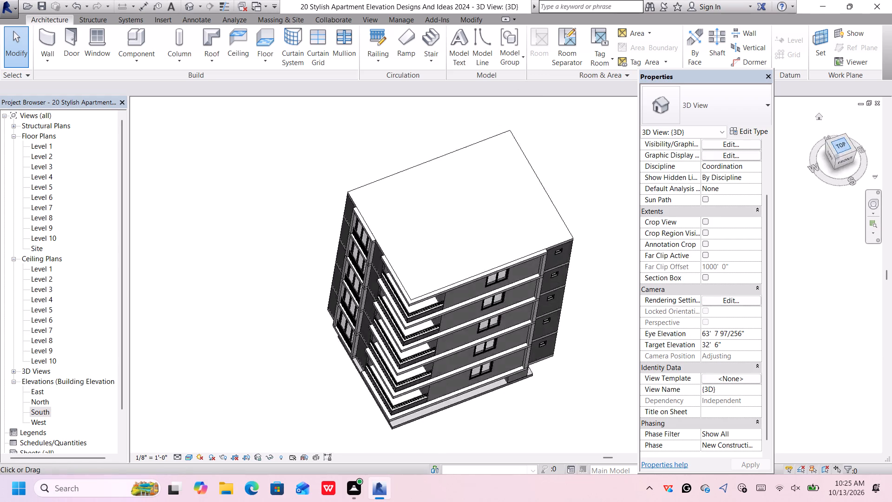
{"action": "middle_click_drag", "start_coordinate": [597, 245], "coordinate": [566, 234]}
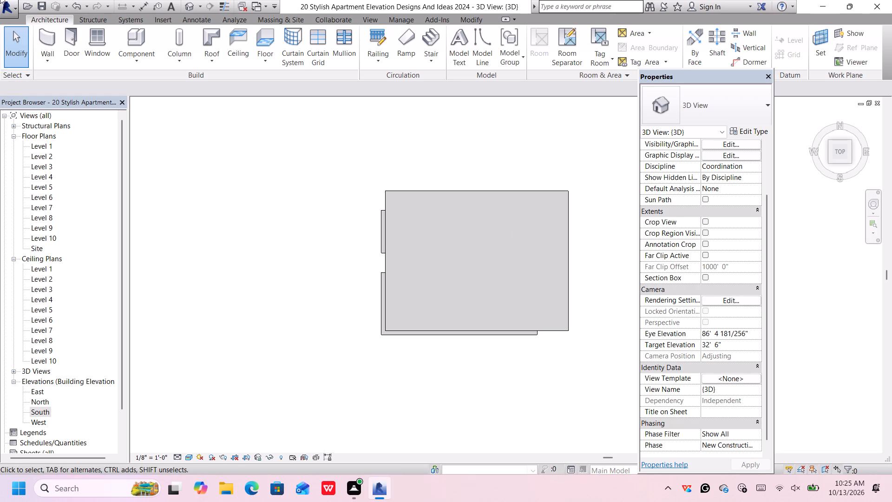
{"action": "left_click", "coordinate": [269, 39]}
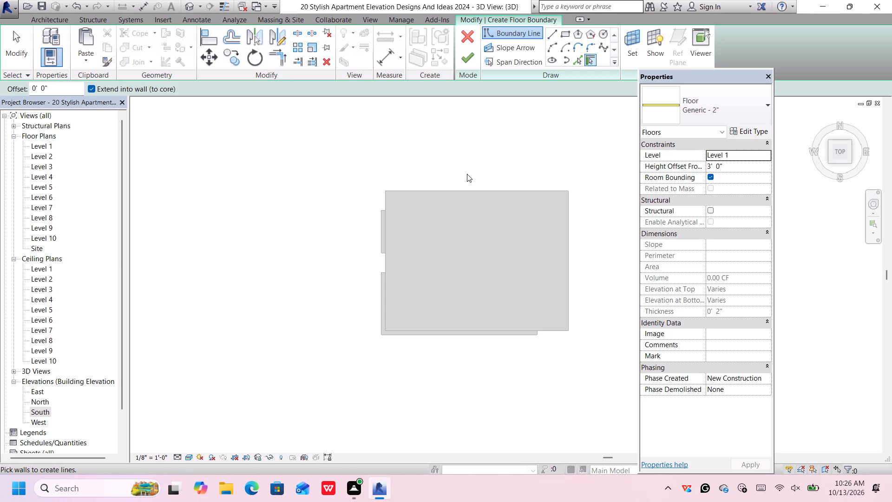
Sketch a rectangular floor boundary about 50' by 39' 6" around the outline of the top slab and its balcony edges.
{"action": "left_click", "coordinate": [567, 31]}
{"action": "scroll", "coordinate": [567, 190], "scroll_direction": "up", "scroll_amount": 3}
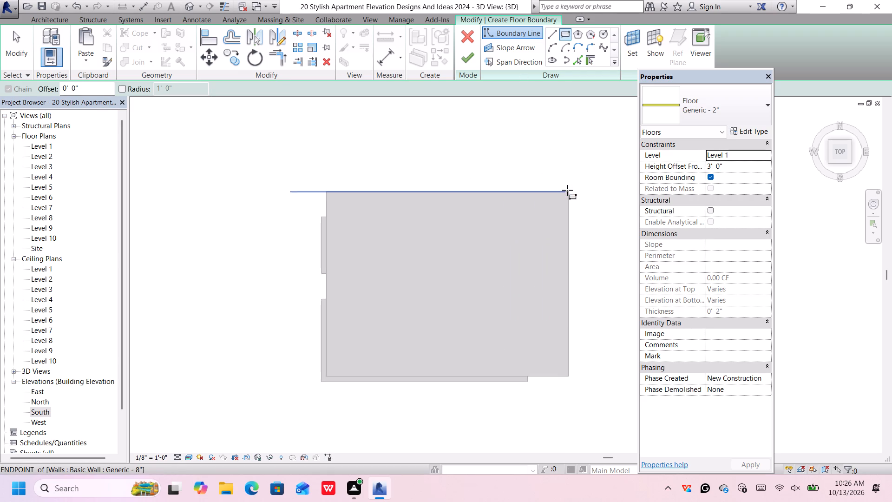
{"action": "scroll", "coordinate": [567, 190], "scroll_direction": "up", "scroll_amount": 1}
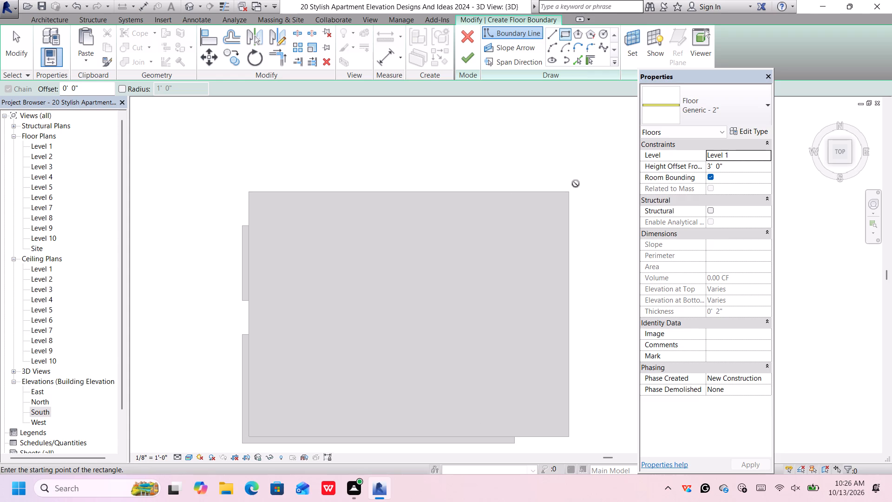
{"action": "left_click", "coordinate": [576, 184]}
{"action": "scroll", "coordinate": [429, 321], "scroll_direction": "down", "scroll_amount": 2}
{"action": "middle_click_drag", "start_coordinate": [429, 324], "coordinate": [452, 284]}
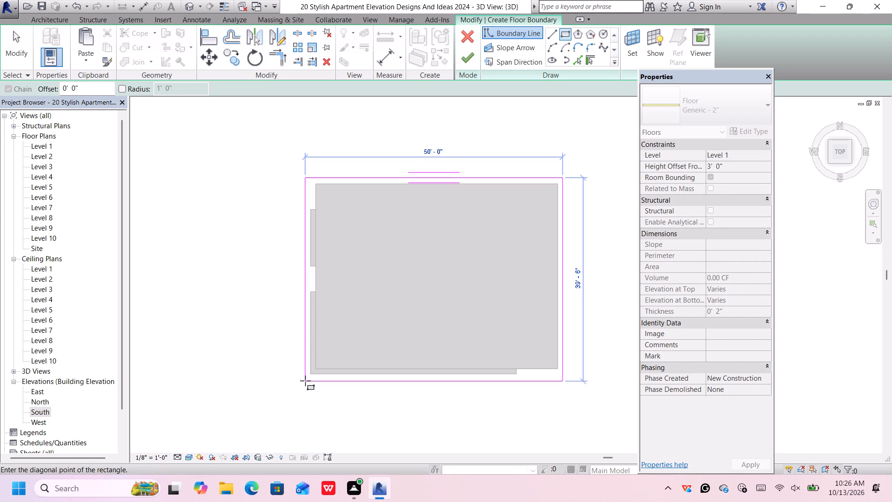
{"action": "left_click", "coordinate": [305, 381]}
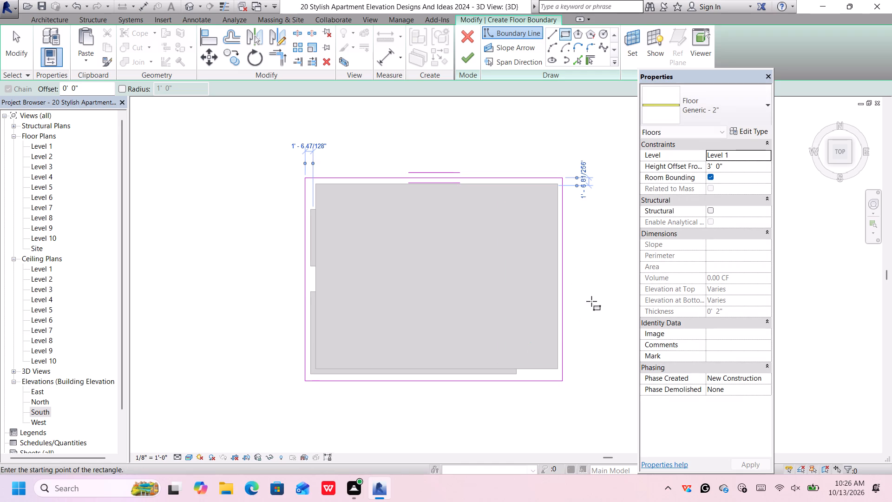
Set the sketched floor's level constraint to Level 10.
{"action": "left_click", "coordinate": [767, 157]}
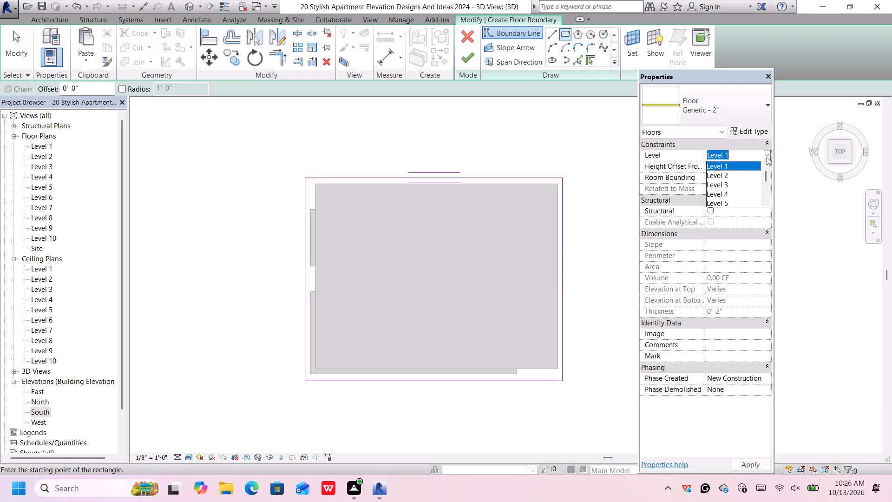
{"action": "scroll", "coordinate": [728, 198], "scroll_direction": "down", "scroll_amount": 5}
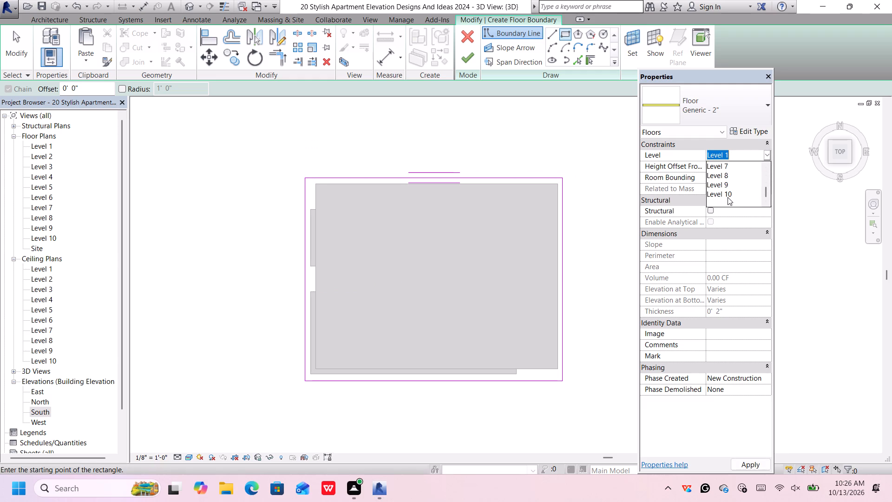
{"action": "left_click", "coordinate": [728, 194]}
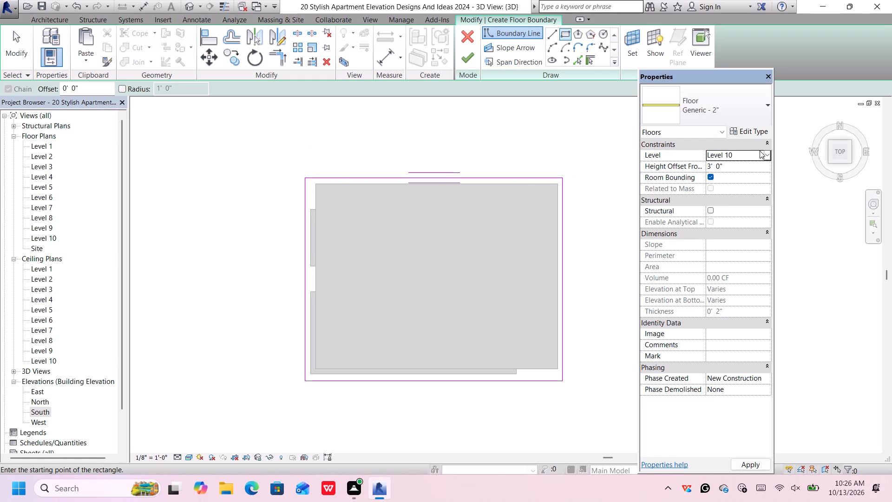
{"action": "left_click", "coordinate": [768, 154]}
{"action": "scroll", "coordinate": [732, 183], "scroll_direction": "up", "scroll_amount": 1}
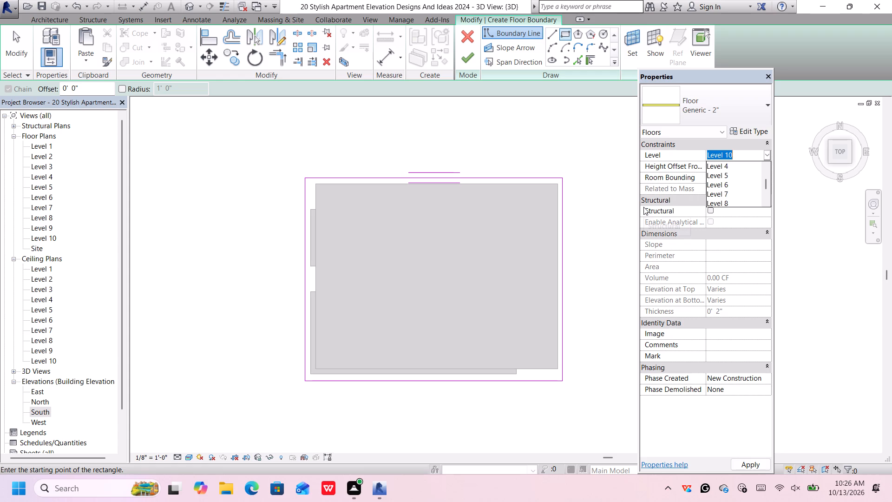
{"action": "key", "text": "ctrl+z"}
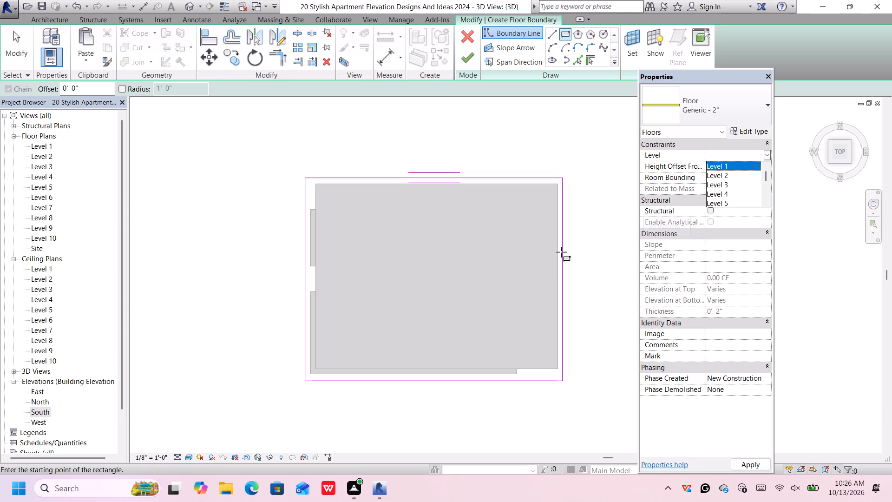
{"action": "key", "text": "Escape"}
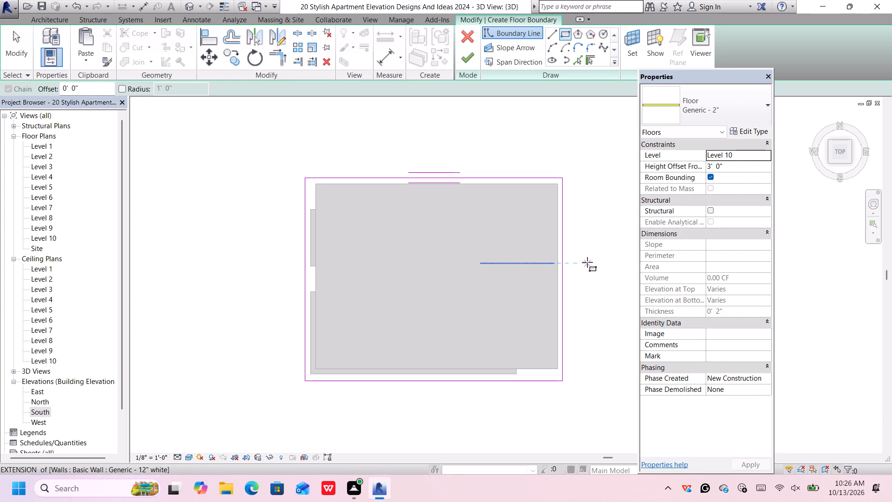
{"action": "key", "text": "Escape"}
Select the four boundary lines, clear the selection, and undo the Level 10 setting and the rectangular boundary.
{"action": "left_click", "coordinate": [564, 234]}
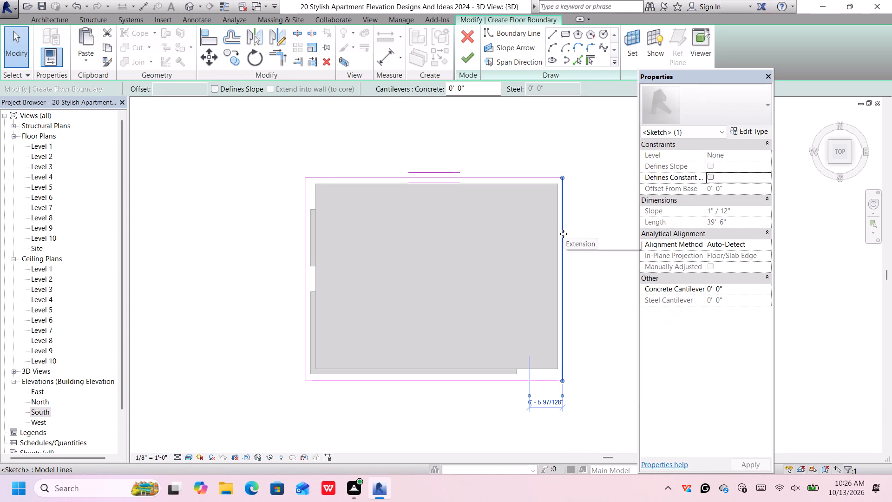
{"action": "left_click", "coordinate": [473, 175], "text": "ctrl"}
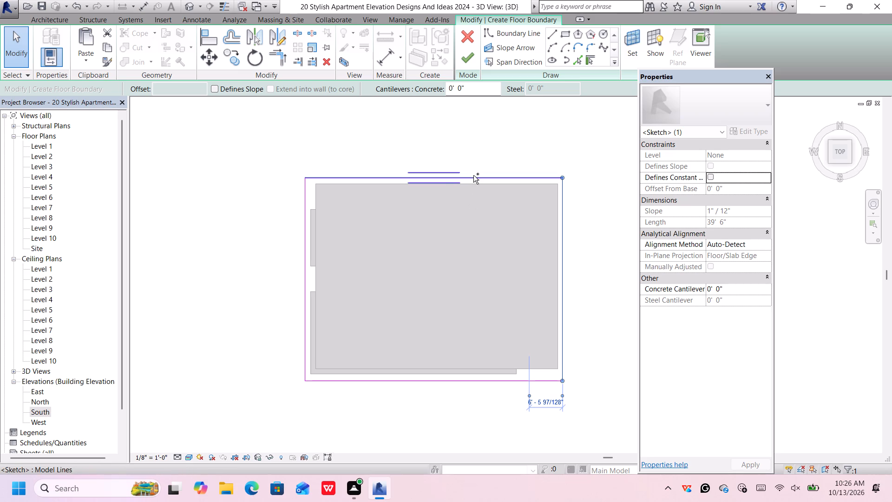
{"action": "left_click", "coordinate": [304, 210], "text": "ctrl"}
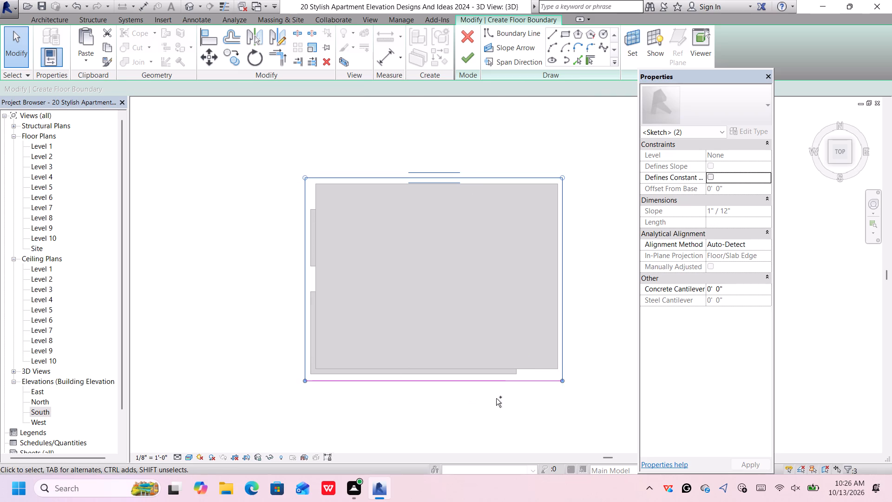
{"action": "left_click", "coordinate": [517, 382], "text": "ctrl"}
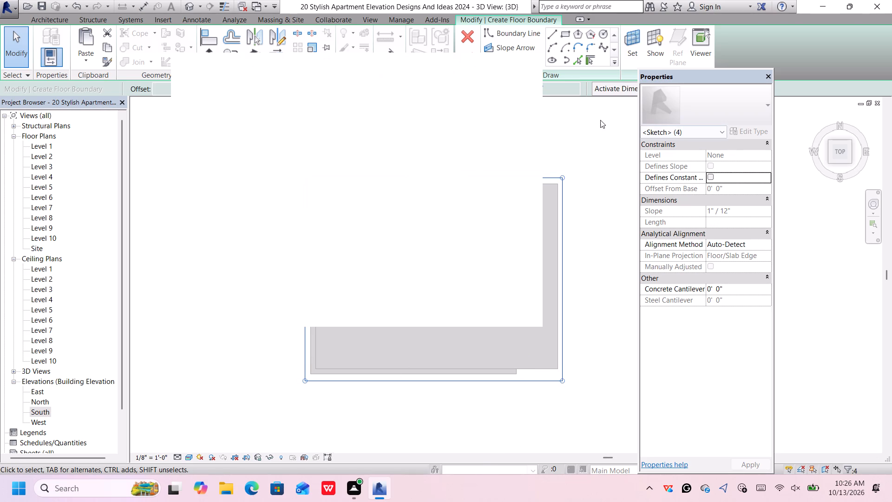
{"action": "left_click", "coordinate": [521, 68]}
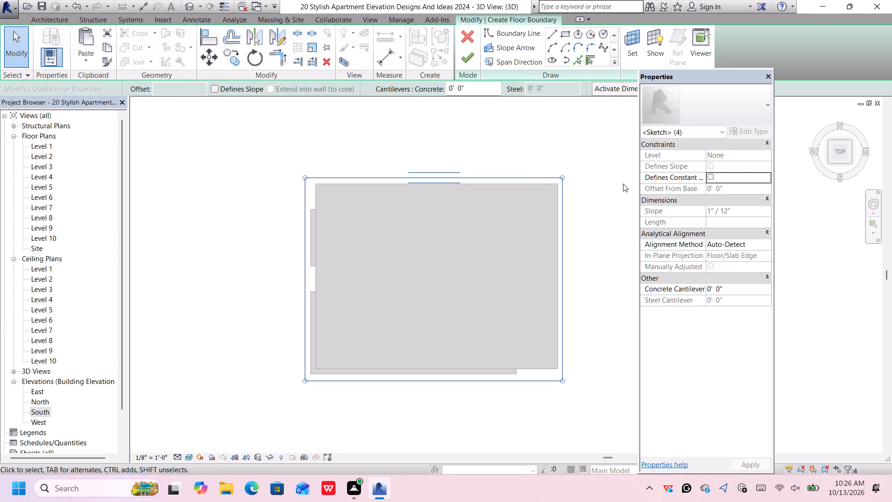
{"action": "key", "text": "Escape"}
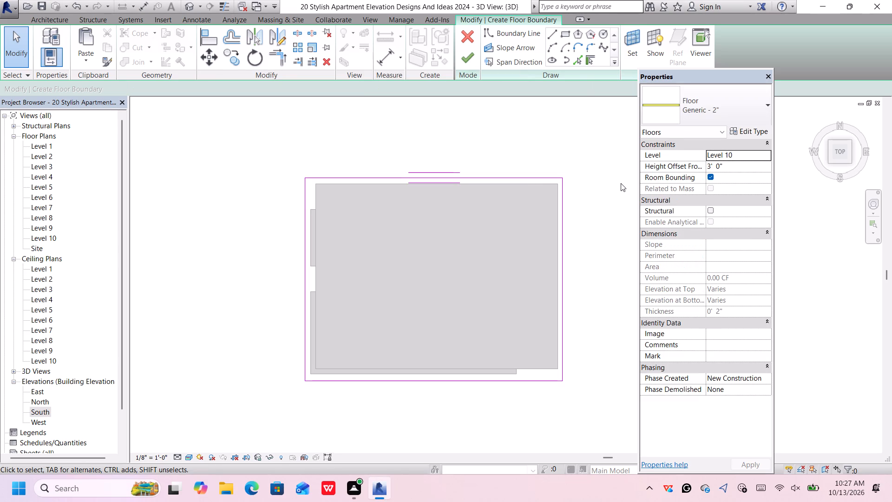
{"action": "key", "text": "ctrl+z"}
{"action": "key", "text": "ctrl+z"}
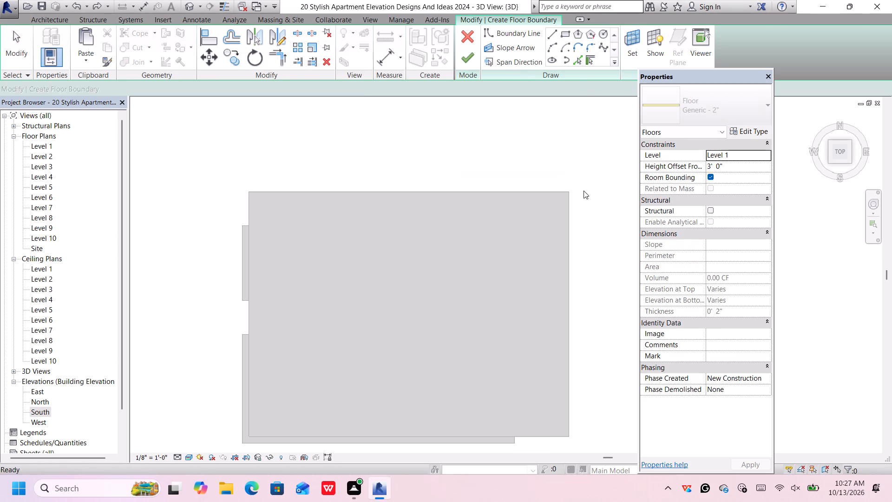
Set the new floor's level constraint to Level 8 before sketching its boundary.
{"action": "left_click", "coordinate": [765, 152]}
{"action": "scroll", "coordinate": [740, 183], "scroll_direction": "down", "scroll_amount": 2}
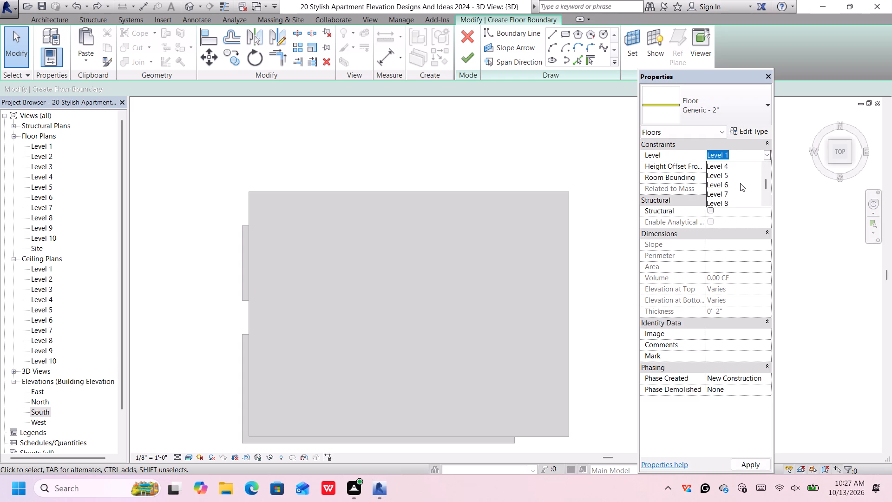
{"action": "scroll", "coordinate": [740, 183], "scroll_direction": "down", "scroll_amount": 2}
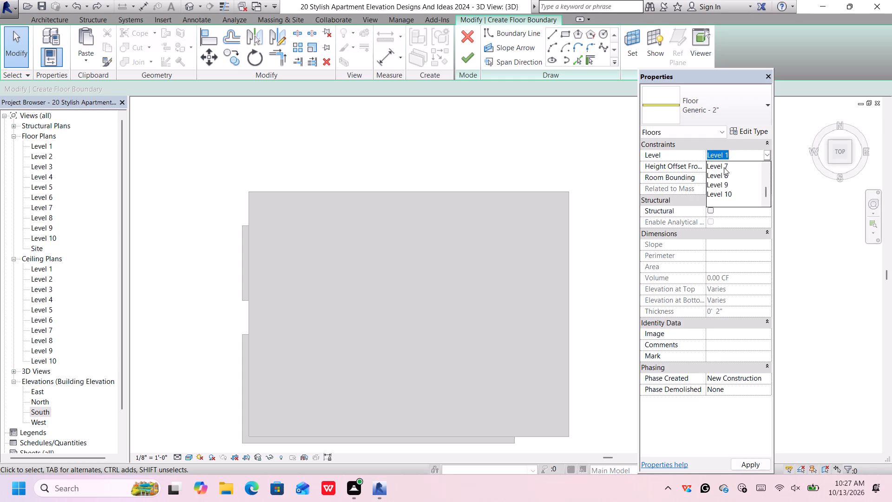
{"action": "left_click", "coordinate": [724, 174]}
{"action": "scroll", "coordinate": [595, 211], "scroll_direction": "down", "scroll_amount": 3}
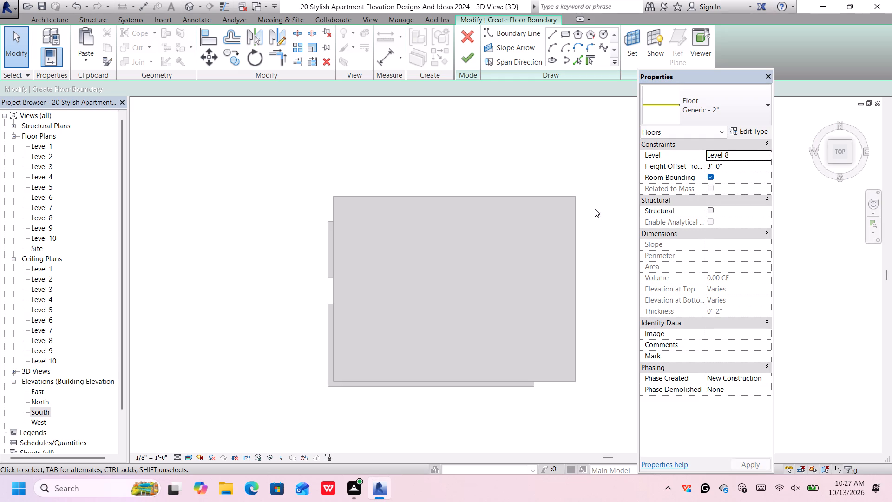
Sketch a rectangular boundary about 50' by 39' 6" around the top slab and balcony edges, and finish the Generic - 2" floor.
{"action": "middle_click_drag", "start_coordinate": [594, 209], "coordinate": [589, 186]}
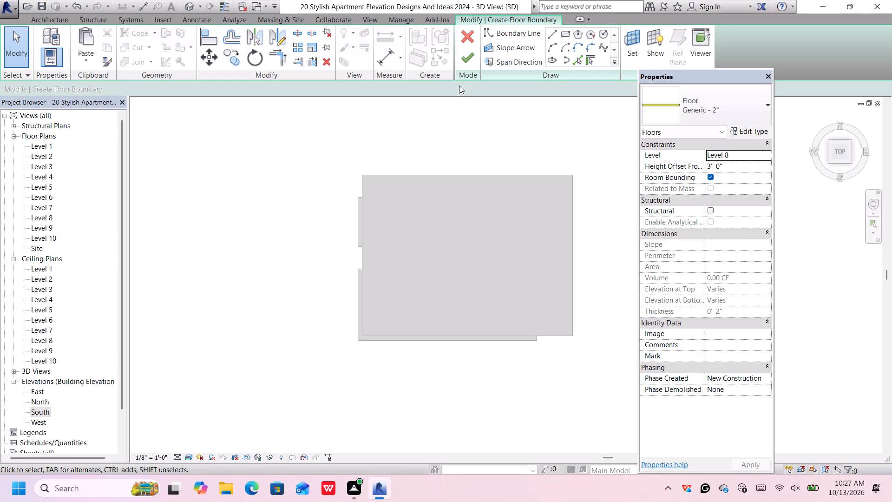
{"action": "left_click", "coordinate": [566, 32]}
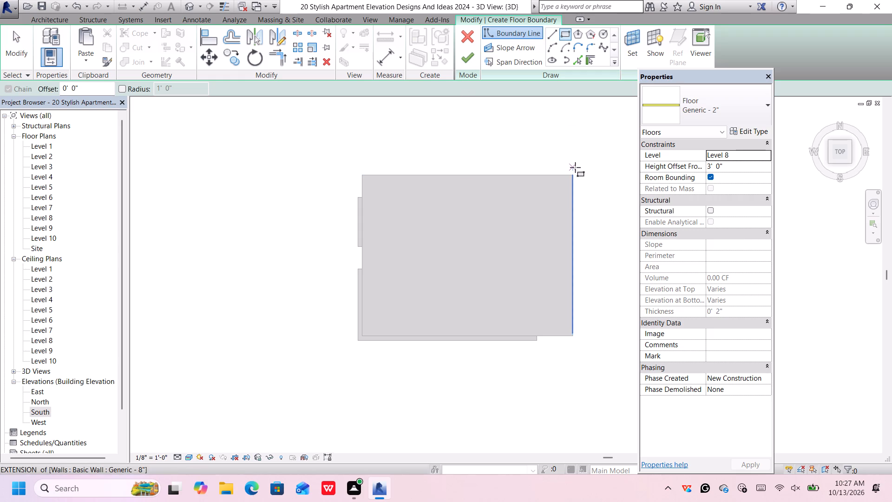
{"action": "scroll", "coordinate": [576, 168], "scroll_direction": "up", "scroll_amount": 5}
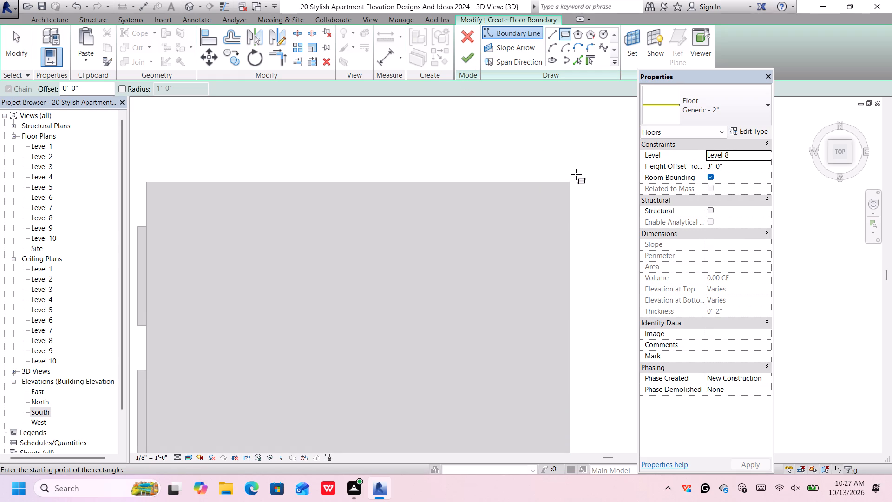
{"action": "scroll", "coordinate": [580, 168], "scroll_direction": "down", "scroll_amount": 4}
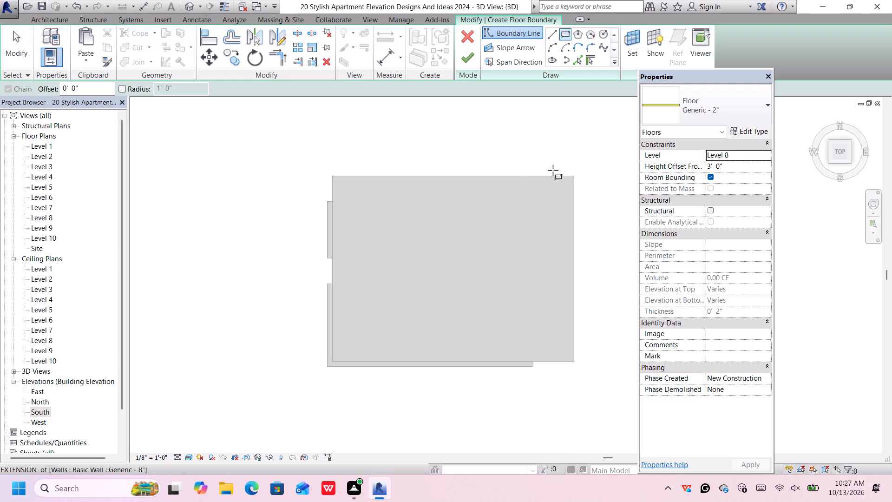
{"action": "scroll", "coordinate": [317, 154], "scroll_direction": "up", "scroll_amount": 3}
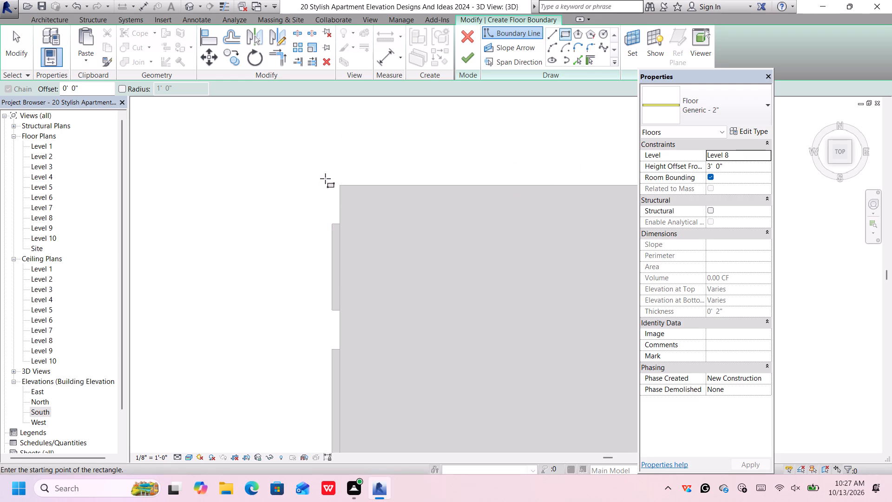
{"action": "scroll", "coordinate": [327, 178], "scroll_direction": "up", "scroll_amount": 4}
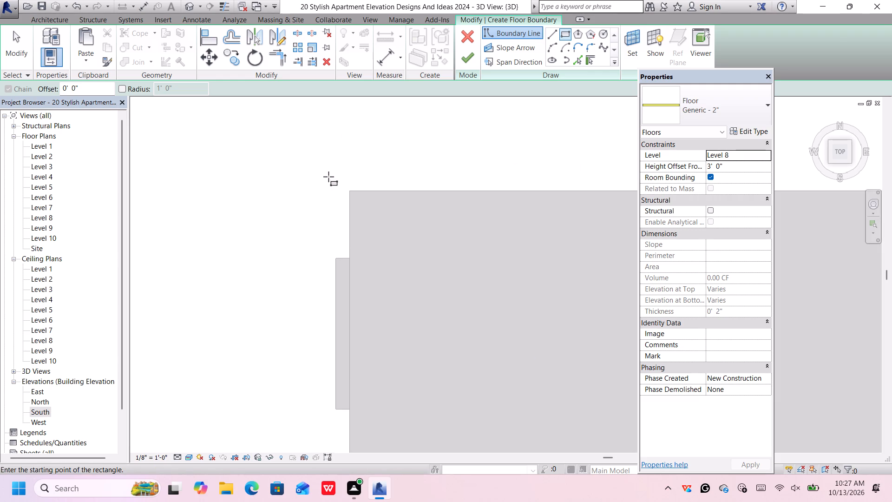
{"action": "scroll", "coordinate": [331, 174], "scroll_direction": "down", "scroll_amount": 5}
{"action": "middle_click_drag", "start_coordinate": [456, 191], "coordinate": [297, 155]}
{"action": "scroll", "coordinate": [479, 132], "scroll_direction": "down", "scroll_amount": 1}
{"action": "scroll", "coordinate": [511, 135], "scroll_direction": "up", "scroll_amount": 2}
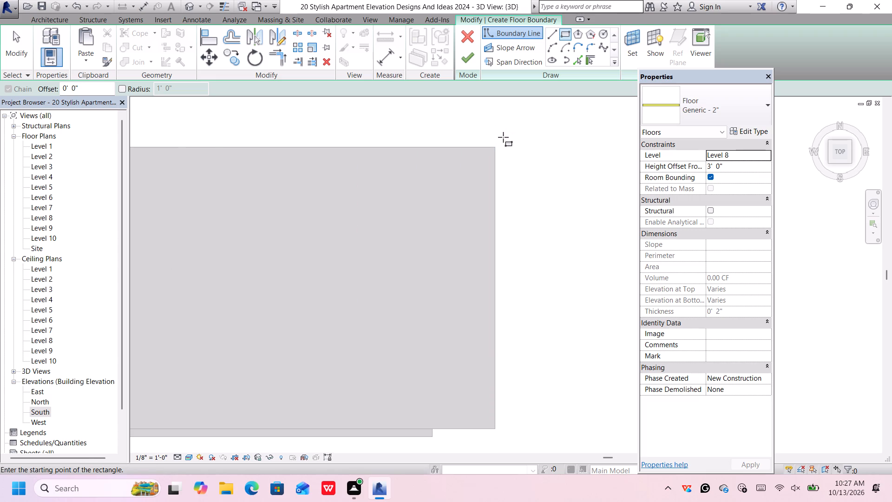
{"action": "left_click", "coordinate": [503, 137]}
{"action": "scroll", "coordinate": [406, 225], "scroll_direction": "down", "scroll_amount": 7}
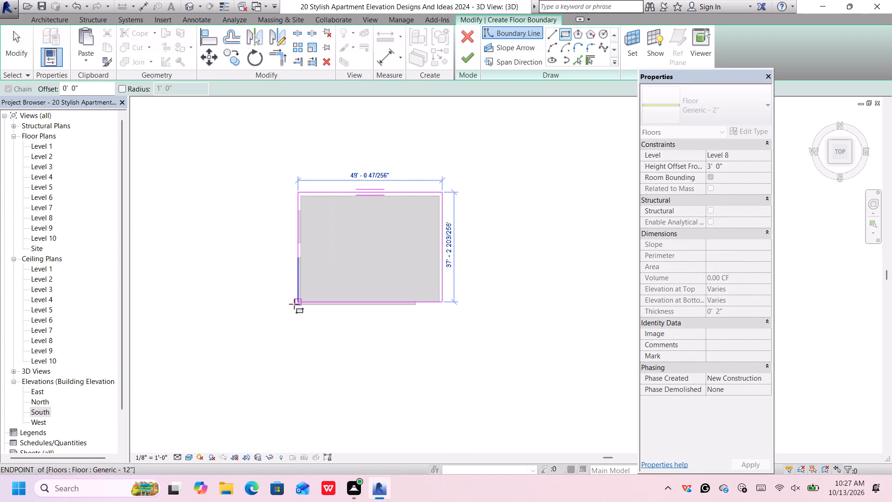
{"action": "scroll", "coordinate": [295, 310], "scroll_direction": "up", "scroll_amount": 1}
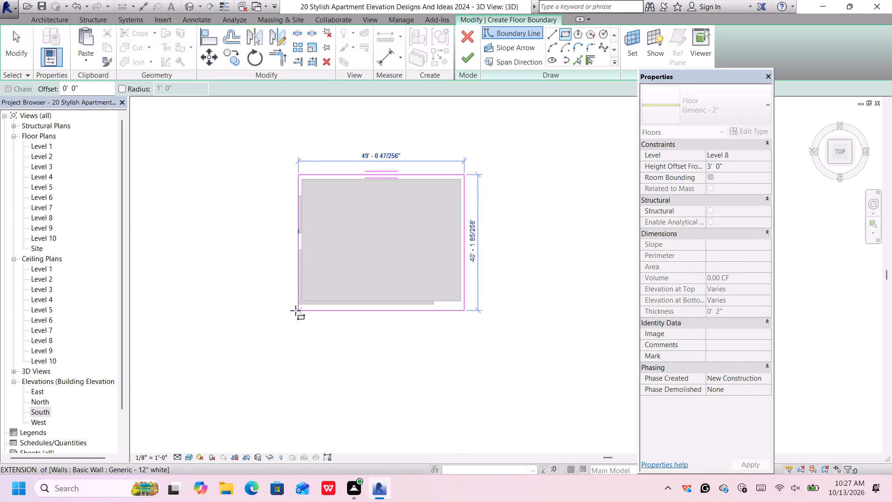
{"action": "scroll", "coordinate": [295, 310], "scroll_direction": "up", "scroll_amount": 4}
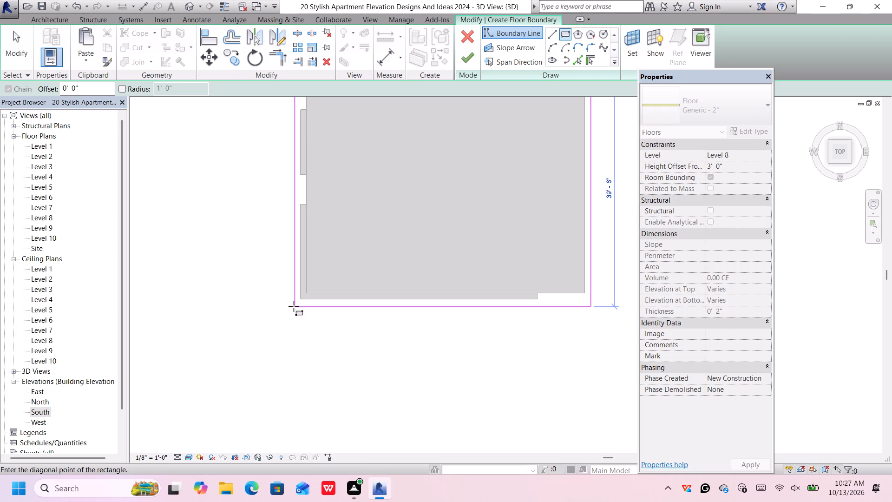
{"action": "left_click", "coordinate": [294, 306]}
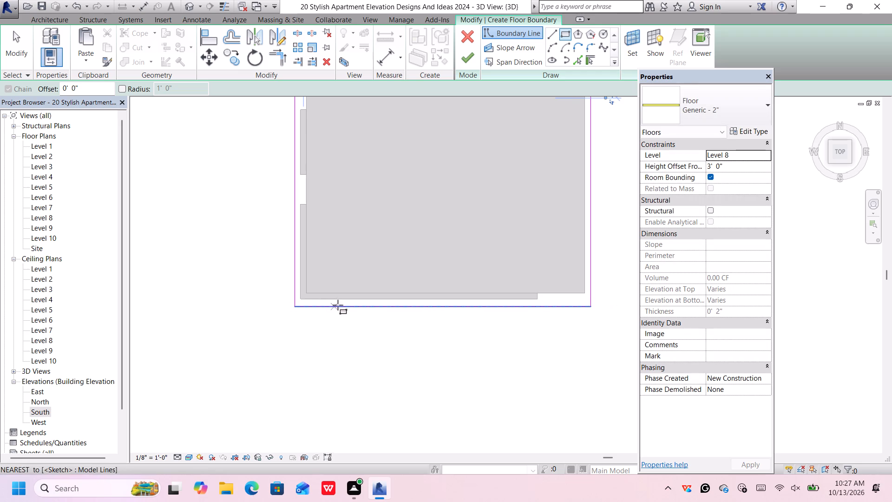
{"action": "scroll", "coordinate": [338, 305], "scroll_direction": "down", "scroll_amount": 4}
{"action": "middle_click_drag", "start_coordinate": [496, 250], "coordinate": [510, 280]}
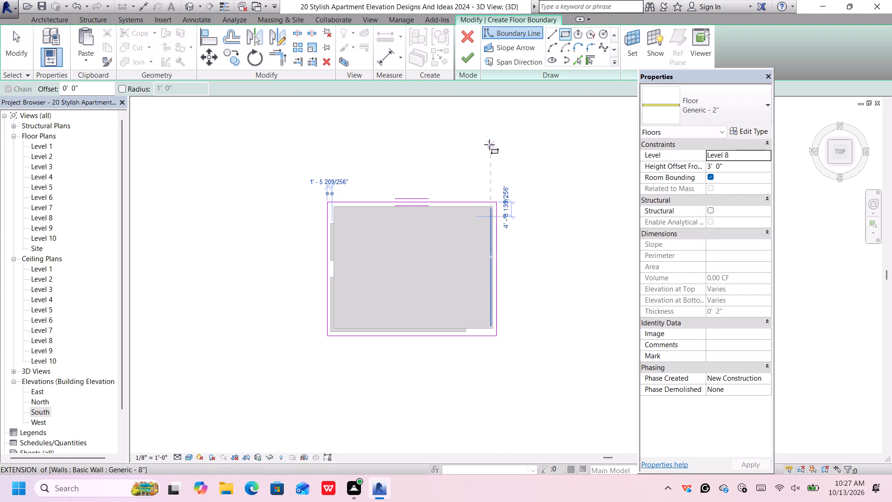
{"action": "left_click", "coordinate": [467, 61]}
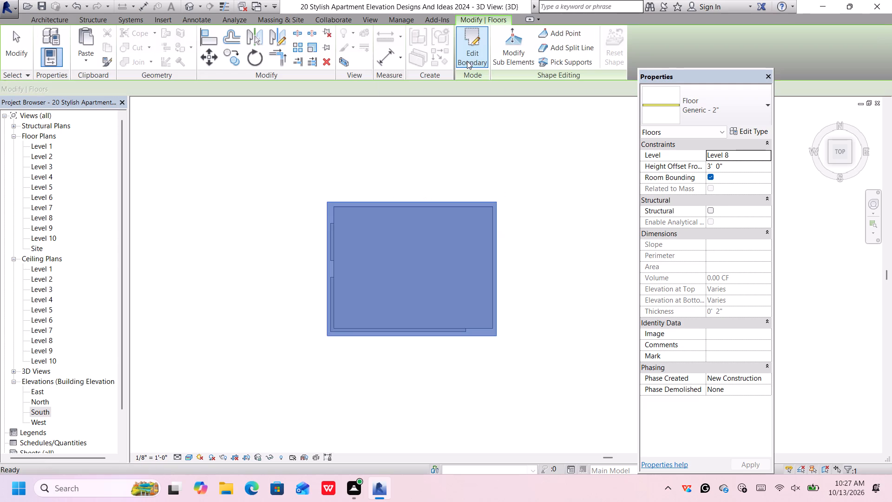
{"action": "left_click", "coordinate": [830, 162]}
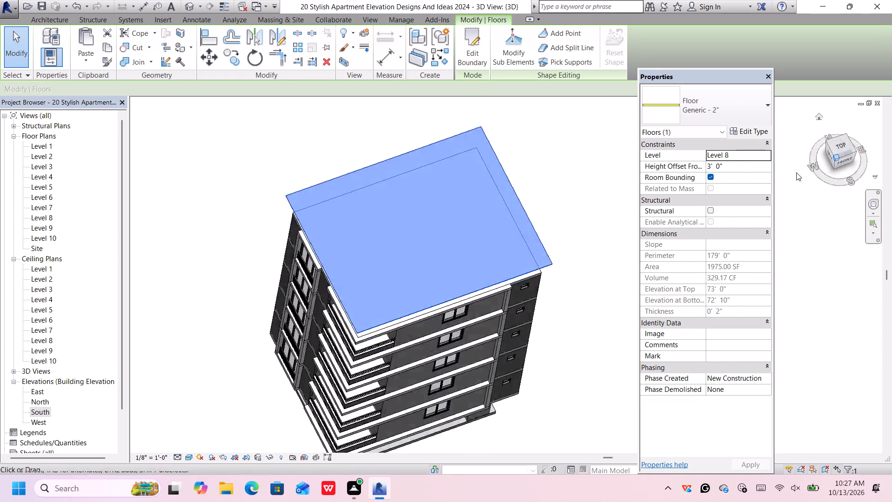
{"action": "middle_click_drag", "start_coordinate": [527, 255], "coordinate": [459, 192]}
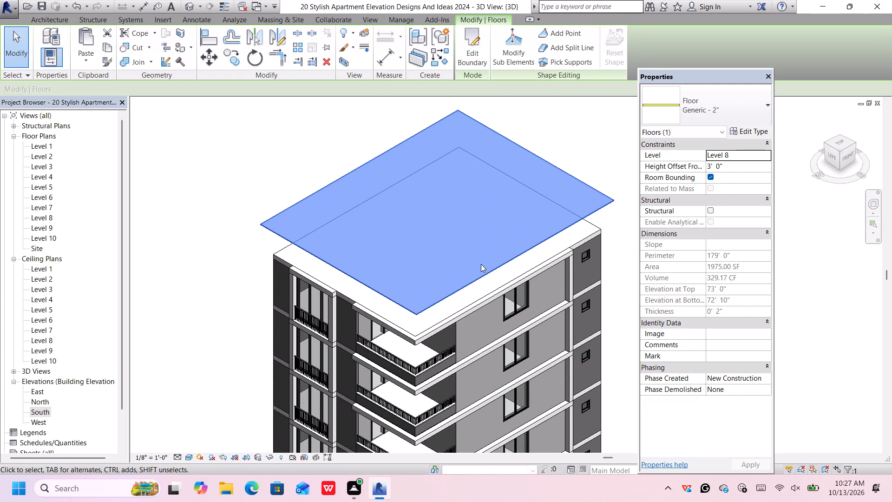
Change the selected slab above the roof to the Generic - 12" floor type.
{"action": "left_click", "coordinate": [695, 110]}
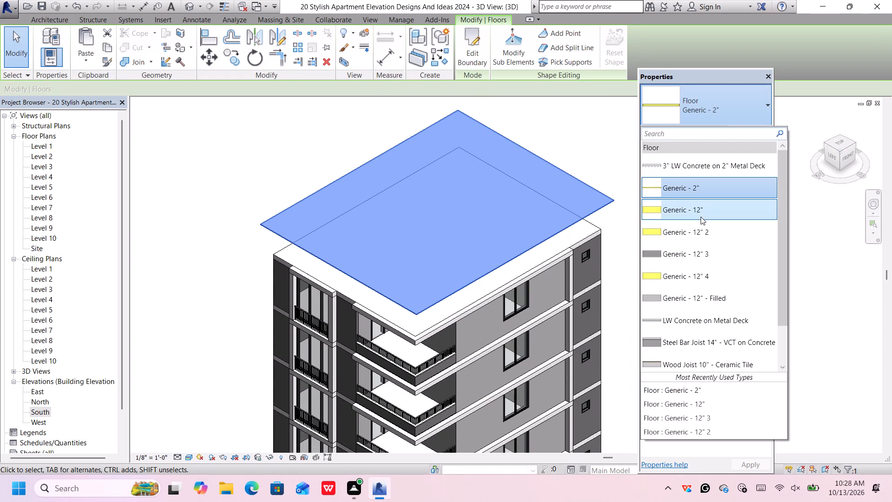
{"action": "left_click", "coordinate": [701, 217]}
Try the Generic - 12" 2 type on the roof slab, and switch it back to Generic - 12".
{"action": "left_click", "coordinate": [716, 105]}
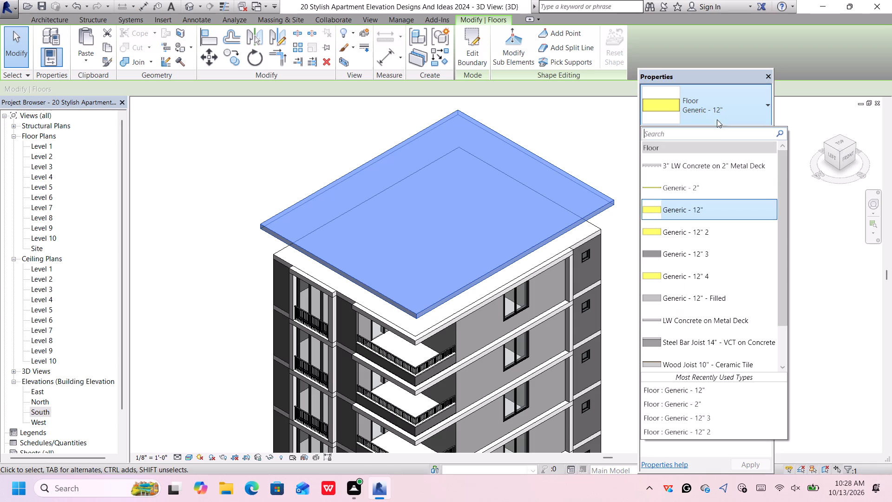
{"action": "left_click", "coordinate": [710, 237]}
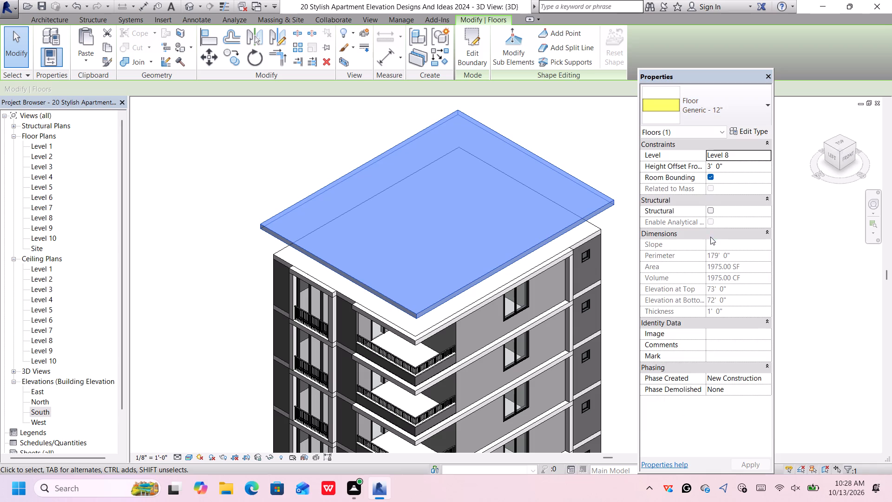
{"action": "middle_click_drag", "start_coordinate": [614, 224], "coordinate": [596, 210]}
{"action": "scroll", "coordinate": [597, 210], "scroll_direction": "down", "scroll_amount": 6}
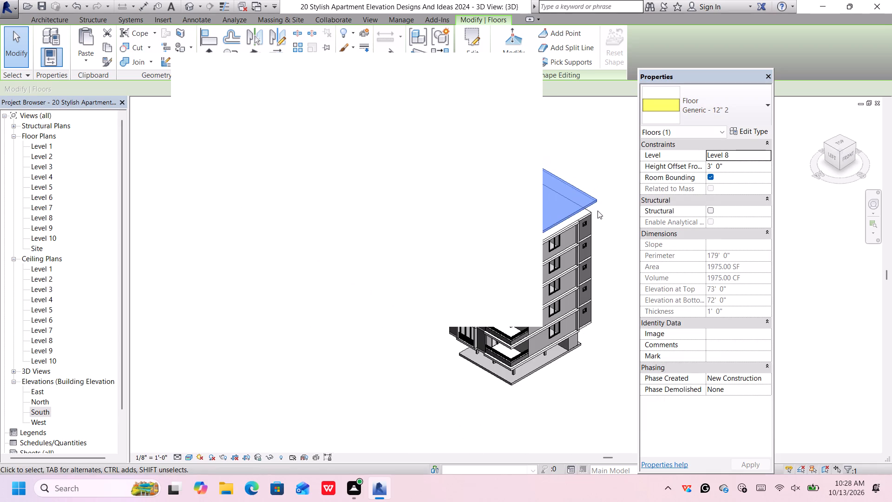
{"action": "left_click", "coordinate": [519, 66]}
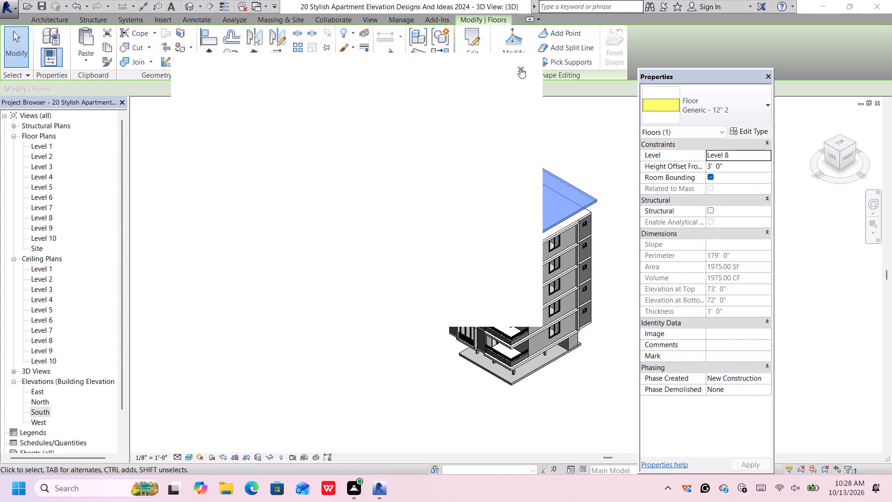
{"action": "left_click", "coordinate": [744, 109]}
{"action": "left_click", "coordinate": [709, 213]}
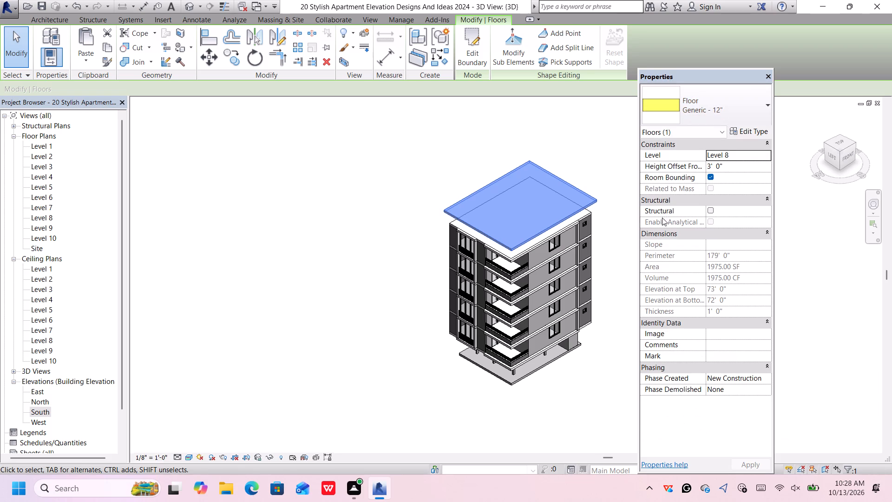
Set the roof slab's base level to Level 7.
{"action": "middle_click_drag", "start_coordinate": [612, 215], "coordinate": [589, 204]}
{"action": "scroll", "coordinate": [722, 176], "scroll_direction": "up", "scroll_amount": 1}
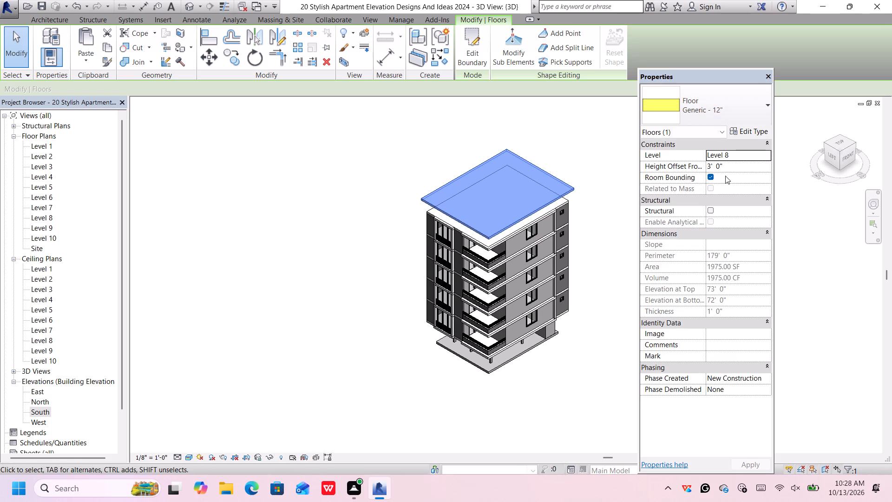
{"action": "left_click", "coordinate": [767, 157]}
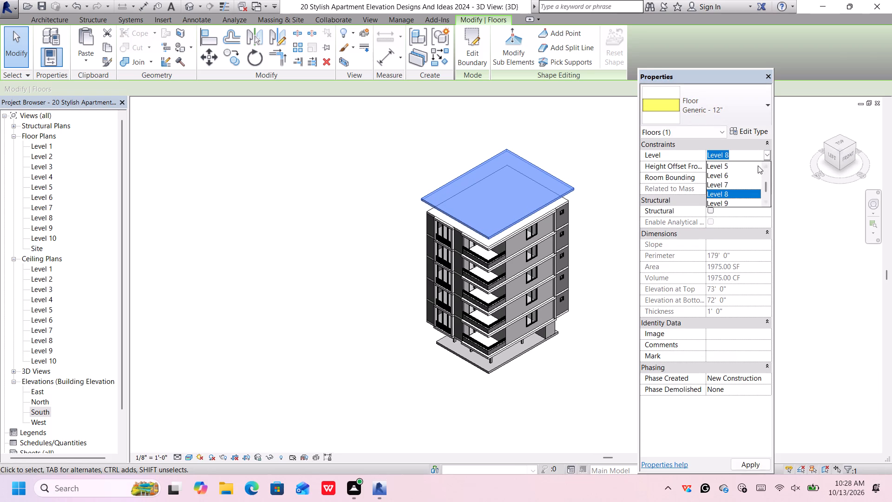
{"action": "left_click", "coordinate": [742, 185]}
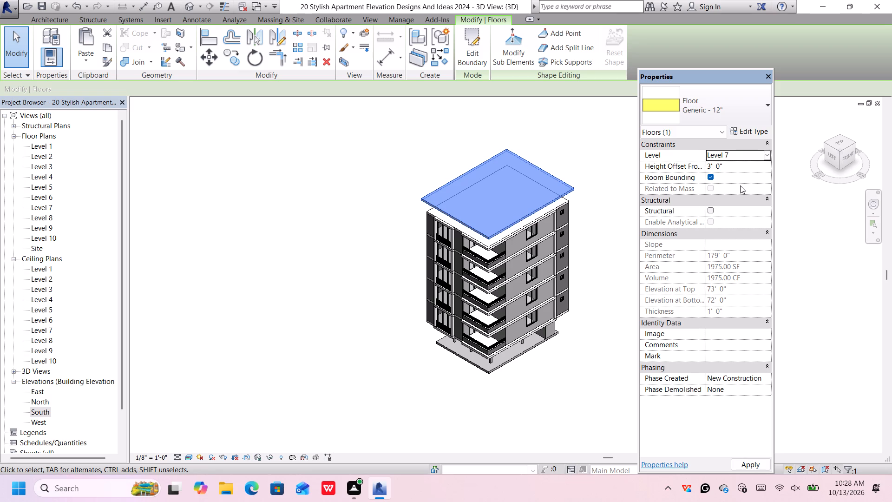
{"action": "key", "text": "Return"}
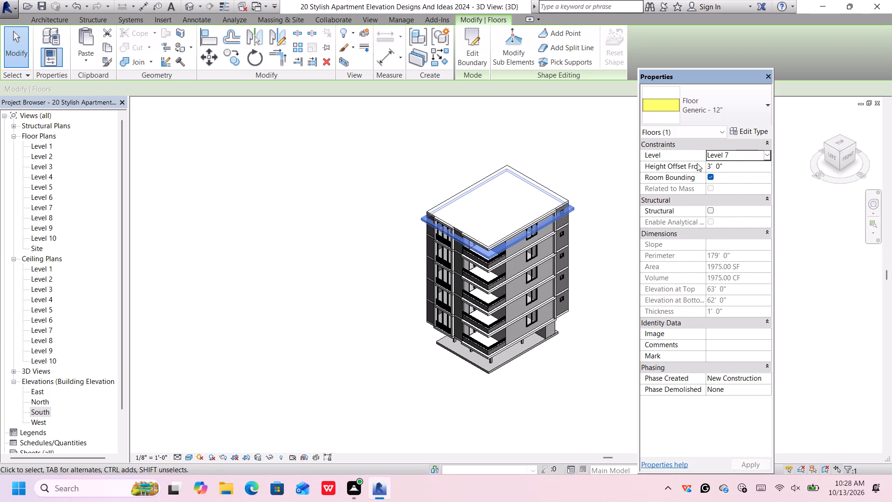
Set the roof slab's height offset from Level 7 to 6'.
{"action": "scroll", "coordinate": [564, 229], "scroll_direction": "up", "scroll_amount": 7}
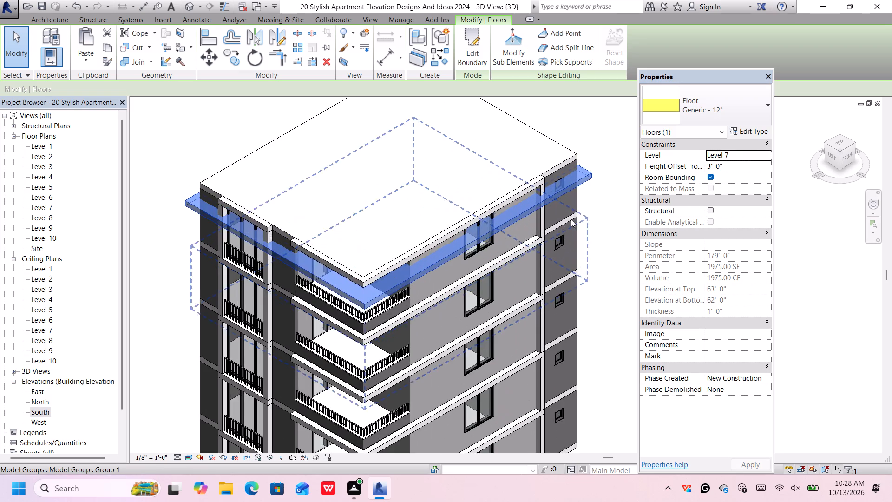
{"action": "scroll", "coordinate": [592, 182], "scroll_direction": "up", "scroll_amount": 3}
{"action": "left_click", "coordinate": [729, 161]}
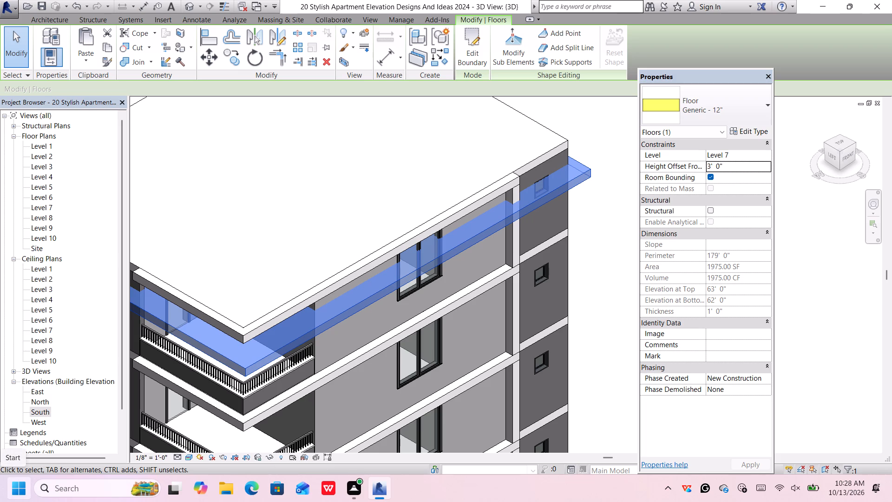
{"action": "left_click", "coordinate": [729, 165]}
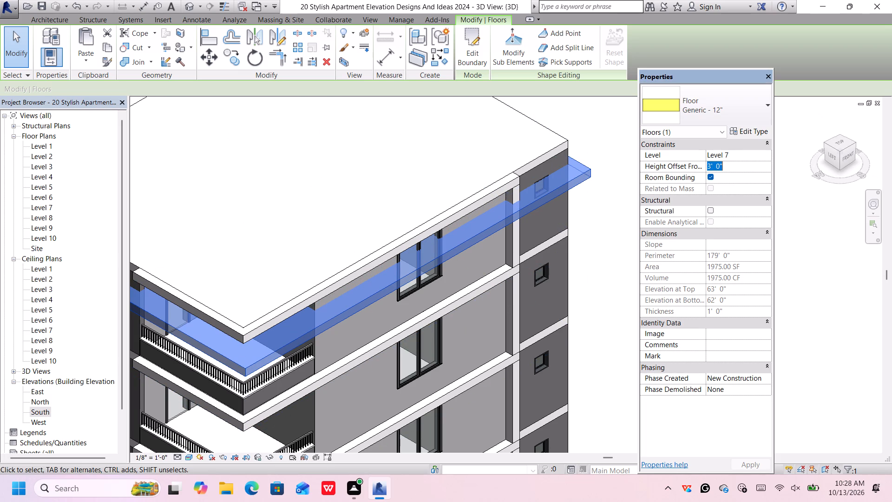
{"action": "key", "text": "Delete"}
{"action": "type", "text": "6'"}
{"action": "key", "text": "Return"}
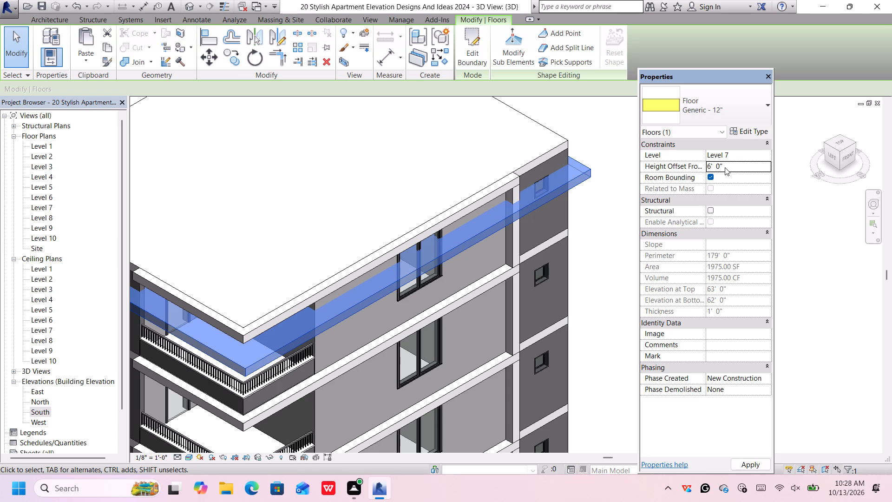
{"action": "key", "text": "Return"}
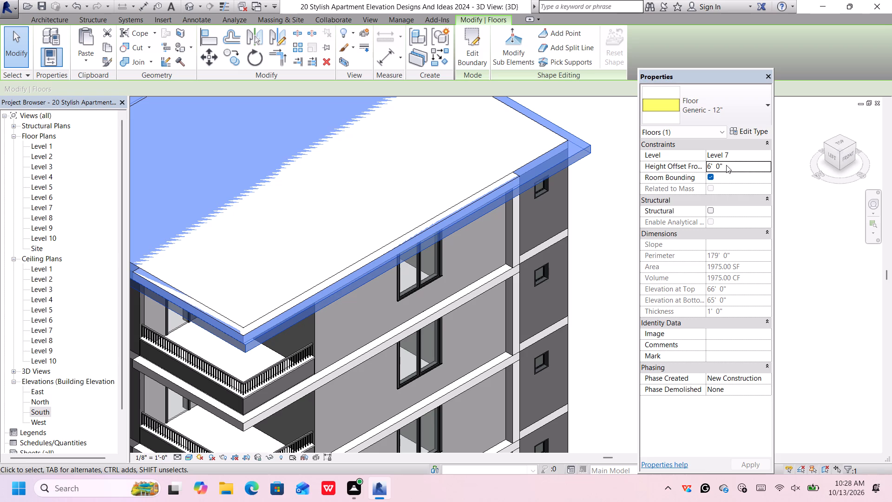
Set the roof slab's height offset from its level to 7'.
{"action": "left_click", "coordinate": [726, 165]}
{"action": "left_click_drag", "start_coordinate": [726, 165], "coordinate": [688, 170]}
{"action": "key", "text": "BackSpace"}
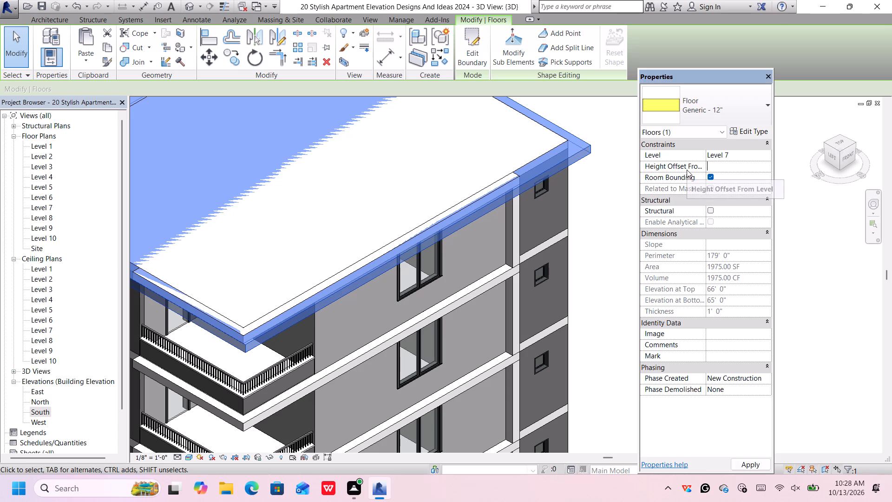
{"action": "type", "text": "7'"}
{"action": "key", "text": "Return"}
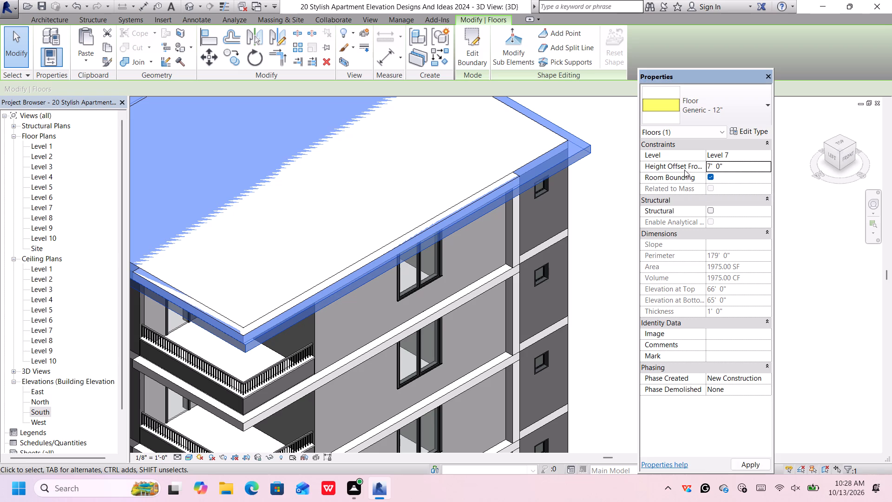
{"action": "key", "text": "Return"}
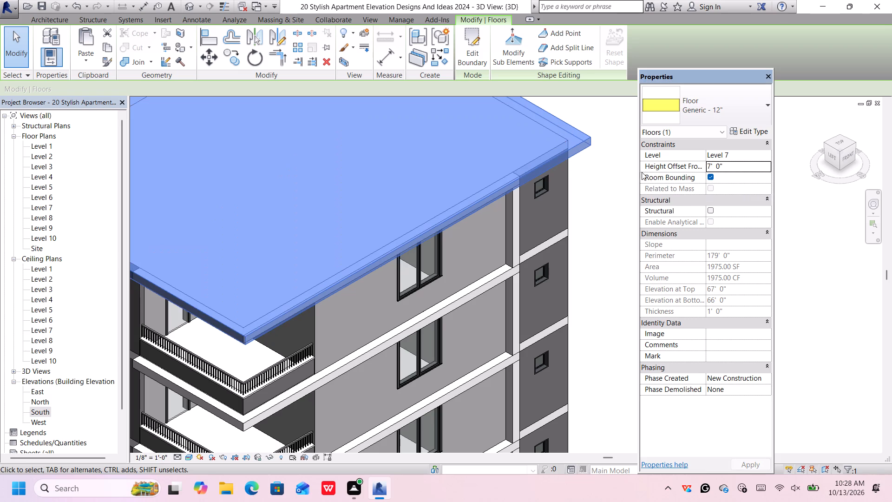
Duplicate the roof slab's Generic - 12" floor type, keeping the suggested name.
{"action": "scroll", "coordinate": [605, 167], "scroll_direction": "down", "scroll_amount": 3}
{"action": "middle_click_drag", "start_coordinate": [603, 178], "coordinate": [599, 191]}
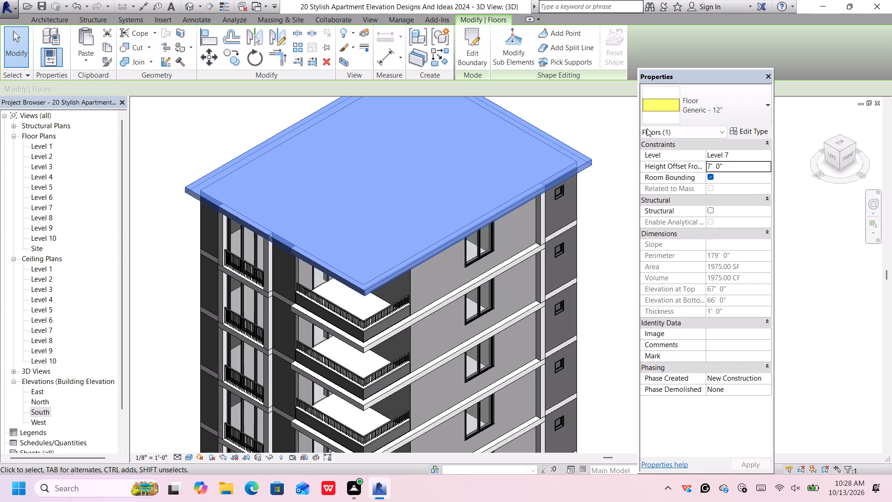
{"action": "left_click", "coordinate": [702, 109]}
{"action": "left_click", "coordinate": [717, 211]}
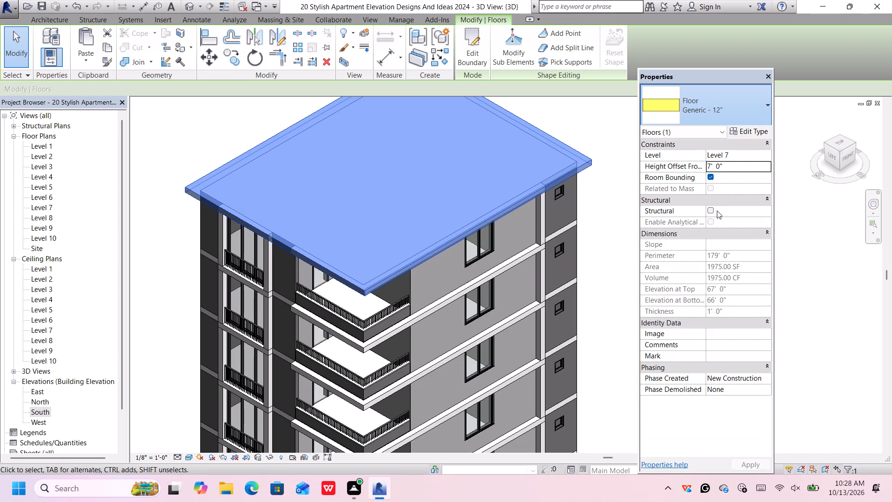
{"action": "left_click", "coordinate": [748, 132]}
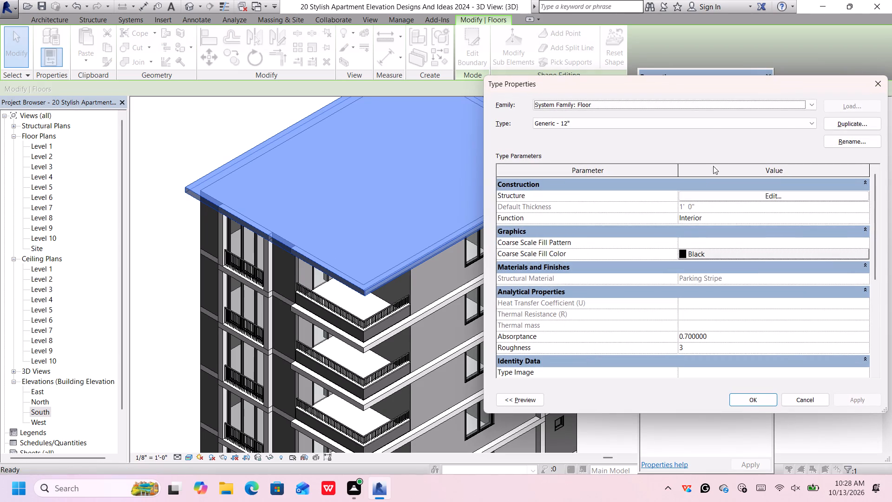
{"action": "left_click", "coordinate": [847, 124]}
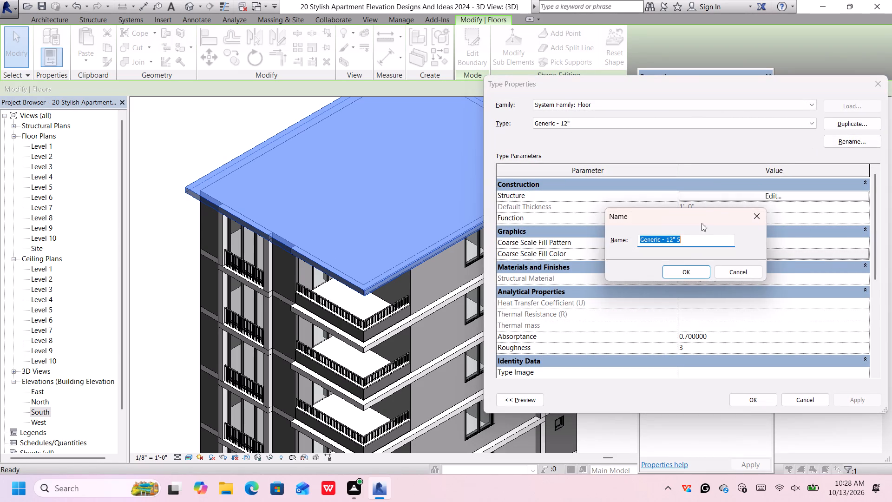
{"action": "left_click", "coordinate": [681, 272]}
Set the structure layer of the duplicated floor type to 3' thick and apply it to the roof slab.
{"action": "left_click", "coordinate": [722, 205]}
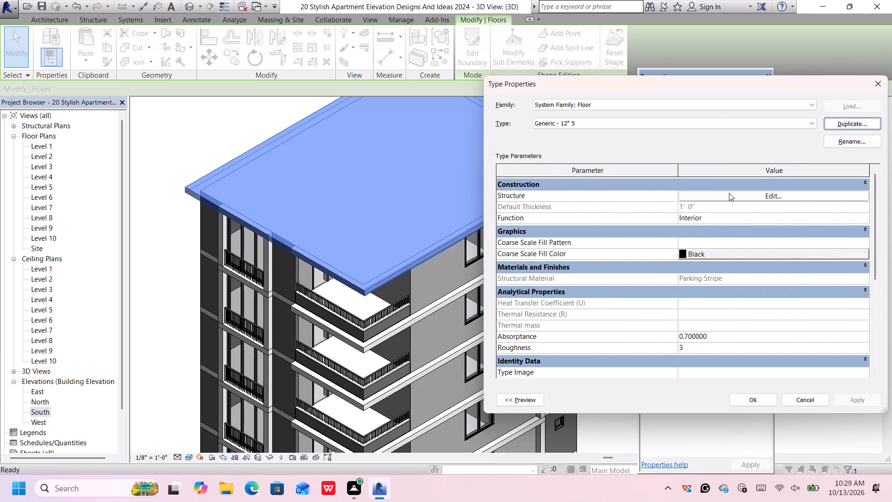
{"action": "left_click", "coordinate": [729, 193]}
{"action": "left_click", "coordinate": [688, 194]}
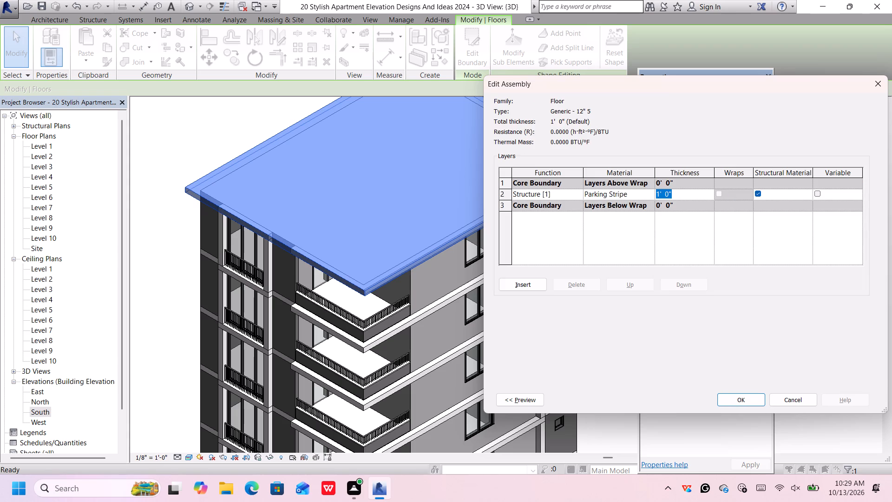
{"action": "key", "text": "BackSpace"}
{"action": "type", "text": "3'"}
{"action": "key", "text": "Return"}
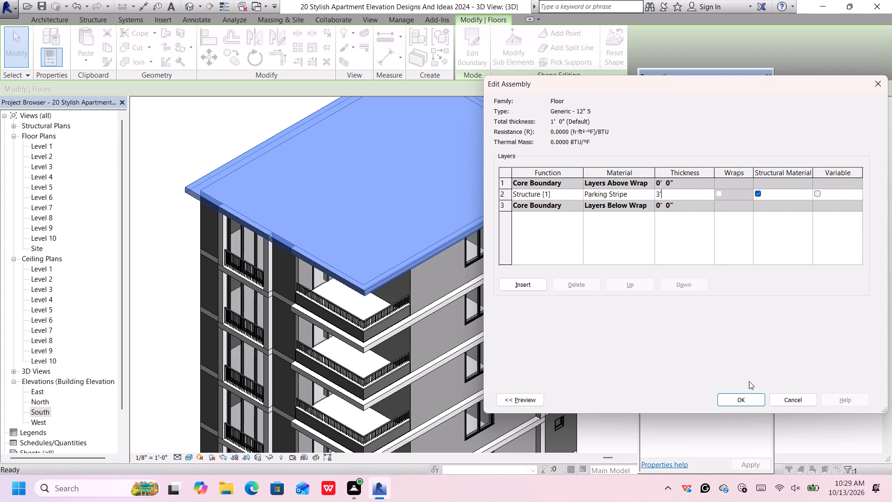
{"action": "left_click", "coordinate": [742, 398]}
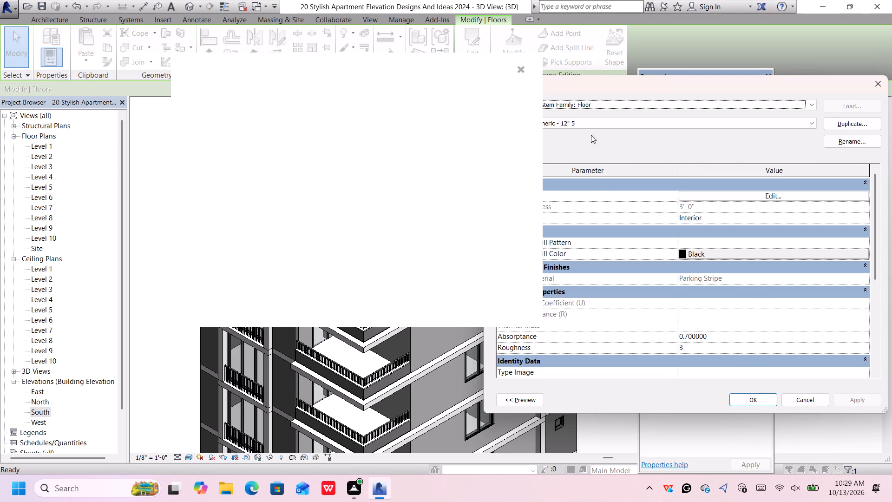
{"action": "left_click", "coordinate": [517, 68]}
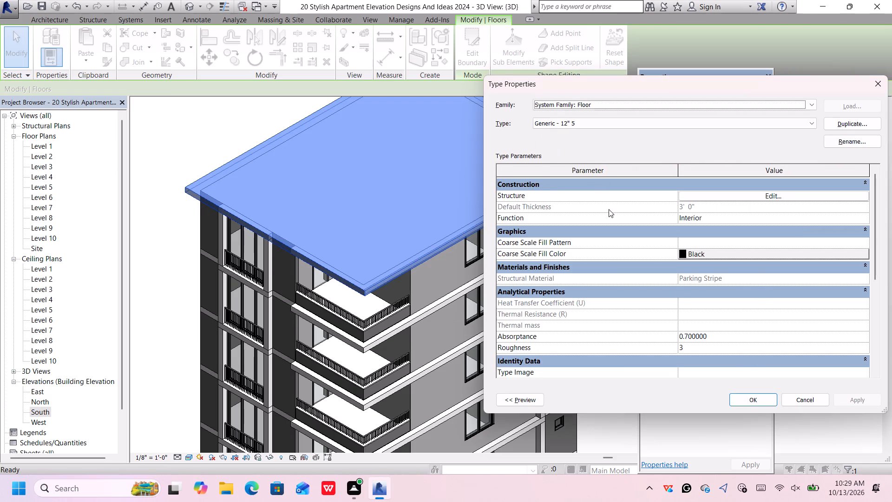
{"action": "left_click", "coordinate": [741, 398]}
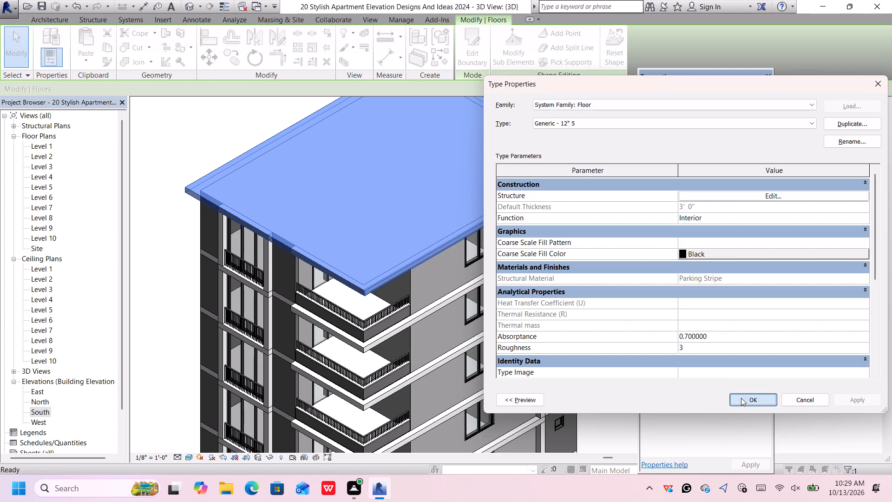
Set the thickened roof slab's height offset from Level 7 to 9'.
{"action": "middle_click_drag", "start_coordinate": [605, 280], "coordinate": [578, 274]}
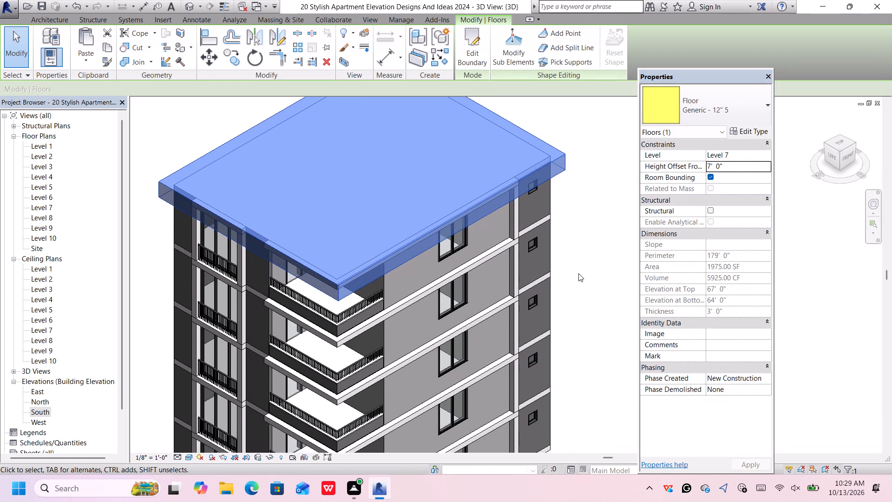
{"action": "middle_click_drag", "start_coordinate": [589, 269], "coordinate": [589, 280]}
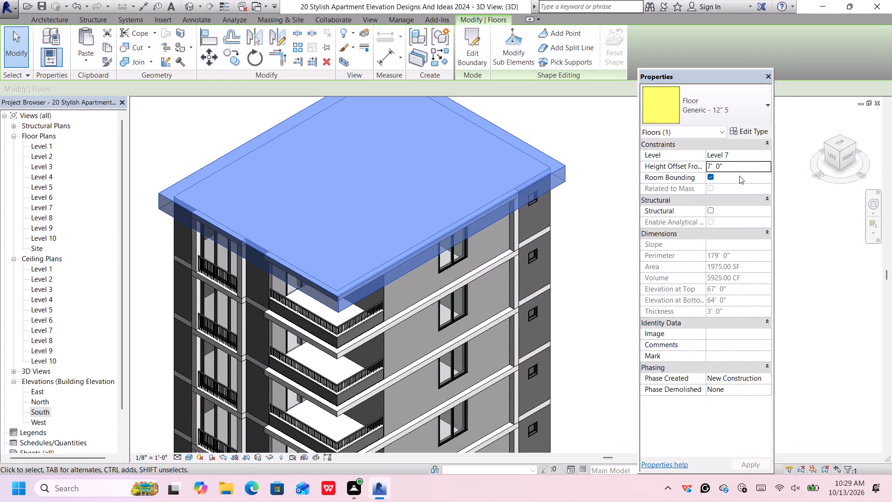
{"action": "left_click", "coordinate": [735, 166]}
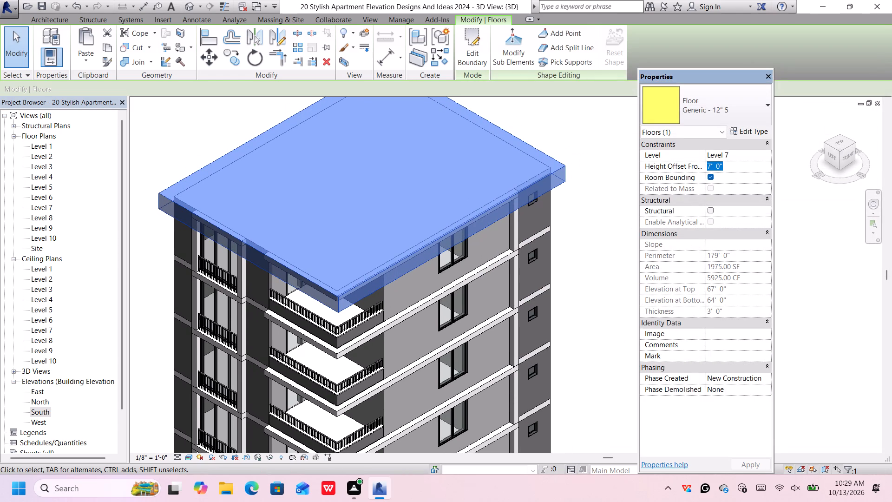
{"action": "key", "text": "BackSpace"}
{"action": "type", "text": "9'"}
{"action": "key", "text": "Return"}
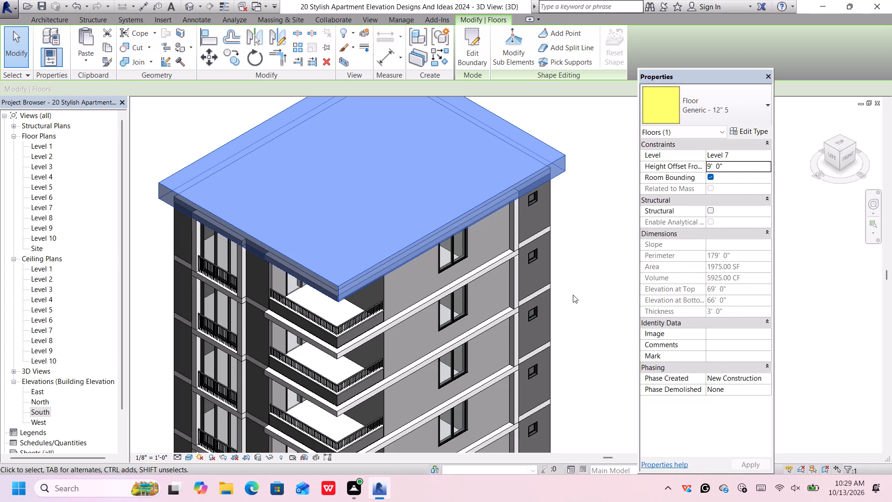
{"action": "middle_click_drag", "start_coordinate": [573, 295], "coordinate": [564, 234]}
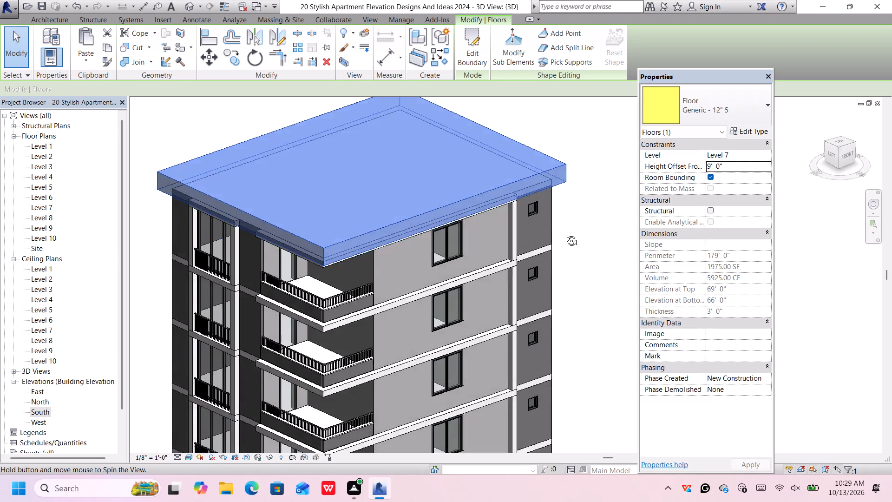
{"action": "middle_click_drag", "start_coordinate": [564, 234], "coordinate": [545, 158]}
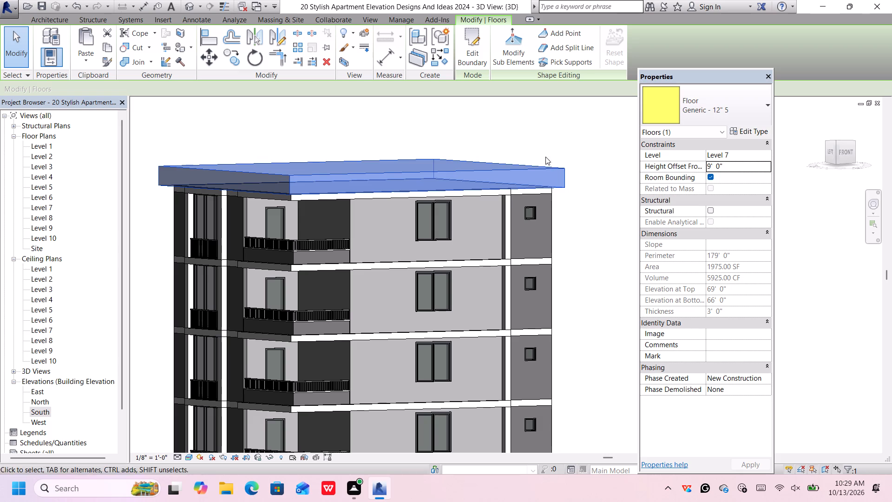
Inspect the thickened roof slab's fit above the top floor from a raised angle, finishing with the slab deselected.
{"action": "scroll", "coordinate": [306, 204], "scroll_direction": "up", "scroll_amount": 5}
{"action": "scroll", "coordinate": [306, 200], "scroll_direction": "down", "scroll_amount": 4}
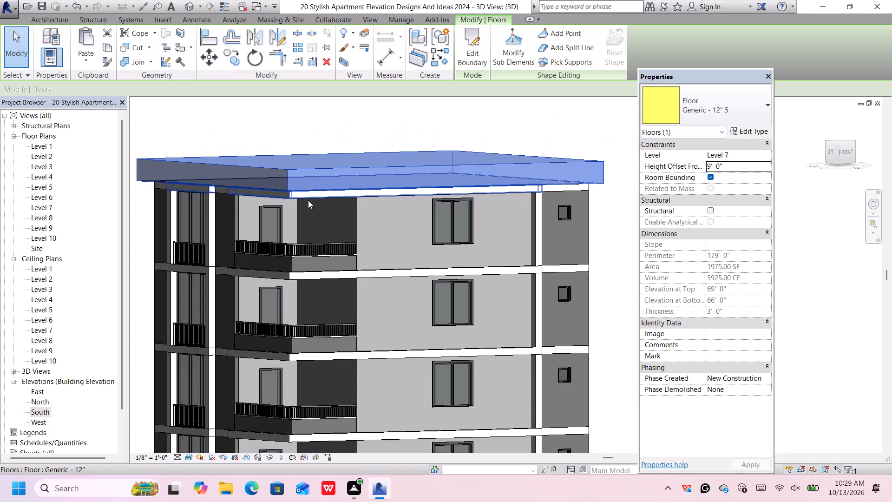
{"action": "scroll", "coordinate": [308, 202], "scroll_direction": "up", "scroll_amount": 1}
{"action": "scroll", "coordinate": [308, 203], "scroll_direction": "down", "scroll_amount": 4}
{"action": "scroll", "coordinate": [559, 239], "scroll_direction": "down", "scroll_amount": 3}
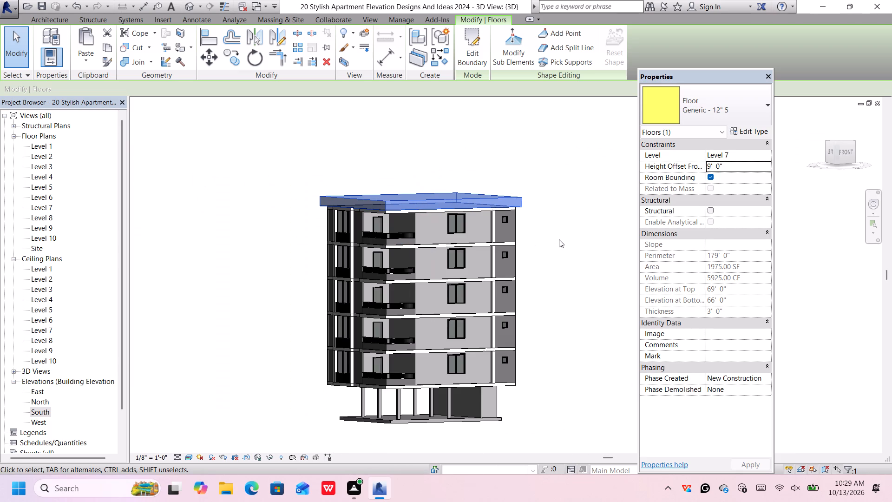
{"action": "middle_click_drag", "start_coordinate": [554, 222], "coordinate": [552, 231]}
{"action": "middle_click_drag", "start_coordinate": [553, 231], "coordinate": [559, 304]}
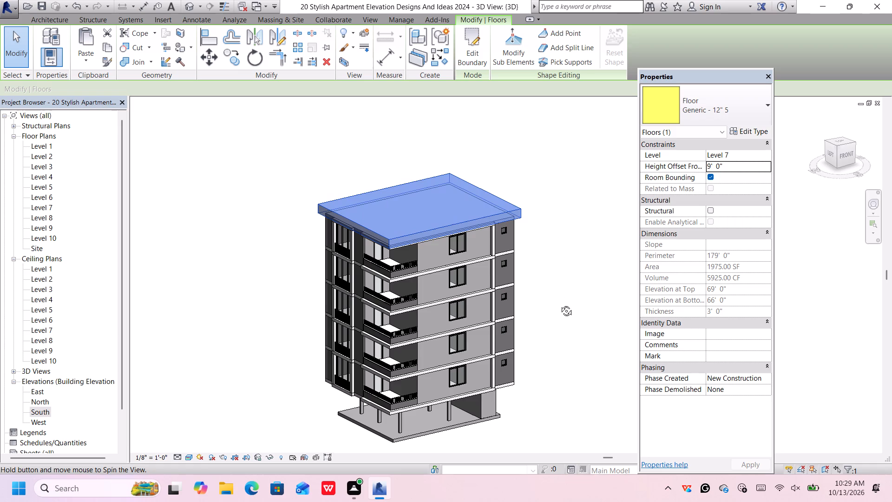
{"action": "middle_click_drag", "start_coordinate": [559, 304], "coordinate": [557, 302]}
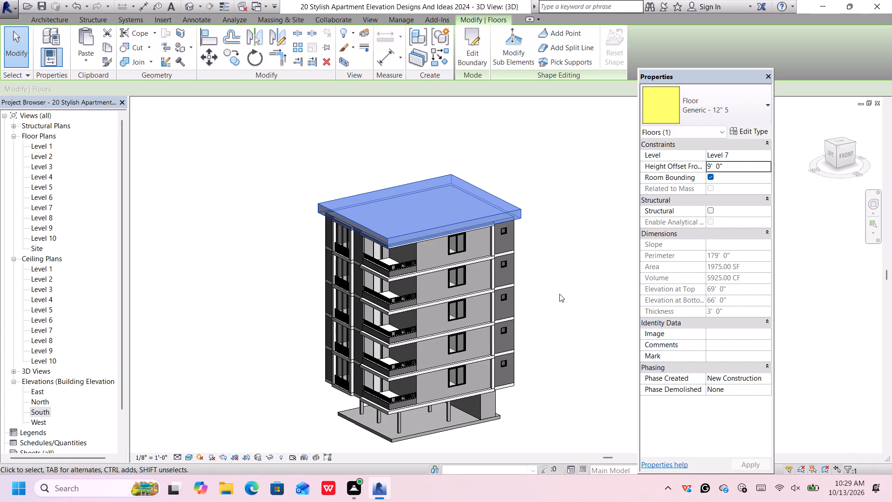
{"action": "middle_click_drag", "start_coordinate": [557, 288], "coordinate": [557, 289]}
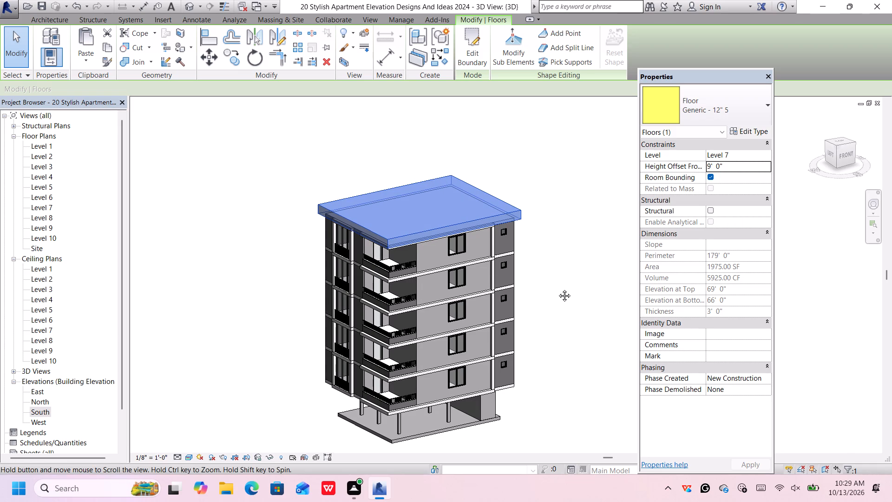
{"action": "middle_click_drag", "start_coordinate": [557, 289], "coordinate": [565, 291]}
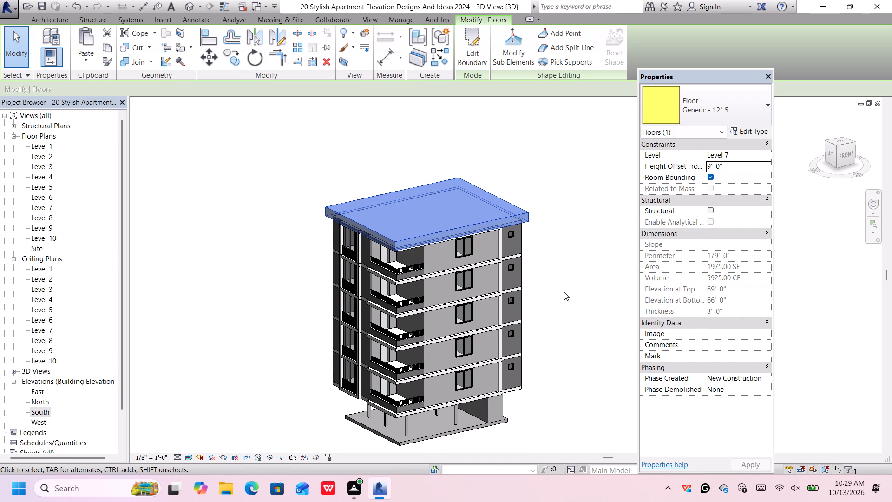
{"action": "scroll", "coordinate": [545, 275], "scroll_direction": "up", "scroll_amount": 1}
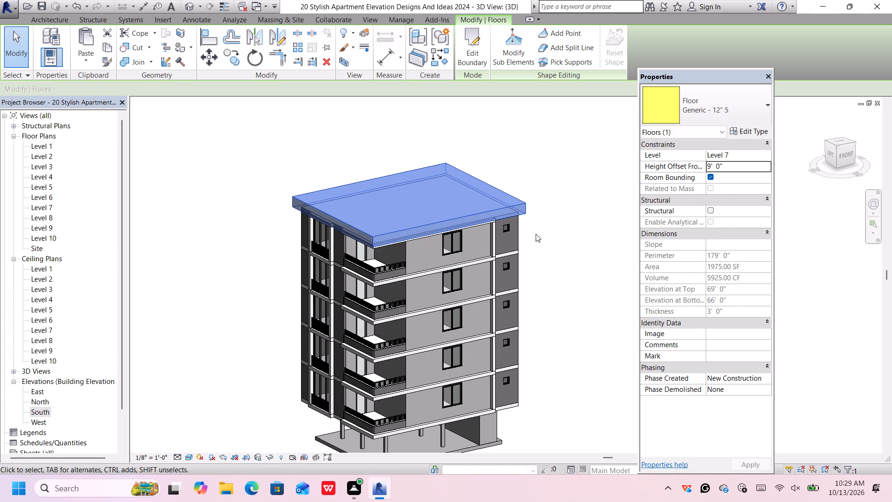
{"action": "middle_click_drag", "start_coordinate": [536, 235], "coordinate": [544, 245]}
{"action": "scroll", "coordinate": [543, 244], "scroll_direction": "up", "scroll_amount": 1}
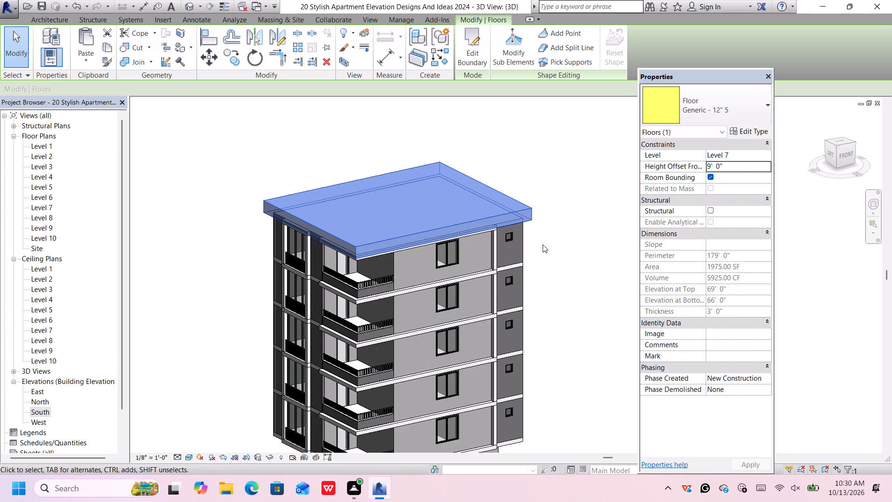
{"action": "scroll", "coordinate": [549, 232], "scroll_direction": "down", "scroll_amount": 3}
{"action": "scroll", "coordinate": [549, 231], "scroll_direction": "up", "scroll_amount": 1}
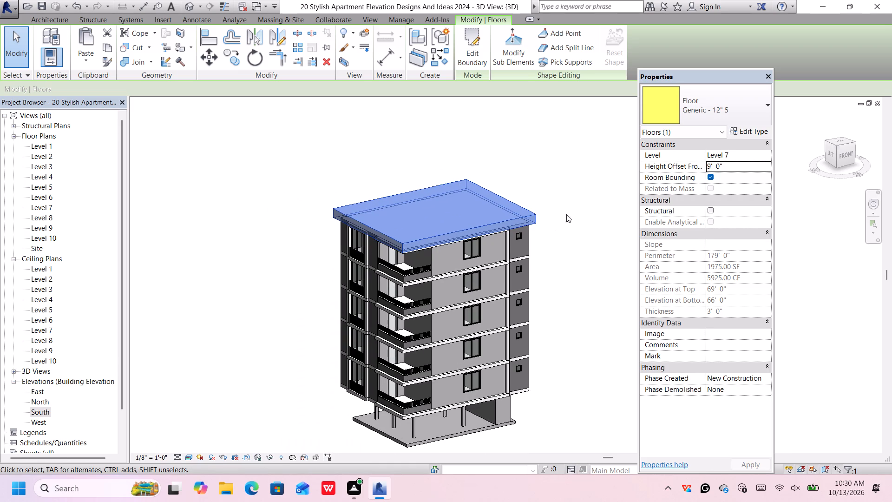
{"action": "left_click", "coordinate": [584, 245]}
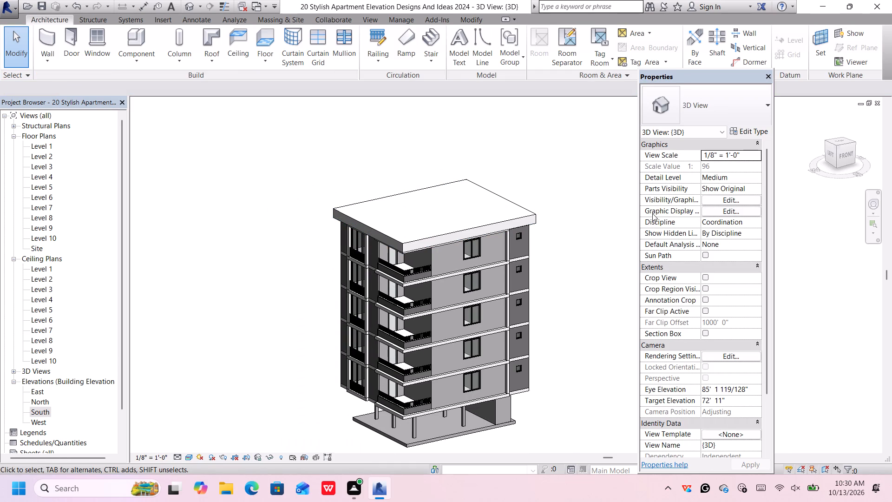
Start the Wall tool and pick the Generic - 6" basic wall type for walls on the roof slab.
{"action": "left_click", "coordinate": [840, 141]}
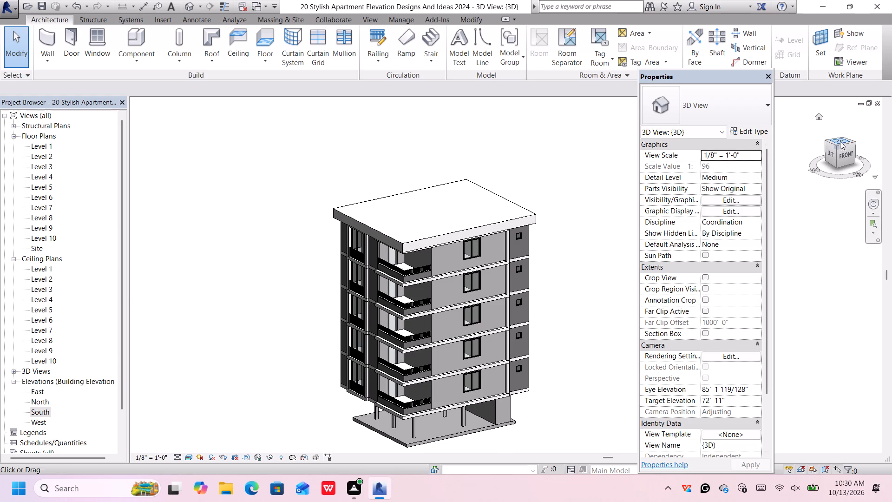
{"action": "middle_click_drag", "start_coordinate": [575, 205], "coordinate": [516, 178]}
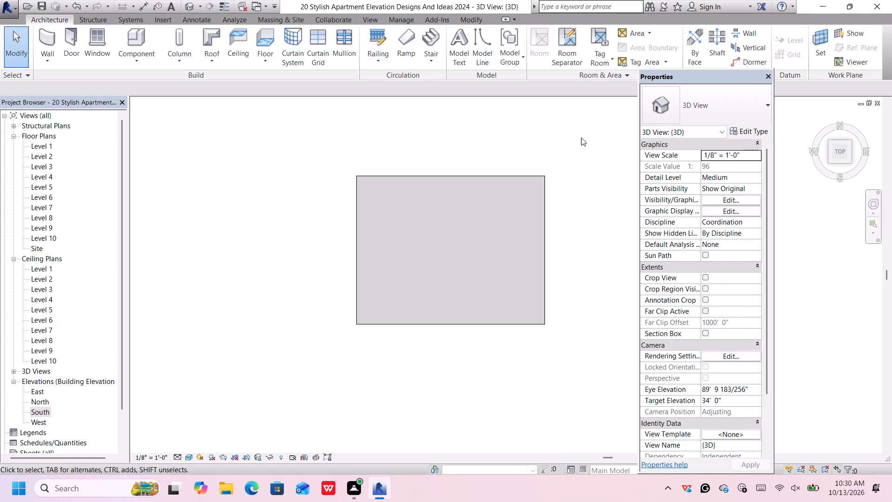
{"action": "scroll", "coordinate": [570, 147], "scroll_direction": "up", "scroll_amount": 1}
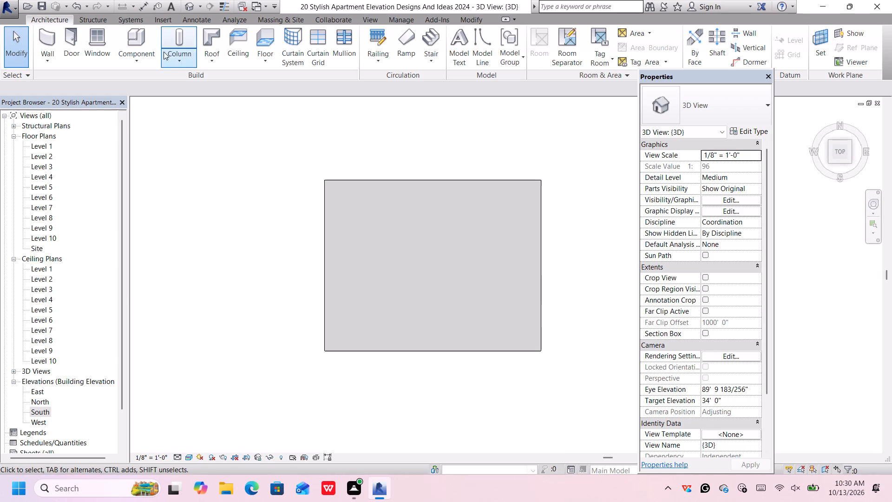
{"action": "left_click", "coordinate": [43, 37]}
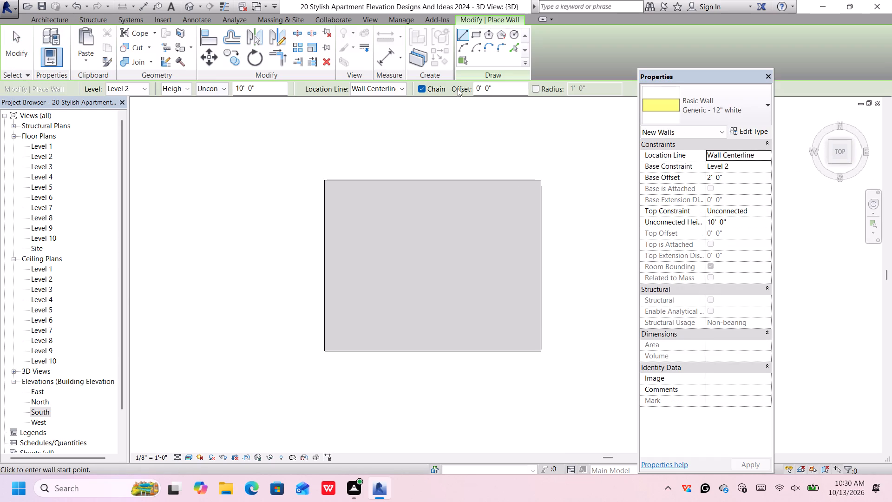
{"action": "left_click", "coordinate": [709, 107]}
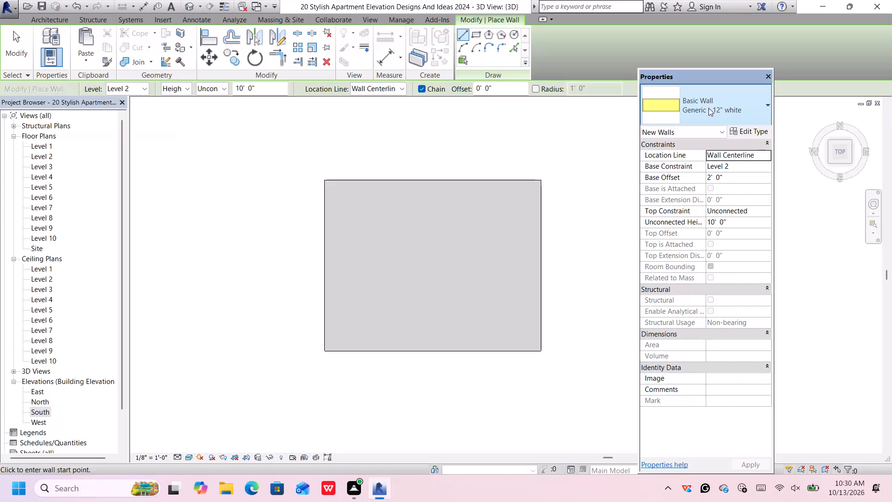
{"action": "left_click", "coordinate": [720, 109]}
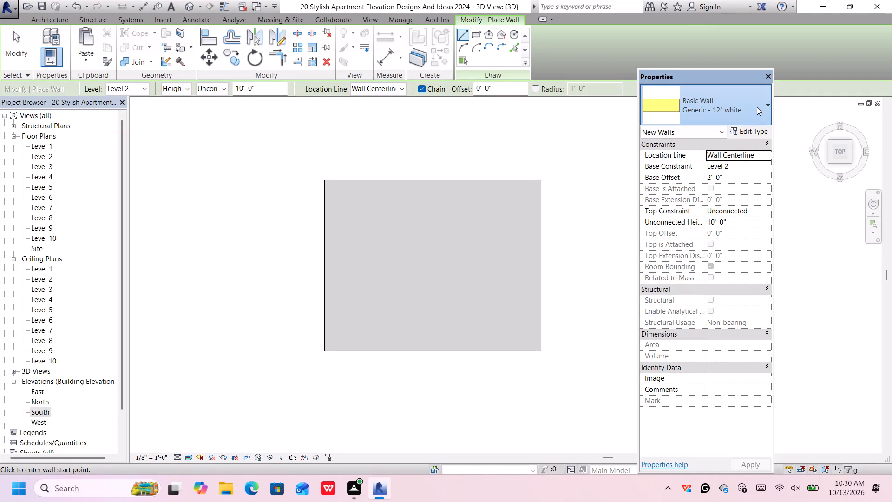
{"action": "left_click", "coordinate": [767, 104]}
{"action": "scroll", "coordinate": [707, 173], "scroll_direction": "up", "scroll_amount": 4}
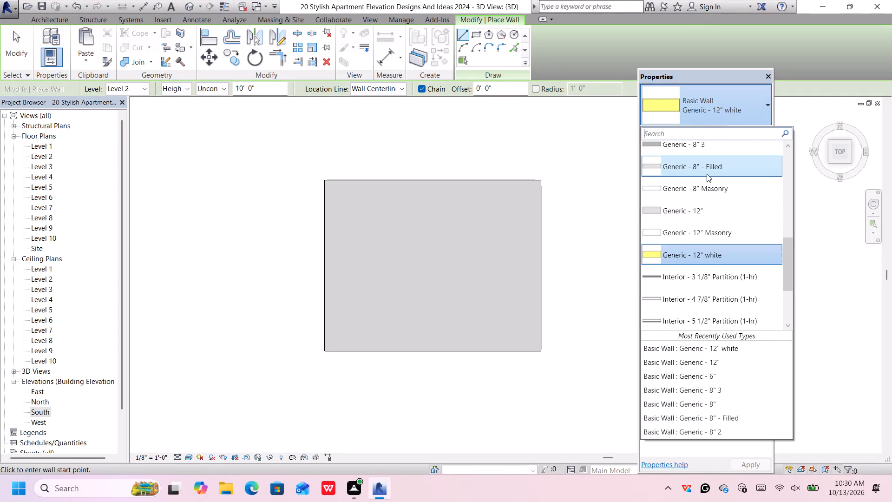
{"action": "scroll", "coordinate": [707, 173], "scroll_direction": "up", "scroll_amount": 4}
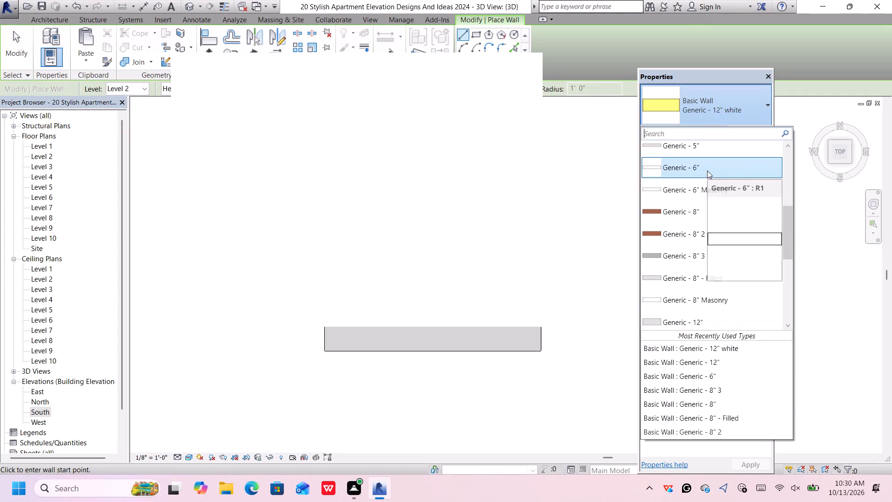
{"action": "scroll", "coordinate": [693, 187], "scroll_direction": "up", "scroll_amount": 2}
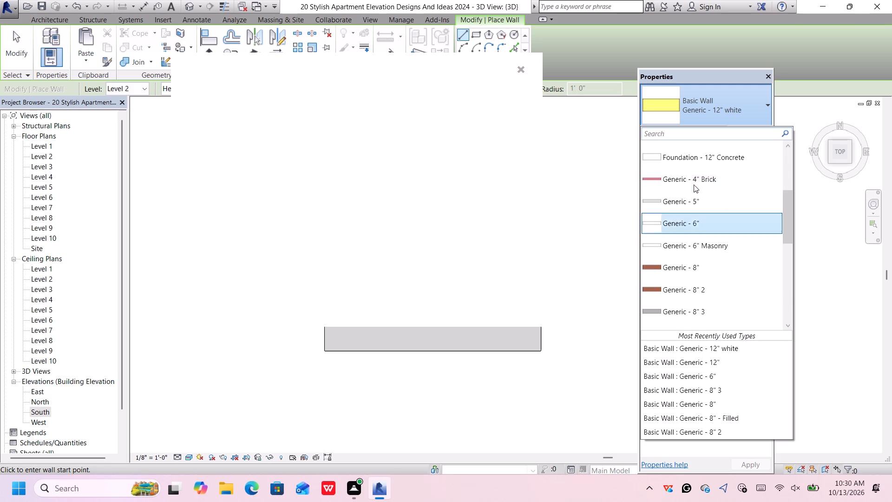
{"action": "left_click", "coordinate": [518, 69]}
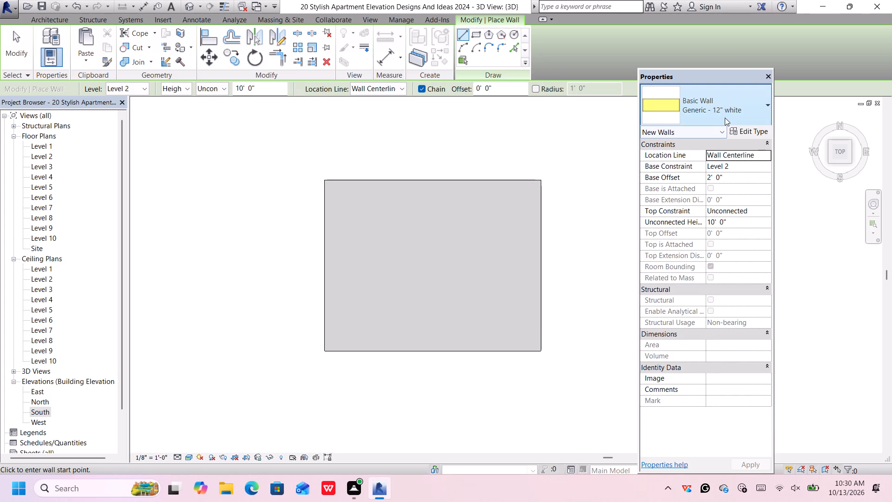
{"action": "left_click", "coordinate": [725, 118]}
{"action": "scroll", "coordinate": [704, 201], "scroll_direction": "up", "scroll_amount": 4}
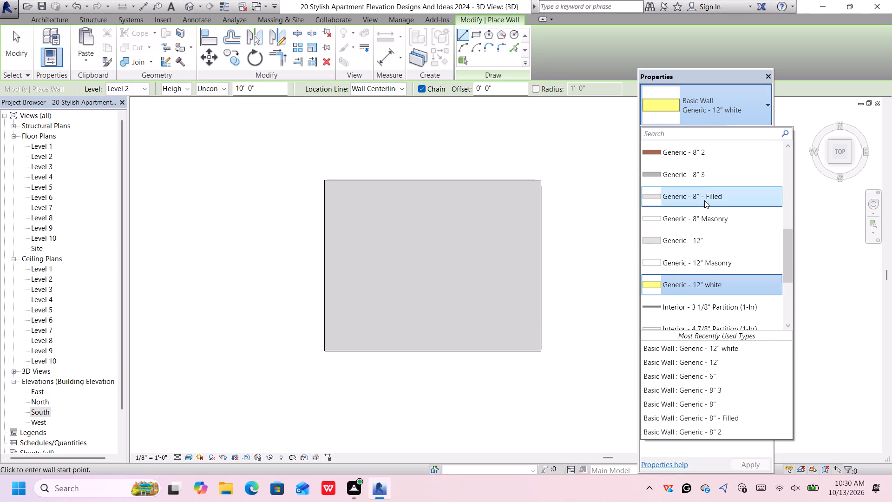
{"action": "scroll", "coordinate": [706, 193], "scroll_direction": "up", "scroll_amount": 3}
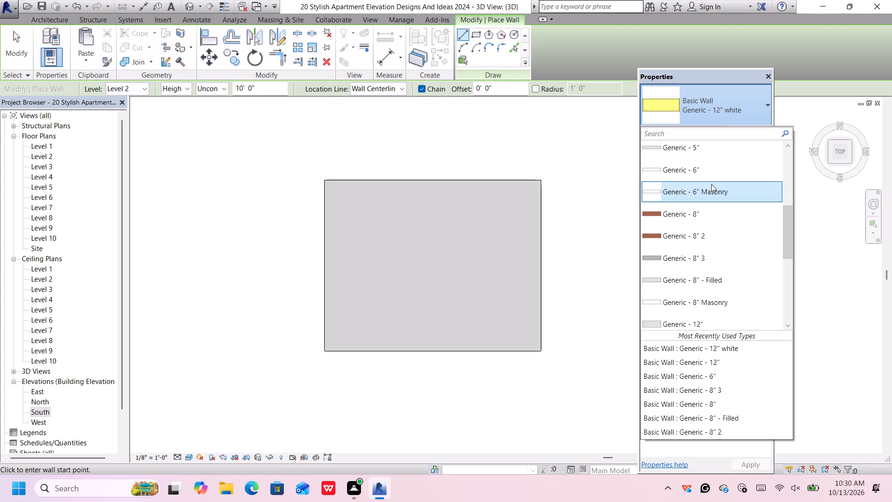
{"action": "left_click", "coordinate": [713, 173]}
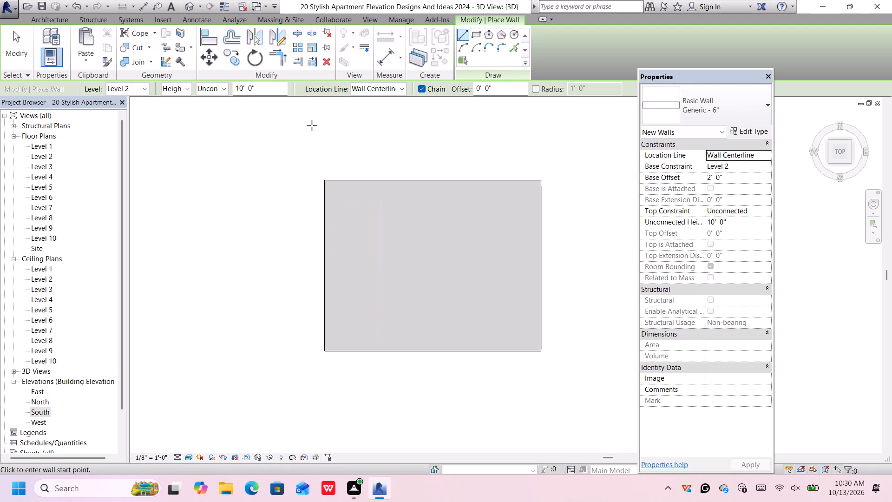
Set the new walls' base constraint to Level 7 and their base offset to 9'.
{"action": "left_click", "coordinate": [761, 165]}
{"action": "left_click", "coordinate": [767, 165]}
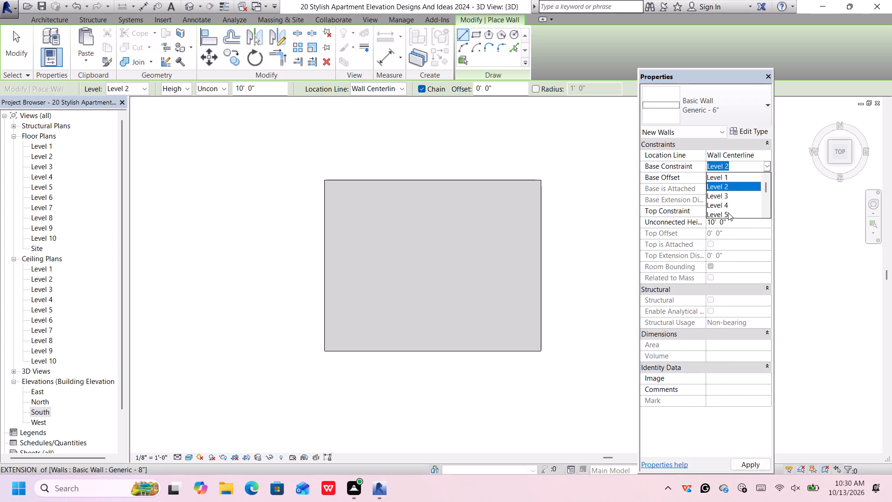
{"action": "scroll", "coordinate": [728, 212], "scroll_direction": "down", "scroll_amount": 2}
{"action": "left_click", "coordinate": [741, 180]}
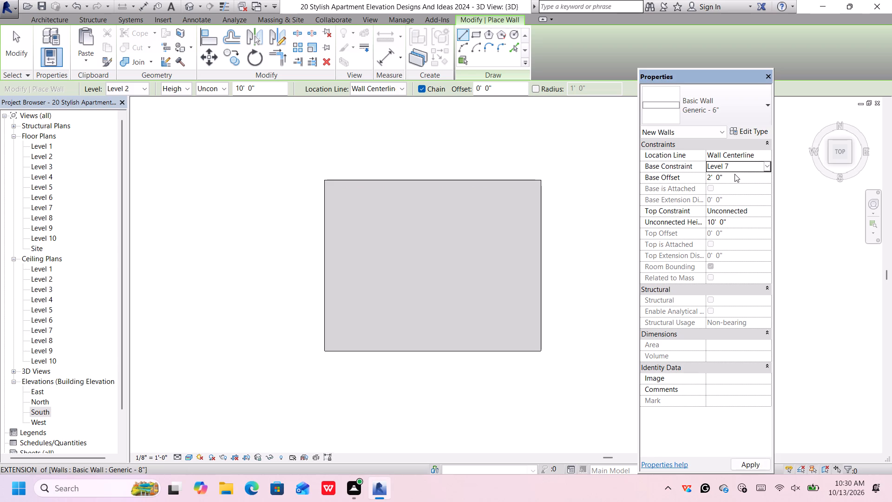
{"action": "left_click", "coordinate": [731, 174]}
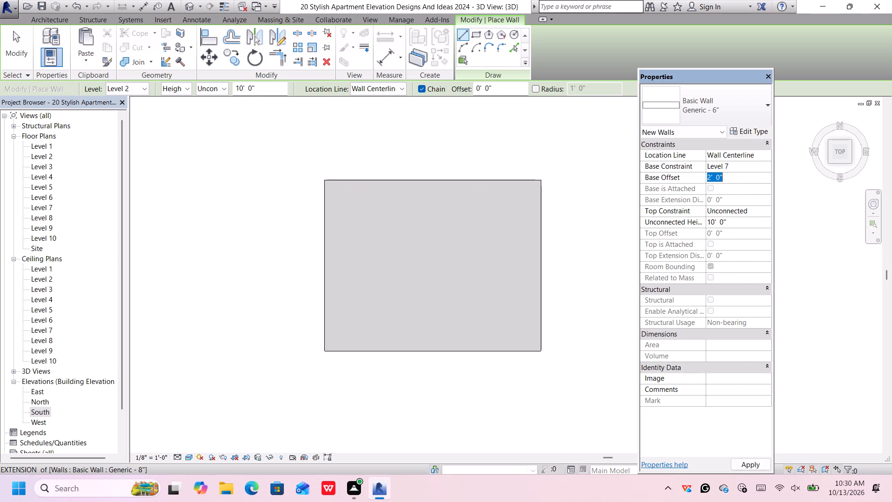
{"action": "key", "text": "BackSpace"}
{"action": "type", "text": "9'"}
{"action": "key", "text": "Return"}
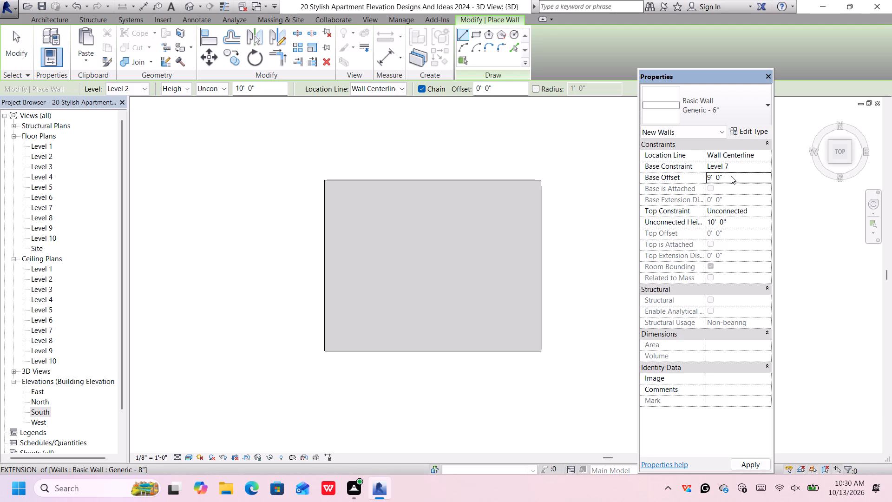
Draw a closed chain of four walls along the roof slab's edges, corner to corner, about 50' by 39' 6".
{"action": "scroll", "coordinate": [331, 178], "scroll_direction": "up", "scroll_amount": 2}
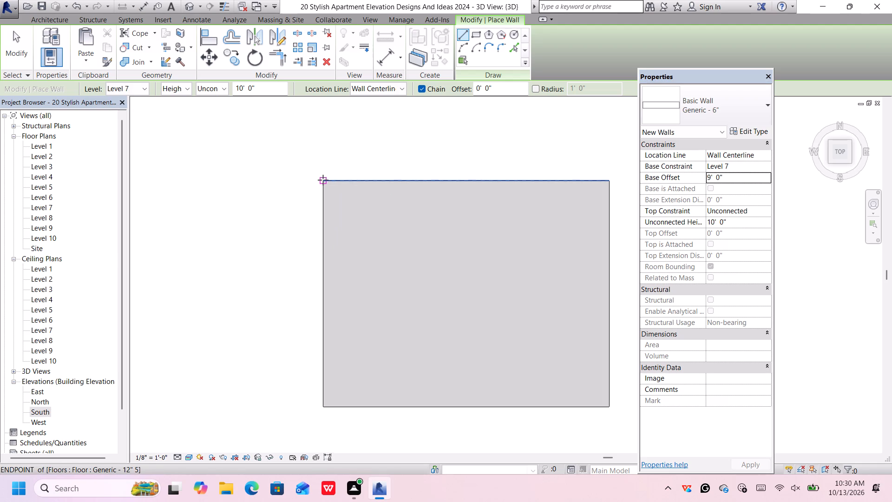
{"action": "left_click", "coordinate": [323, 180]}
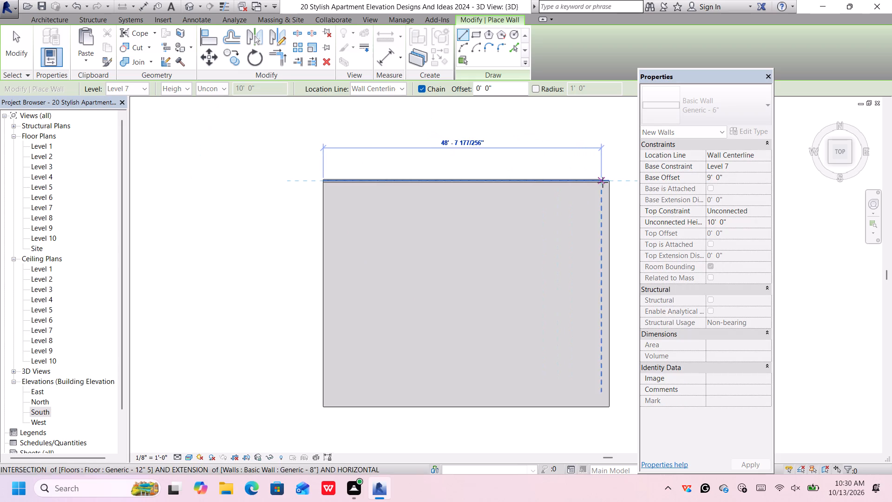
{"action": "left_click", "coordinate": [608, 181]}
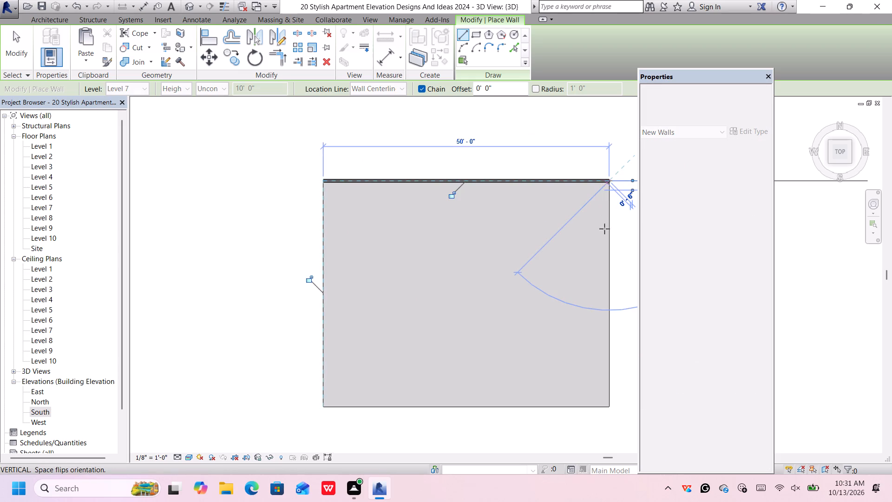
{"action": "left_click", "coordinate": [607, 407]}
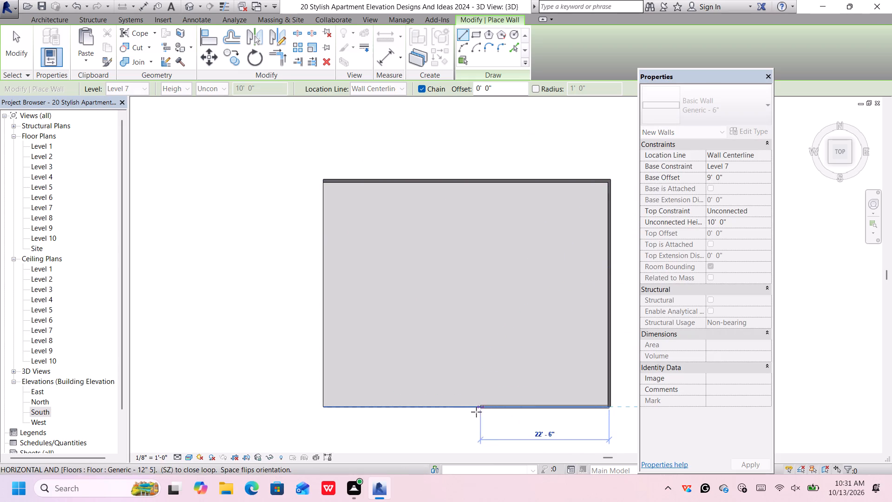
{"action": "left_click", "coordinate": [325, 407]}
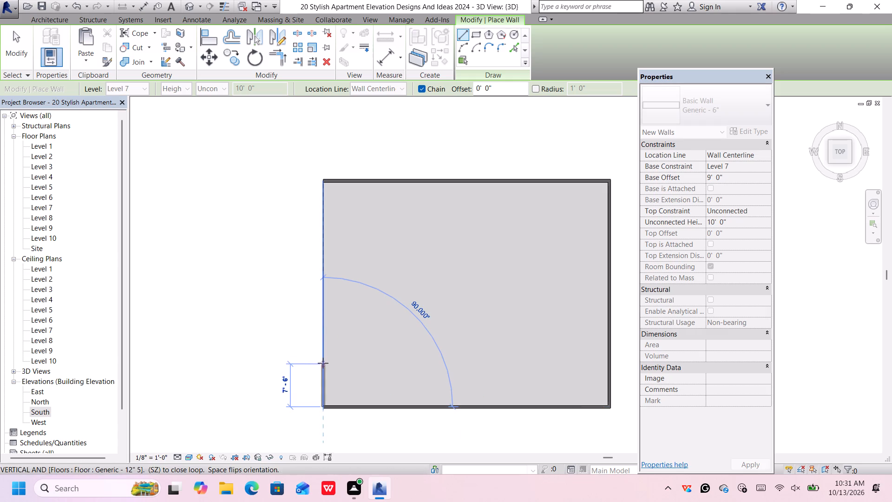
{"action": "left_click", "coordinate": [323, 180]}
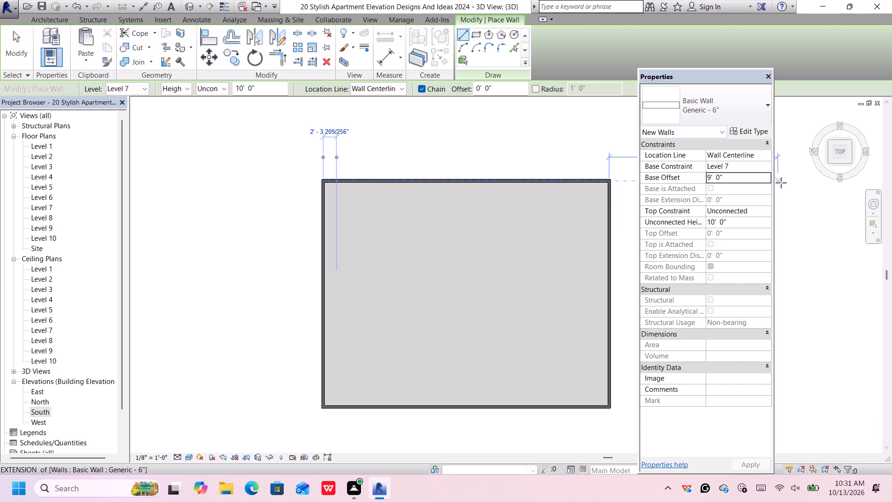
{"action": "left_click", "coordinate": [830, 162]}
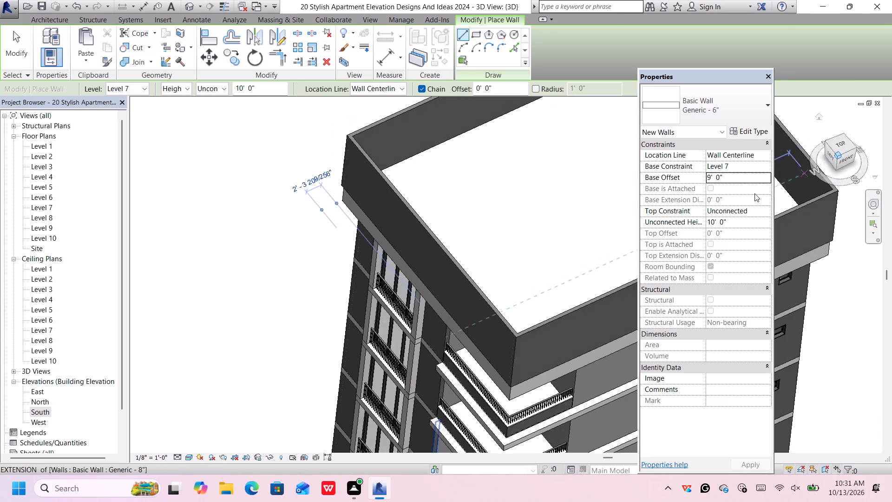
End the wall placement around the roof slab and leave the Wall tool.
{"action": "scroll", "coordinate": [574, 251], "scroll_direction": "up", "scroll_amount": 1}
{"action": "scroll", "coordinate": [574, 251], "scroll_direction": "down", "scroll_amount": 4}
{"action": "middle_click_drag", "start_coordinate": [568, 249], "coordinate": [376, 215]}
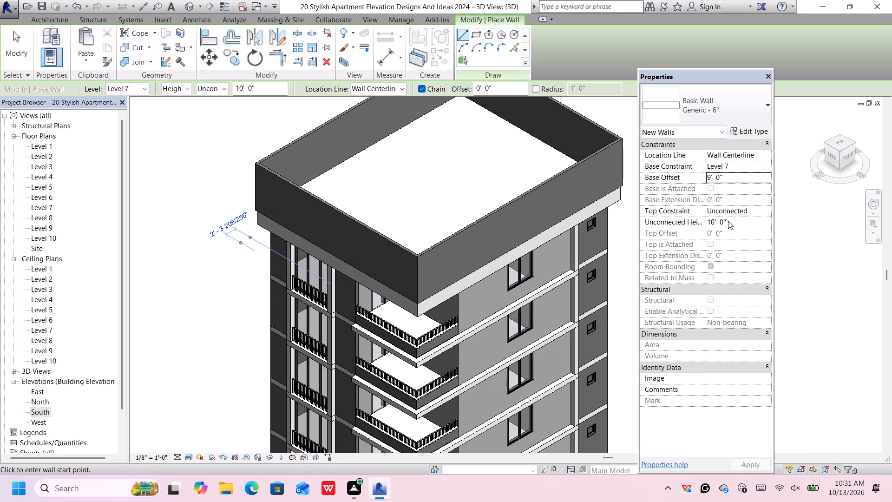
{"action": "scroll", "coordinate": [728, 221], "scroll_direction": "up", "scroll_amount": 1}
{"action": "middle_click_drag", "start_coordinate": [728, 225], "coordinate": [714, 236]}
{"action": "scroll", "coordinate": [721, 243], "scroll_direction": "up", "scroll_amount": 2}
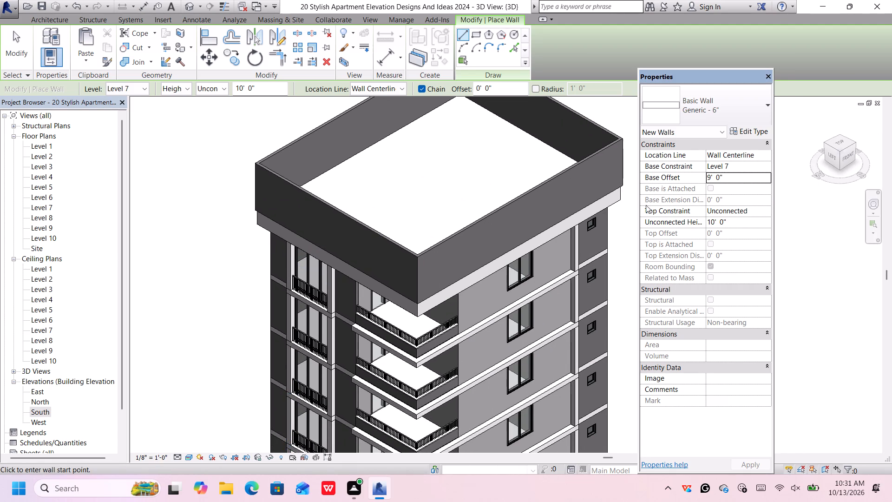
{"action": "key", "text": "Escape"}
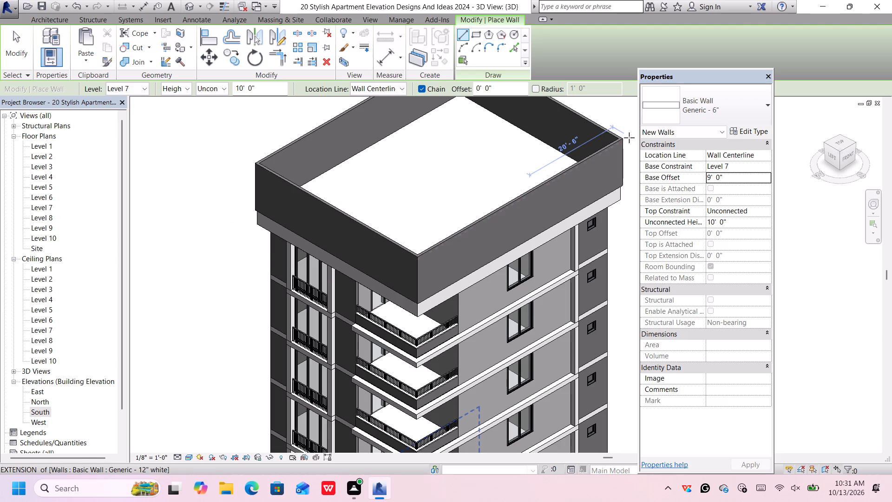
{"action": "key", "text": "Escape"}
Set the unconnected height of all four Generic - 6" walls around the roof slab to 3'.
{"action": "left_click", "coordinate": [610, 146]}
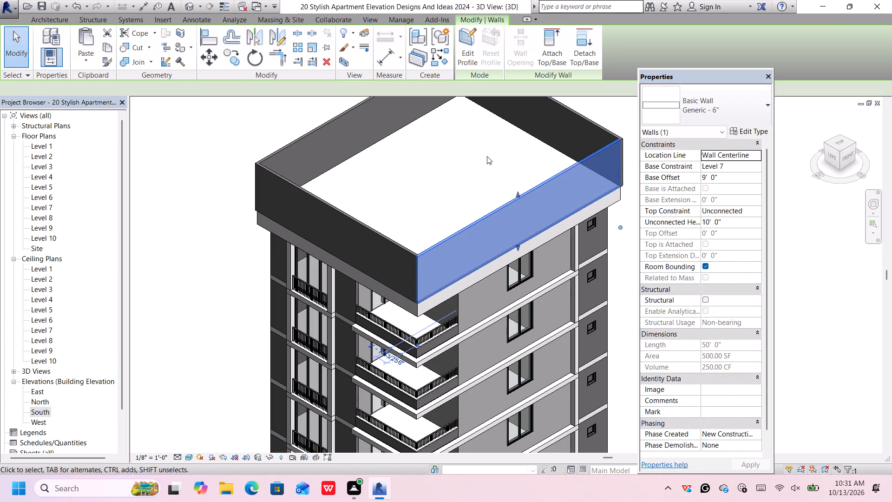
{"action": "left_click", "coordinate": [359, 225], "text": "ctrl"}
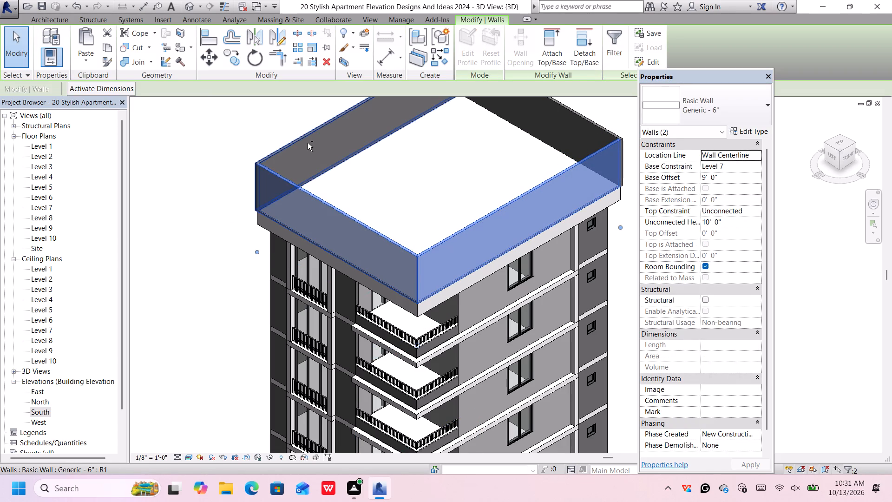
{"action": "left_click", "coordinate": [308, 143], "text": "ctrl"}
{"action": "scroll", "coordinate": [348, 151], "scroll_direction": "up", "scroll_amount": 1, "text": "ctrl"}
{"action": "middle_click_drag", "start_coordinate": [349, 154], "coordinate": [326, 216], "text": "ctrl"}
{"action": "scroll", "coordinate": [326, 211], "scroll_direction": "up", "scroll_amount": 1, "text": "ctrl"}
{"action": "scroll", "coordinate": [327, 207], "scroll_direction": "down", "scroll_amount": 5, "text": "ctrl"}
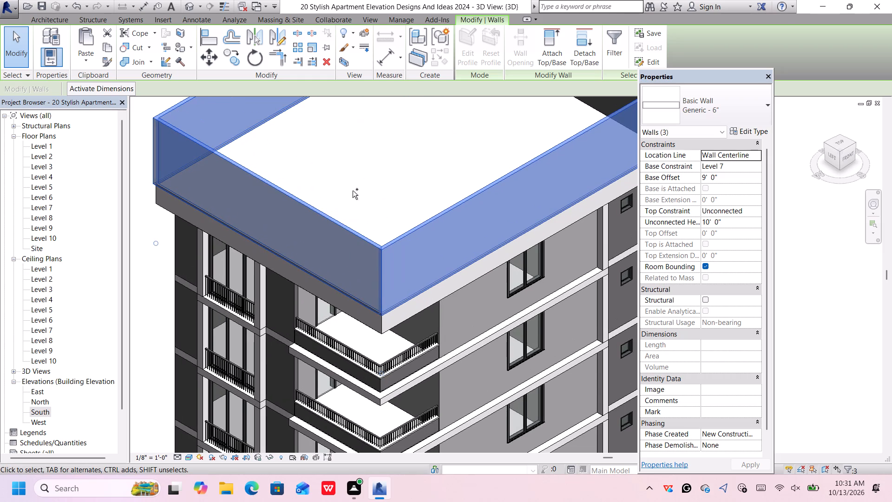
{"action": "scroll", "coordinate": [353, 191], "scroll_direction": "down", "scroll_amount": 1, "text": "ctrl"}
{"action": "scroll", "coordinate": [367, 187], "scroll_direction": "up", "scroll_amount": 1, "text": "ctrl"}
{"action": "scroll", "coordinate": [373, 186], "scroll_direction": "down", "scroll_amount": 2, "text": "ctrl"}
{"action": "scroll", "coordinate": [416, 191], "scroll_direction": "down", "scroll_amount": 3}
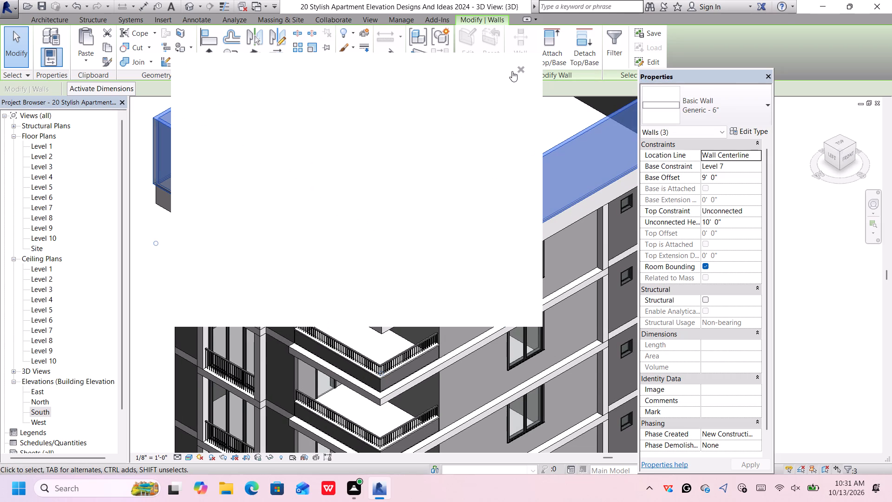
{"action": "left_click", "coordinate": [518, 68]}
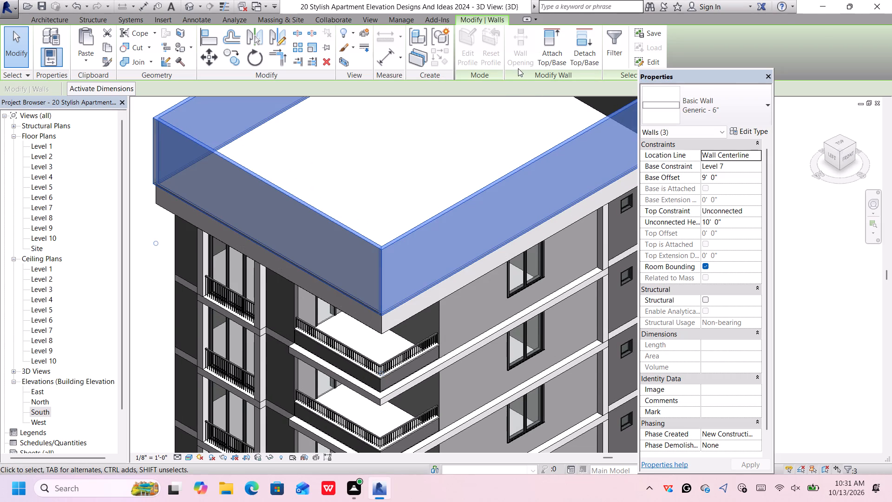
{"action": "scroll", "coordinate": [478, 133], "scroll_direction": "down", "scroll_amount": 5}
{"action": "middle_click_drag", "start_coordinate": [484, 129], "coordinate": [479, 146]}
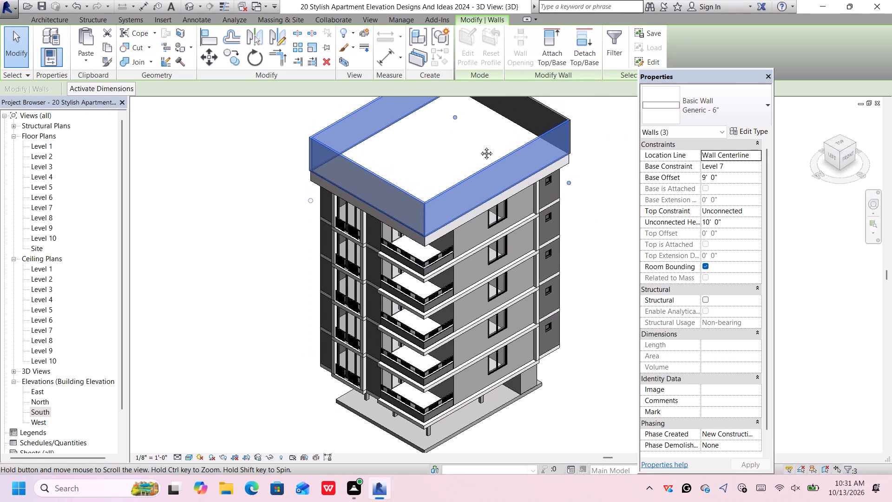
{"action": "middle_click_drag", "start_coordinate": [479, 146], "coordinate": [466, 211]}
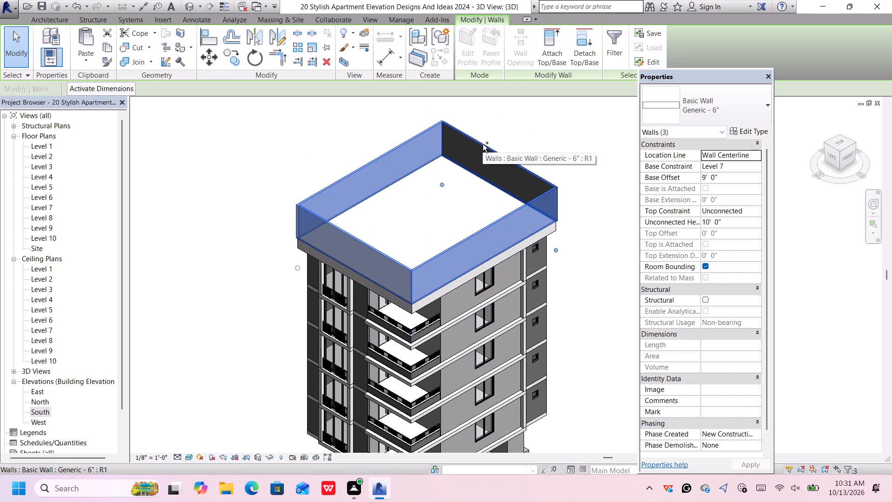
{"action": "left_click", "coordinate": [483, 144], "text": "ctrl"}
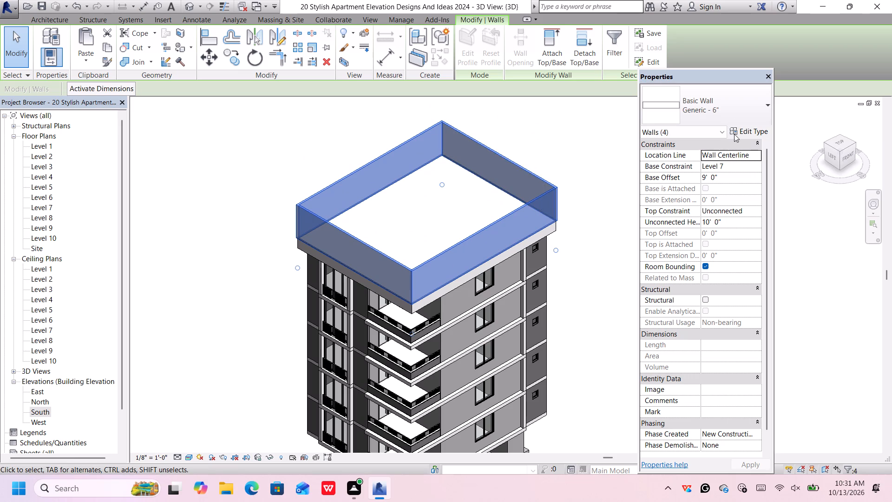
{"action": "left_click", "coordinate": [735, 223]}
{"action": "key", "text": "BackSpace"}
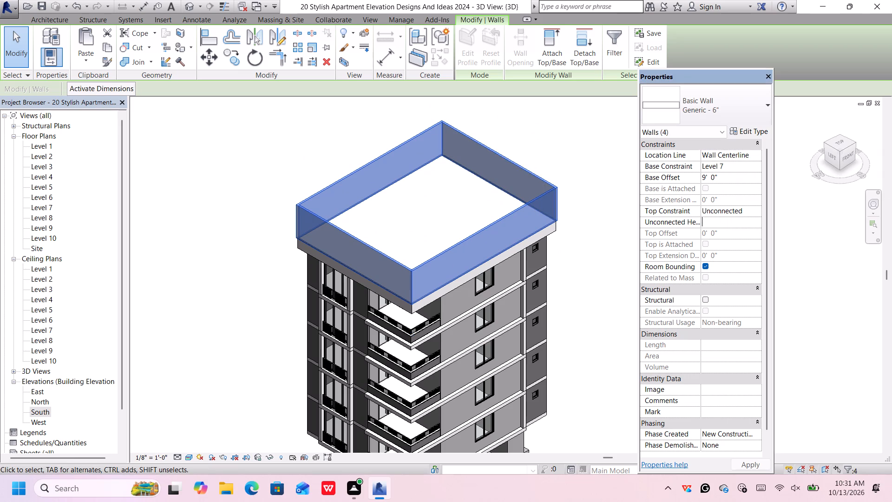
{"action": "type", "text": "3'"}
{"action": "key", "text": "Return"}
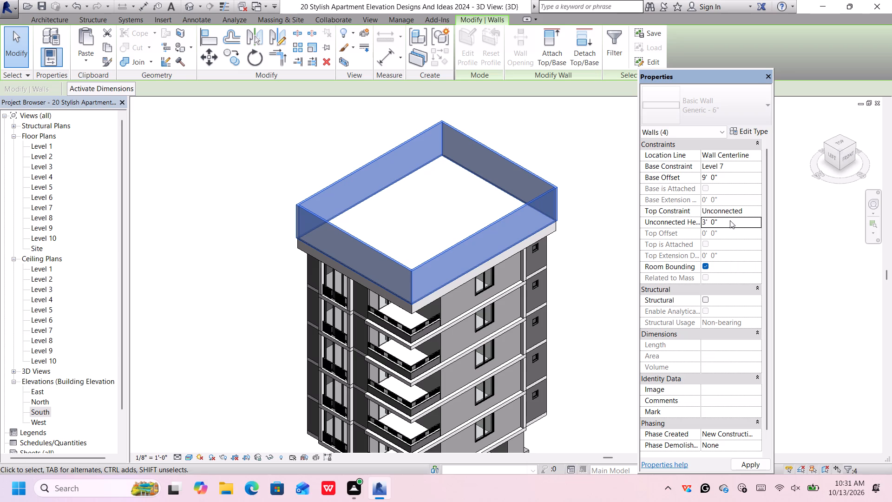
{"action": "key", "text": "Return"}
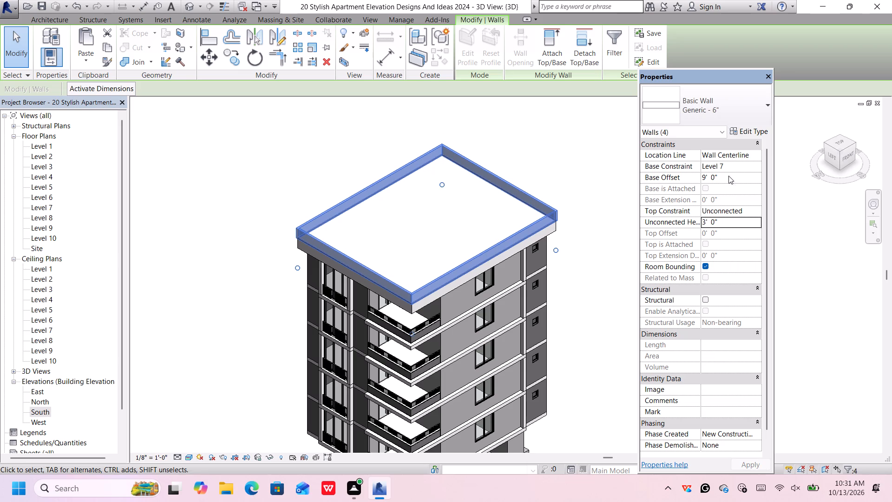
Set the base offset of the same four roof-edge walls to 6' and finish with them deselected.
{"action": "left_click", "coordinate": [728, 176]}
{"action": "key", "text": "BackSpace"}
{"action": "key", "text": "6"}
{"action": "key", "text": "apostrophe"}
{"action": "key", "text": "Return"}
{"action": "key", "text": "Return"}
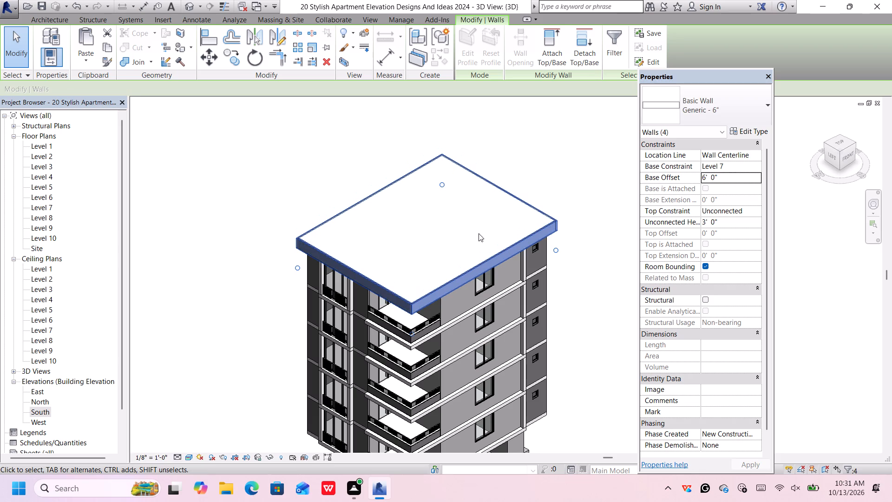
{"action": "scroll", "coordinate": [451, 289], "scroll_direction": "up", "scroll_amount": 8}
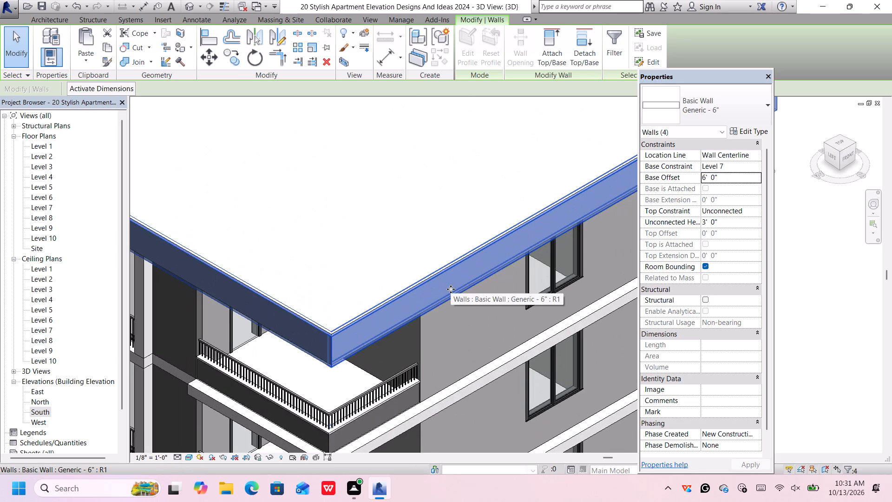
{"action": "scroll", "coordinate": [432, 313], "scroll_direction": "up", "scroll_amount": 3}
{"action": "scroll", "coordinate": [431, 313], "scroll_direction": "down", "scroll_amount": 8}
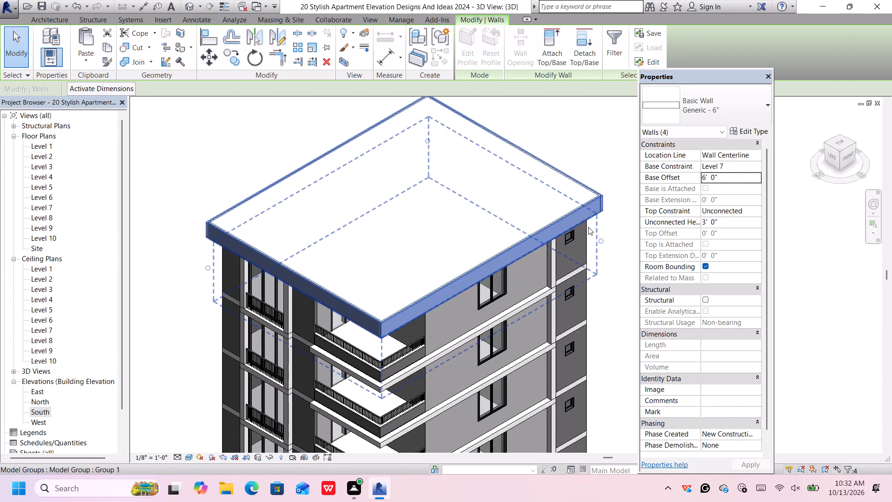
{"action": "scroll", "coordinate": [588, 227], "scroll_direction": "up", "scroll_amount": 3}
{"action": "scroll", "coordinate": [612, 182], "scroll_direction": "down", "scroll_amount": 4}
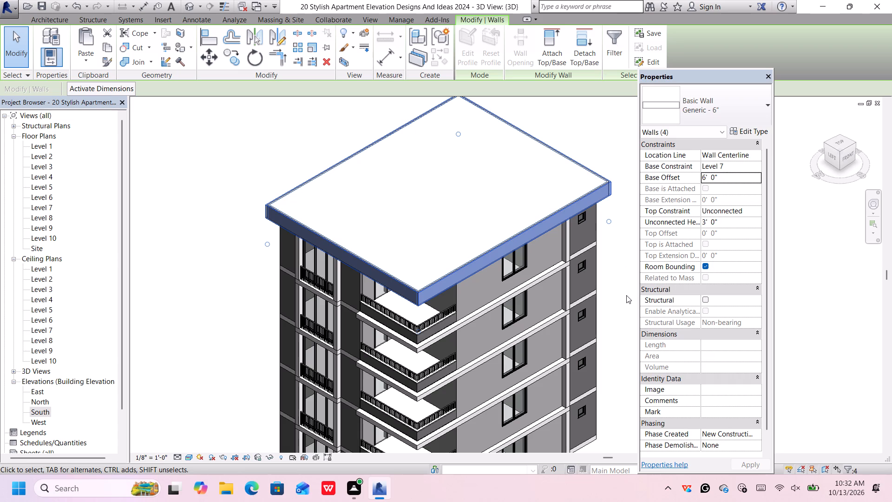
{"action": "left_click", "coordinate": [626, 296]}
Examine the whole building's front and left facades, ground-floor columns and finished roof edge from several low and raised angles.
{"action": "middle_click_drag", "start_coordinate": [618, 278], "coordinate": [603, 218]}
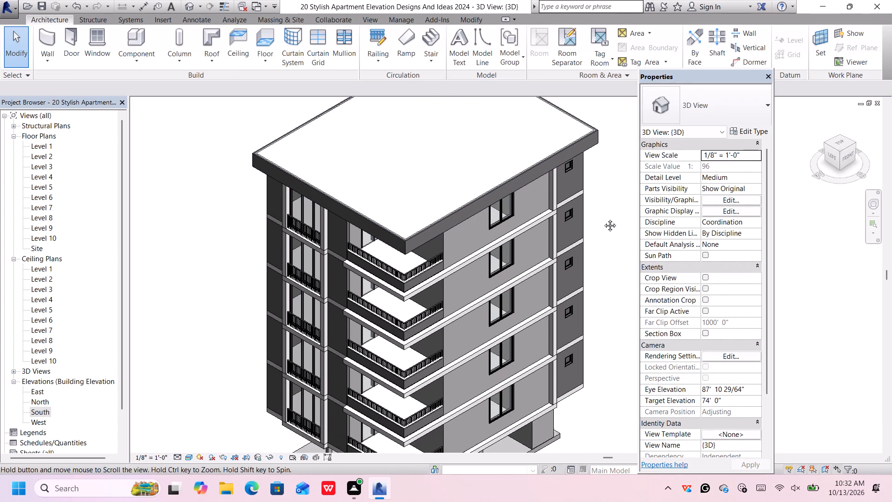
{"action": "middle_click_drag", "start_coordinate": [603, 218], "coordinate": [603, 214]}
{"action": "middle_click_drag", "start_coordinate": [603, 218], "coordinate": [603, 229]}
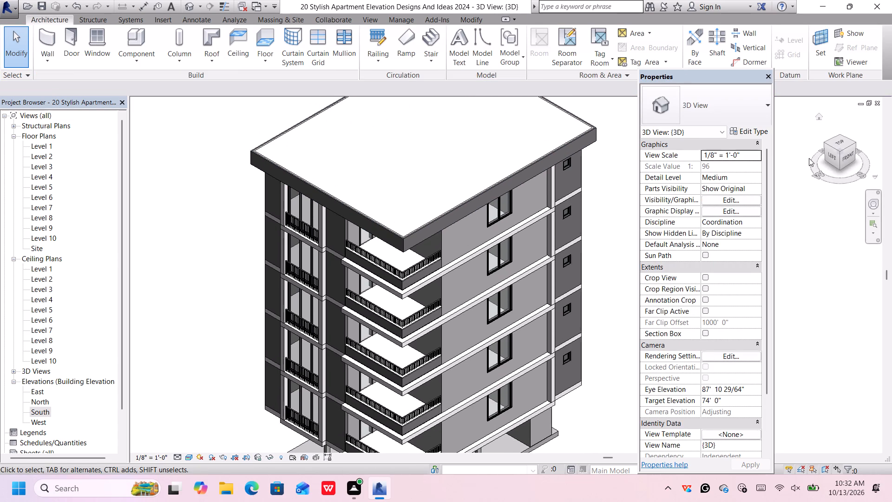
{"action": "middle_click_drag", "start_coordinate": [614, 271], "coordinate": [611, 269]}
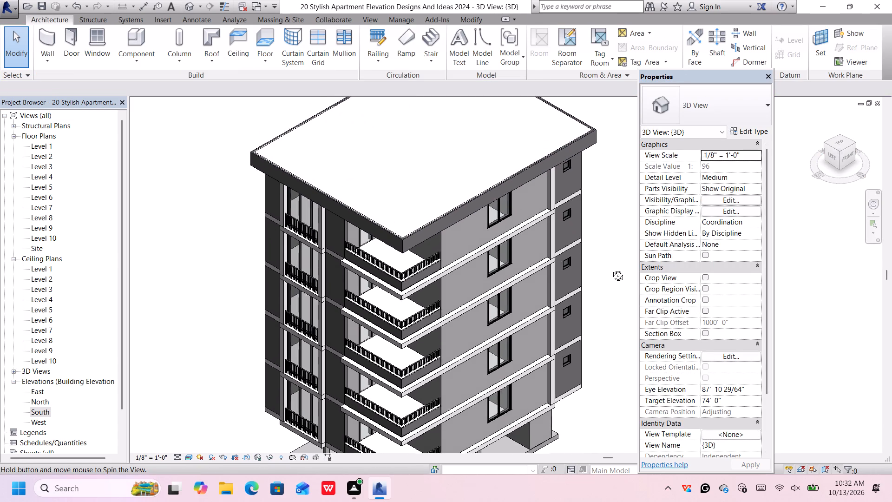
{"action": "middle_click_drag", "start_coordinate": [611, 269], "coordinate": [595, 196]}
{"action": "scroll", "coordinate": [467, 307], "scroll_direction": "down", "scroll_amount": 6}
{"action": "scroll", "coordinate": [467, 307], "scroll_direction": "up", "scroll_amount": 1}
{"action": "scroll", "coordinate": [468, 306], "scroll_direction": "down", "scroll_amount": 1}
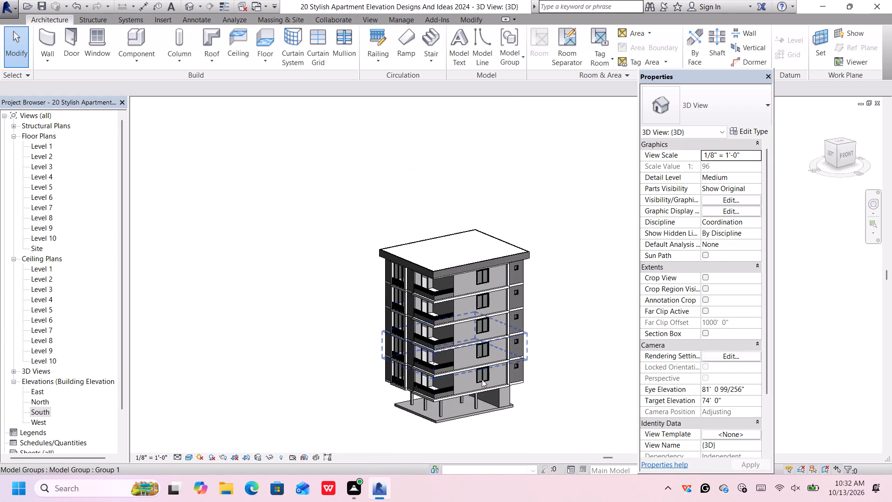
{"action": "middle_click_drag", "start_coordinate": [485, 440], "coordinate": [564, 421]}
{"action": "middle_click_drag", "start_coordinate": [458, 421], "coordinate": [417, 411], "text": "shift"}
{"action": "scroll", "coordinate": [422, 410], "scroll_direction": "up", "scroll_amount": 4, "text": "shift"}
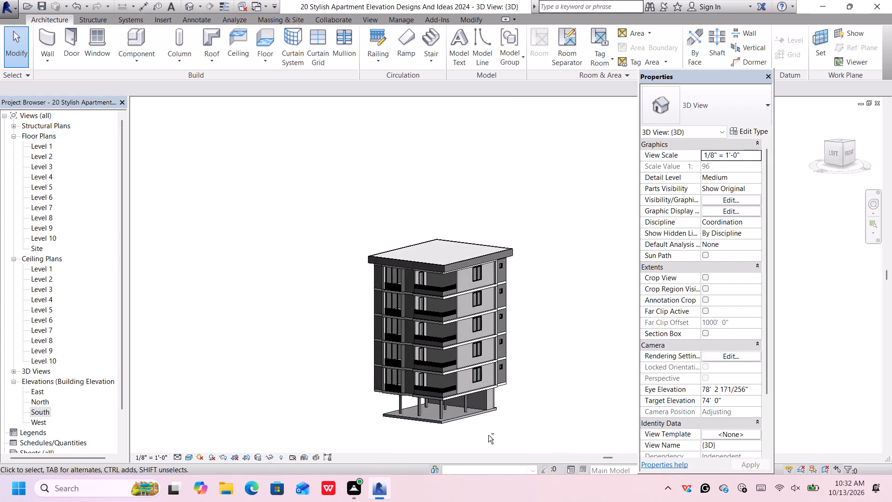
{"action": "middle_click_drag", "start_coordinate": [488, 436], "coordinate": [502, 456], "text": "shift"}
{"action": "scroll", "coordinate": [476, 396], "scroll_direction": "down", "scroll_amount": 2}
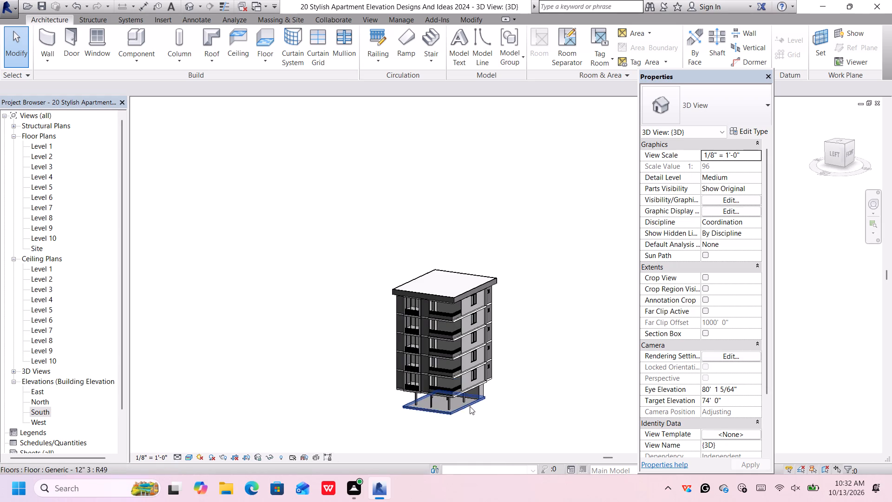
{"action": "scroll", "coordinate": [466, 414], "scroll_direction": "up", "scroll_amount": 6}
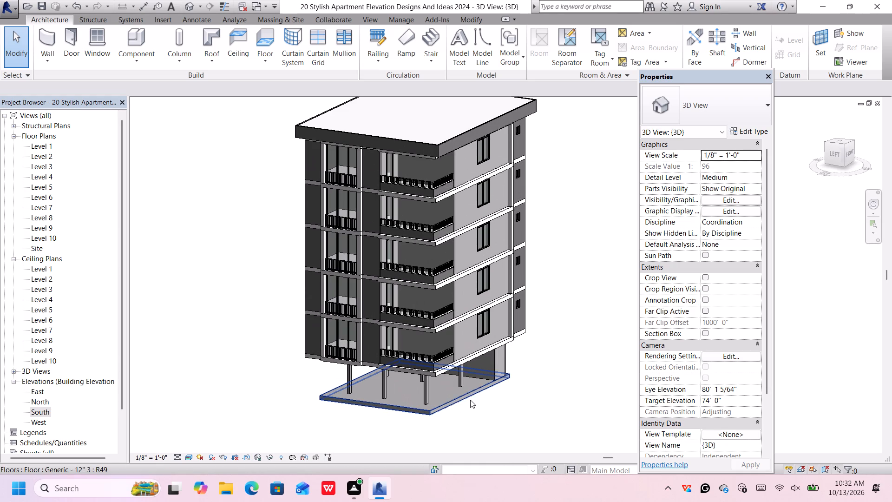
{"action": "scroll", "coordinate": [500, 397], "scroll_direction": "up", "scroll_amount": 1, "text": "shift"}
{"action": "middle_click_drag", "start_coordinate": [503, 404], "coordinate": [508, 355], "text": "shift"}
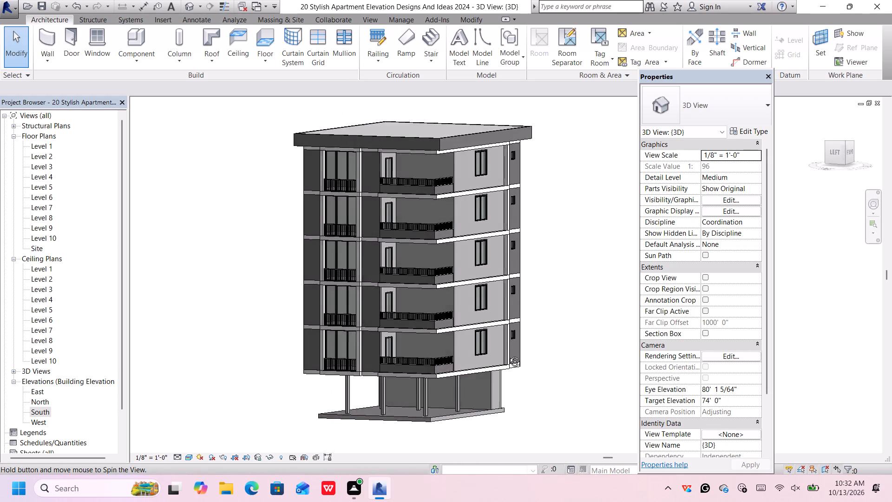
{"action": "middle_click_drag", "start_coordinate": [508, 355], "coordinate": [486, 387], "text": "shift"}
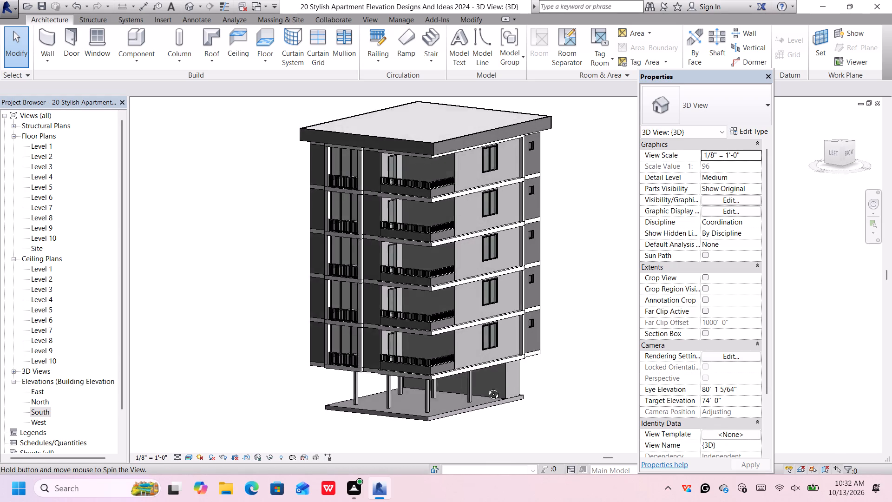
{"action": "middle_click_drag", "start_coordinate": [486, 387], "coordinate": [473, 420], "text": "shift"}
{"action": "scroll", "coordinate": [476, 410], "scroll_direction": "up", "scroll_amount": 1}
{"action": "scroll", "coordinate": [481, 406], "scroll_direction": "down", "scroll_amount": 1}
{"action": "scroll", "coordinate": [481, 406], "scroll_direction": "up", "scroll_amount": 1}
{"action": "scroll", "coordinate": [481, 406], "scroll_direction": "down", "scroll_amount": 2}
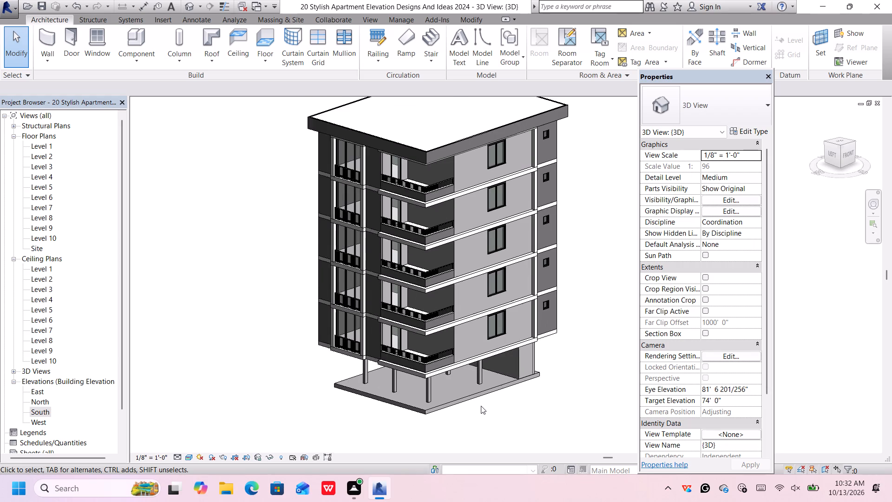
{"action": "middle_click_drag", "start_coordinate": [499, 423], "coordinate": [498, 415]}
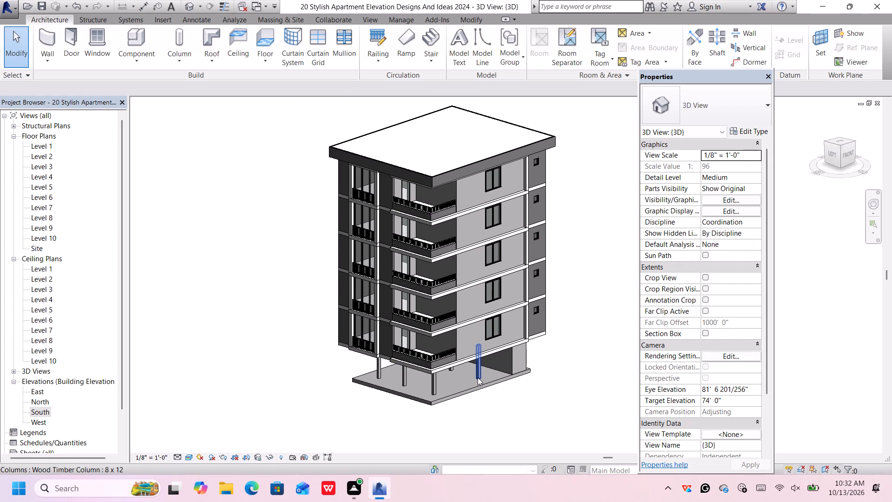
Browse the US Imperial Planting families and load RPC Tree - Deciduous for component placement, overwriting the existing version.
{"action": "left_click", "coordinate": [144, 42]}
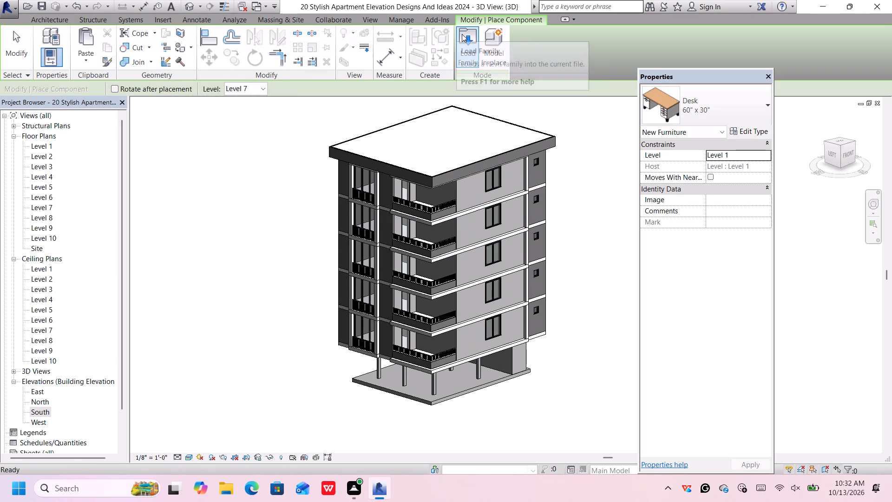
{"action": "left_click", "coordinate": [461, 34]}
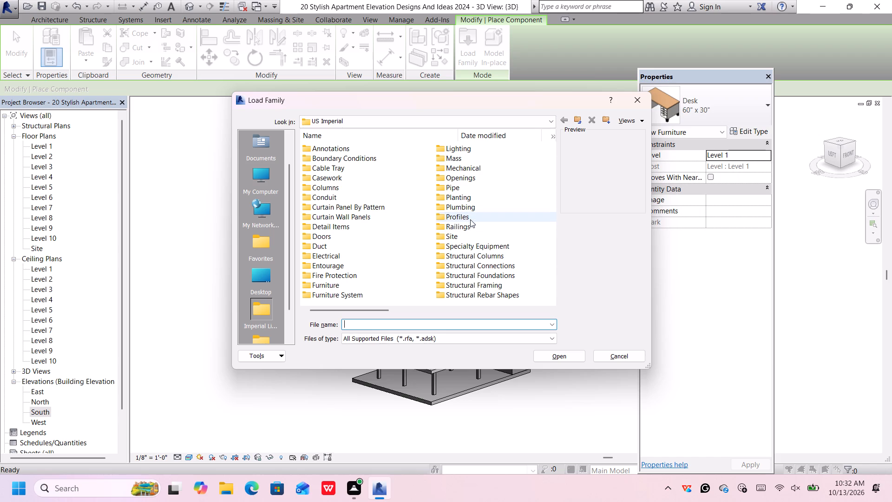
{"action": "left_click", "coordinate": [477, 194]}
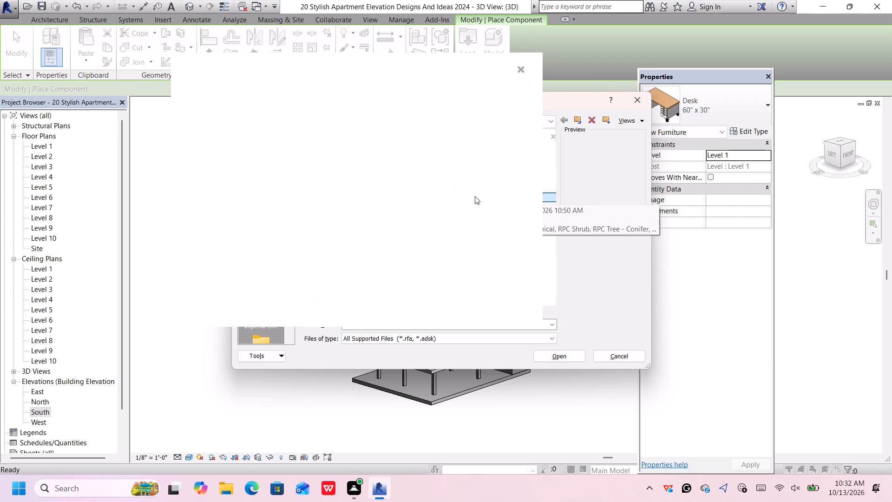
{"action": "left_click", "coordinate": [519, 68]}
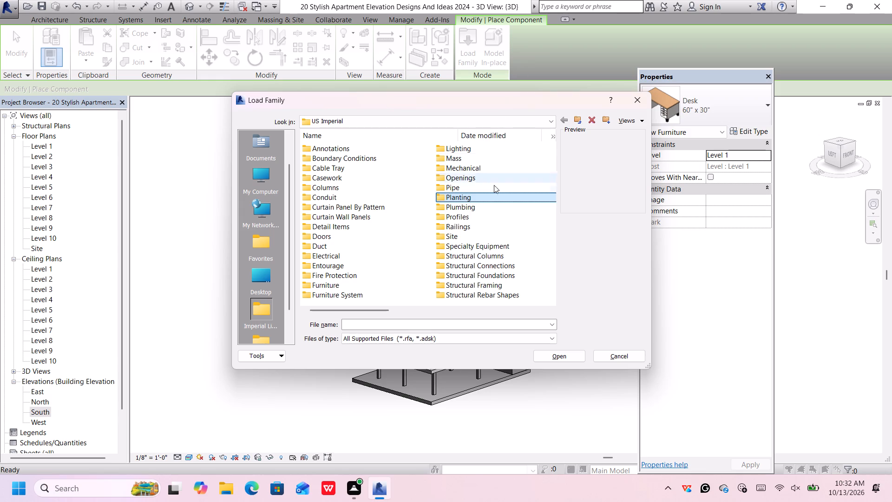
{"action": "double_click", "coordinate": [491, 199]}
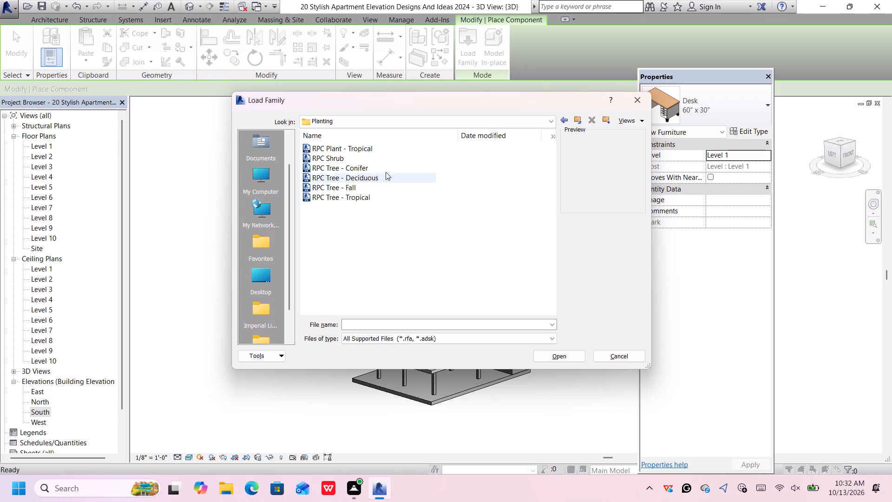
{"action": "left_click", "coordinate": [362, 149]}
{"action": "left_click", "coordinate": [363, 159]}
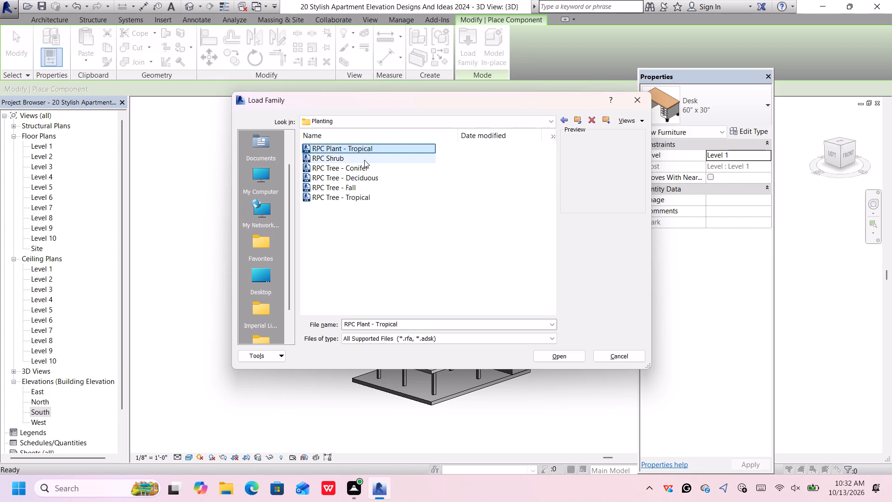
{"action": "left_click", "coordinate": [367, 166]}
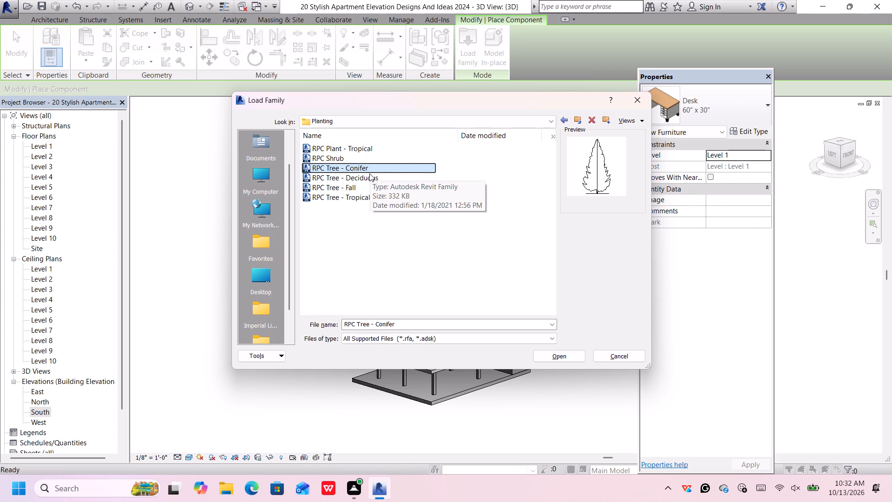
{"action": "left_click", "coordinate": [369, 176]}
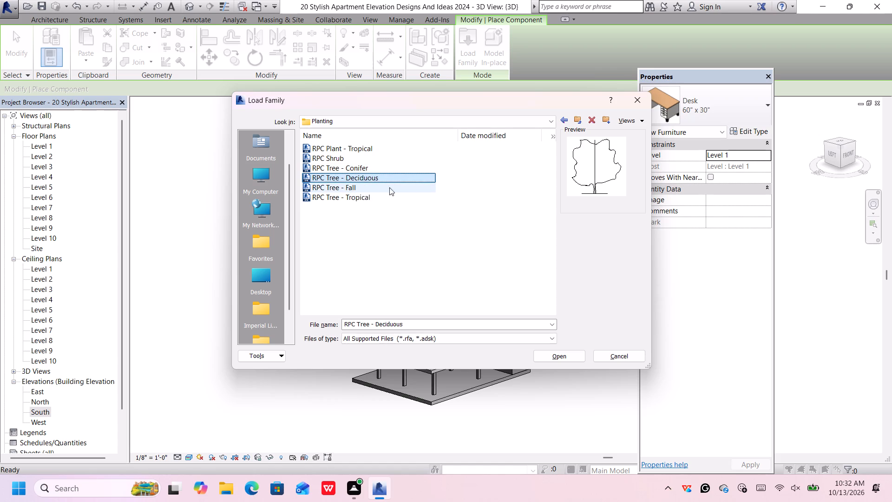
{"action": "left_click", "coordinate": [380, 188]}
{"action": "left_click", "coordinate": [375, 198]}
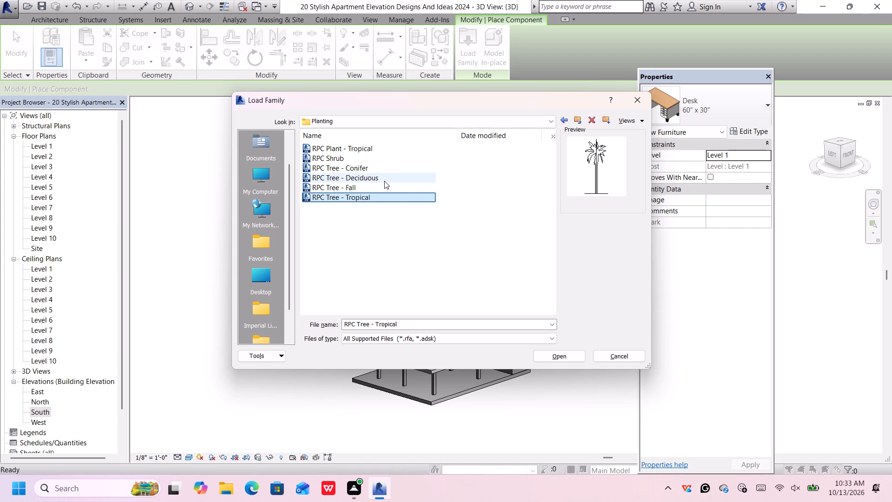
{"action": "left_click", "coordinate": [384, 181]}
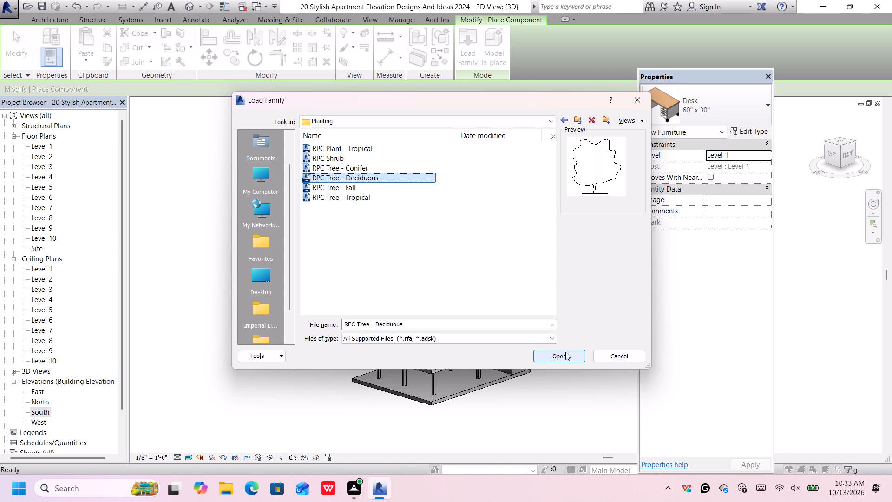
{"action": "left_click", "coordinate": [564, 357]}
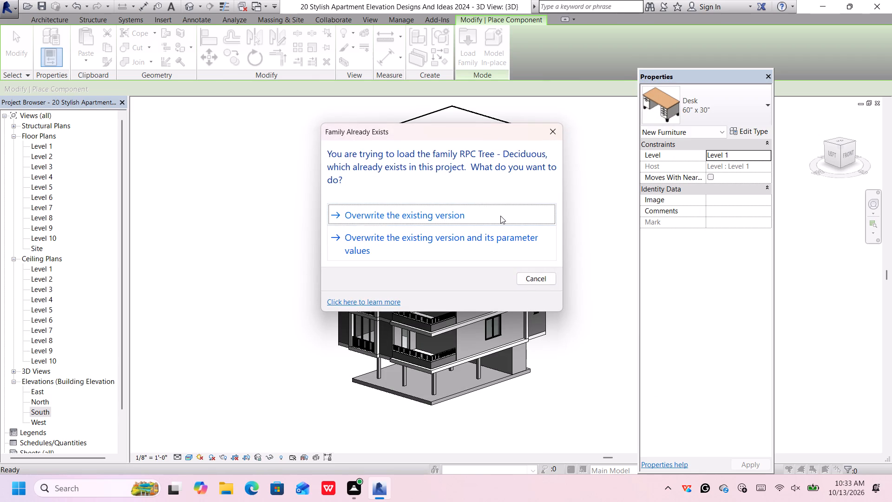
{"action": "left_click", "coordinate": [500, 216]}
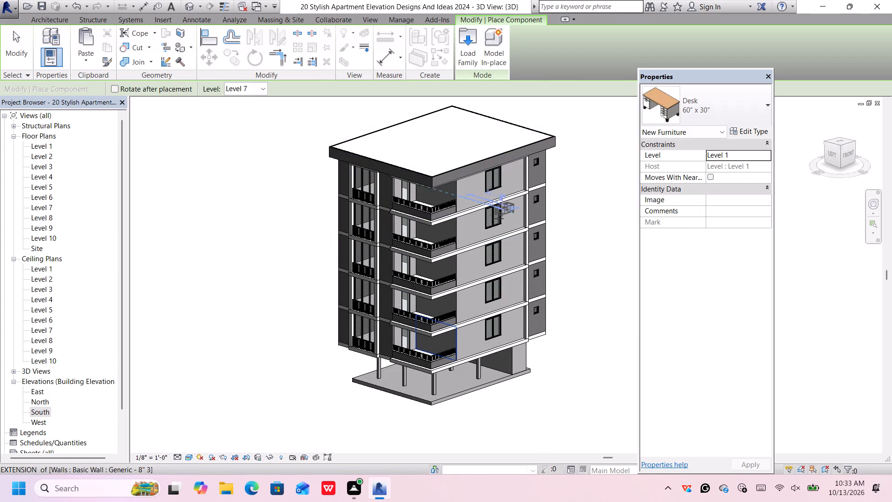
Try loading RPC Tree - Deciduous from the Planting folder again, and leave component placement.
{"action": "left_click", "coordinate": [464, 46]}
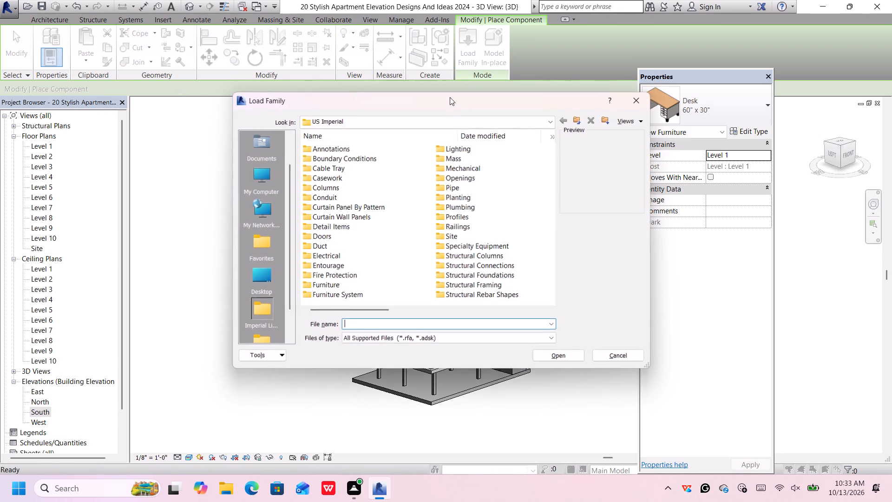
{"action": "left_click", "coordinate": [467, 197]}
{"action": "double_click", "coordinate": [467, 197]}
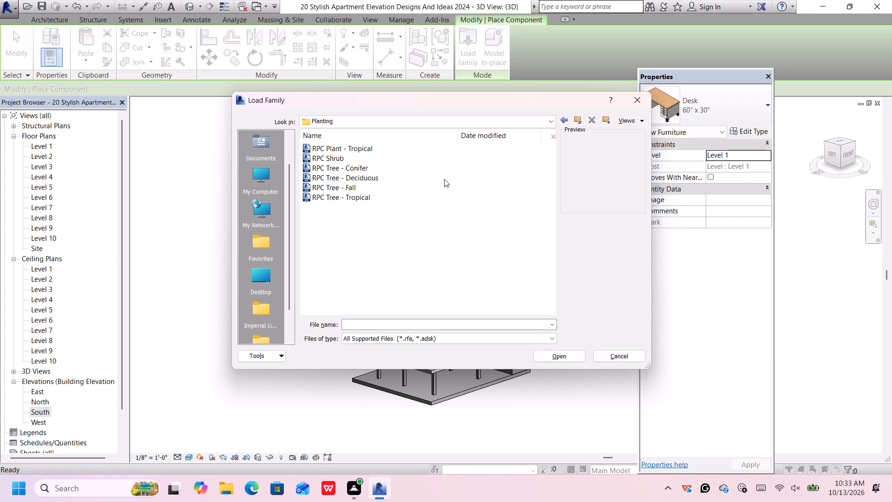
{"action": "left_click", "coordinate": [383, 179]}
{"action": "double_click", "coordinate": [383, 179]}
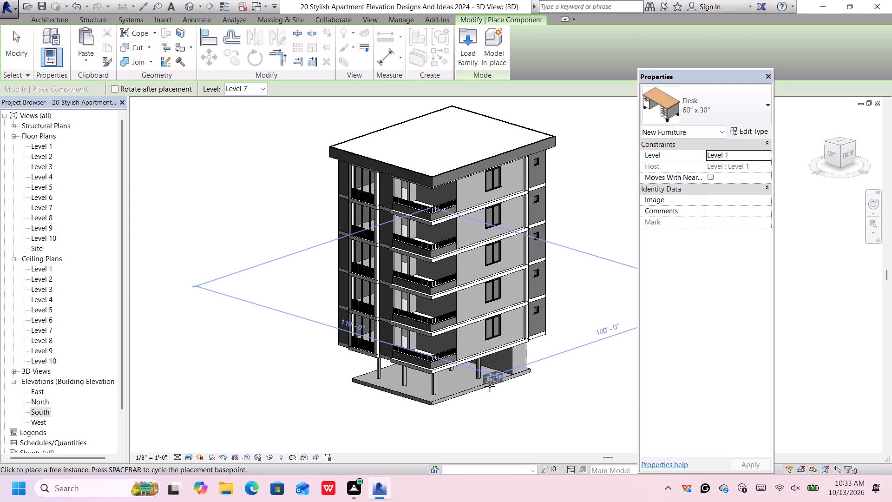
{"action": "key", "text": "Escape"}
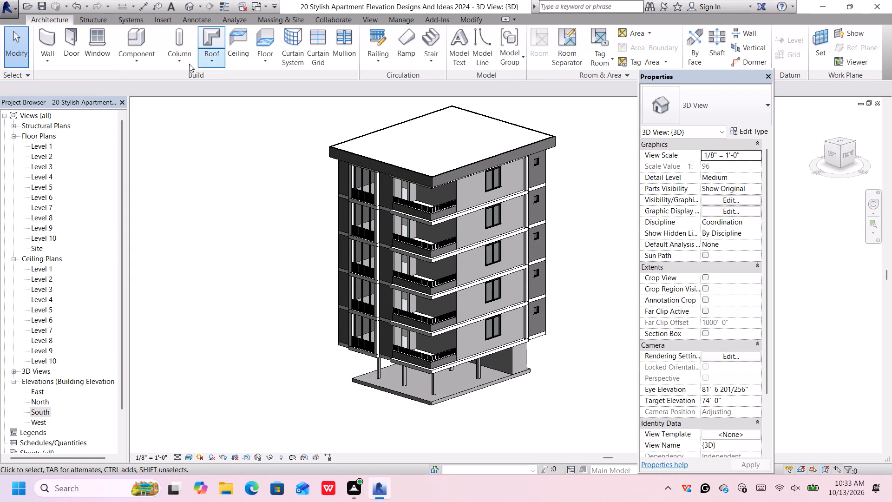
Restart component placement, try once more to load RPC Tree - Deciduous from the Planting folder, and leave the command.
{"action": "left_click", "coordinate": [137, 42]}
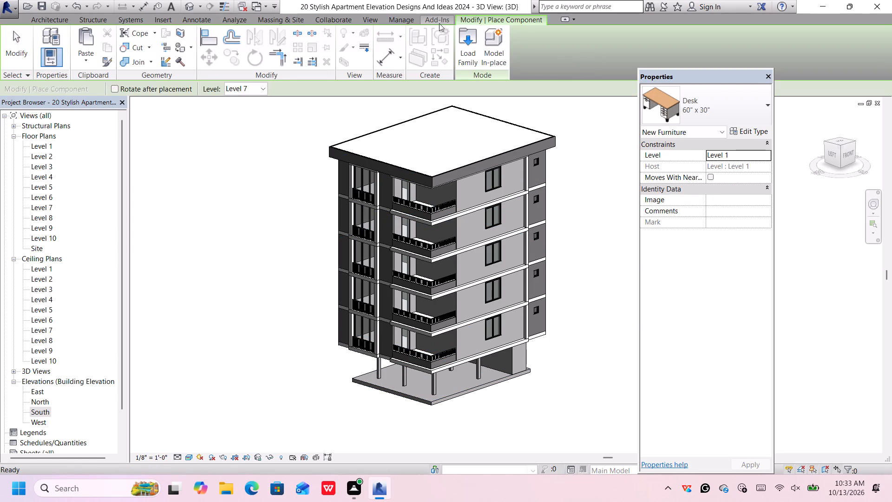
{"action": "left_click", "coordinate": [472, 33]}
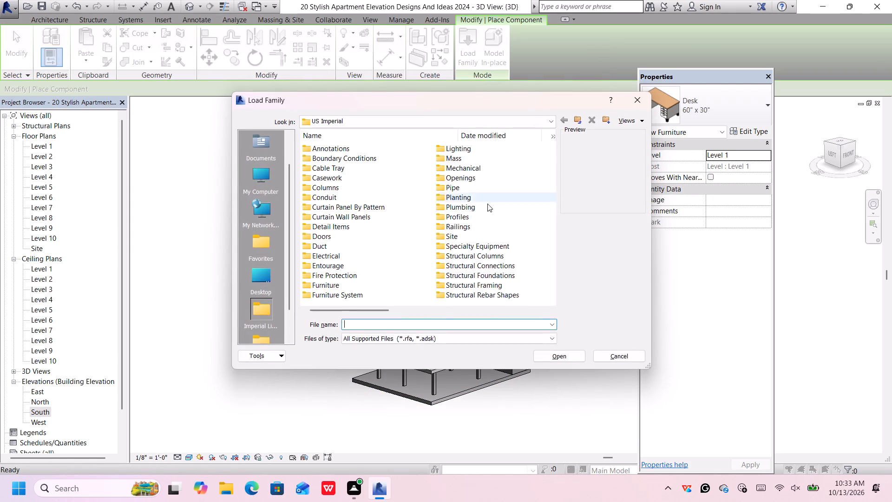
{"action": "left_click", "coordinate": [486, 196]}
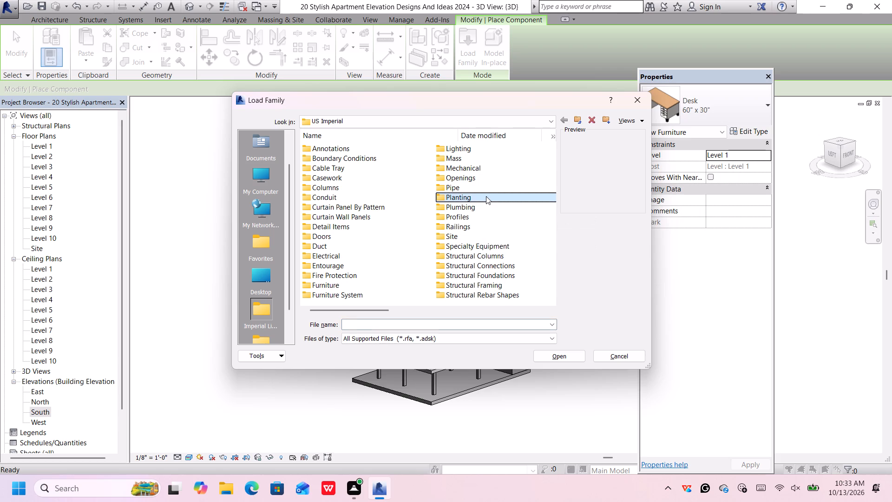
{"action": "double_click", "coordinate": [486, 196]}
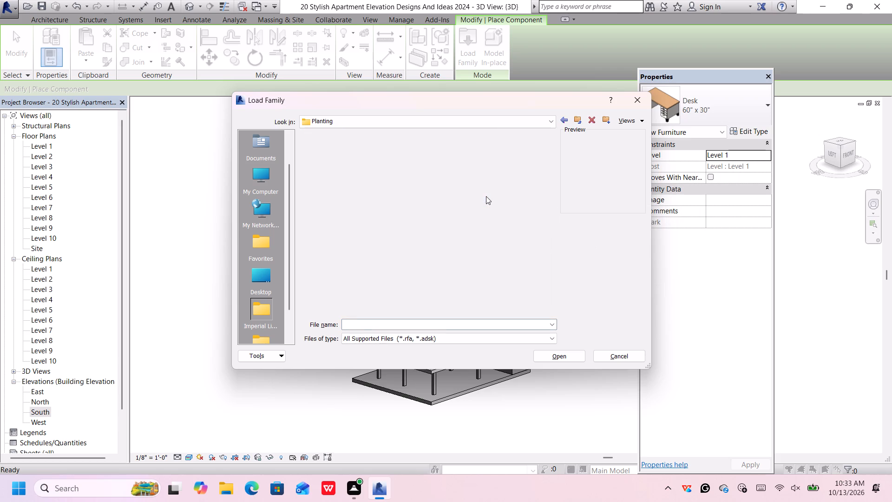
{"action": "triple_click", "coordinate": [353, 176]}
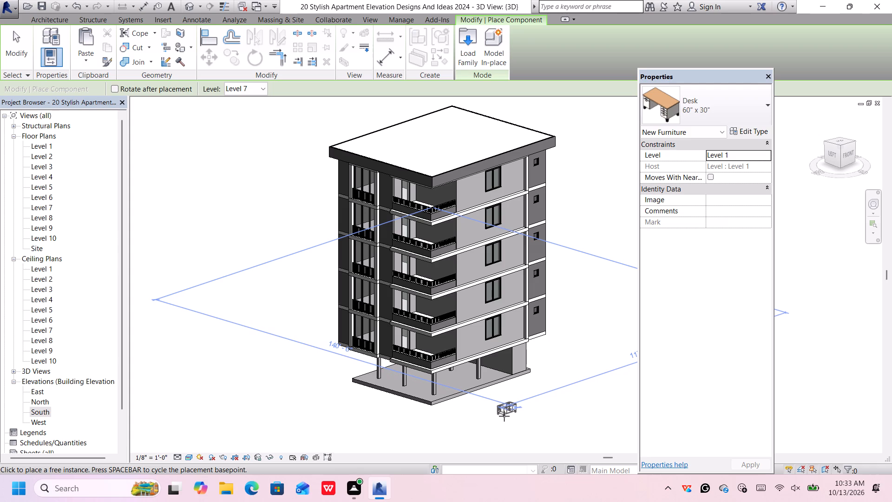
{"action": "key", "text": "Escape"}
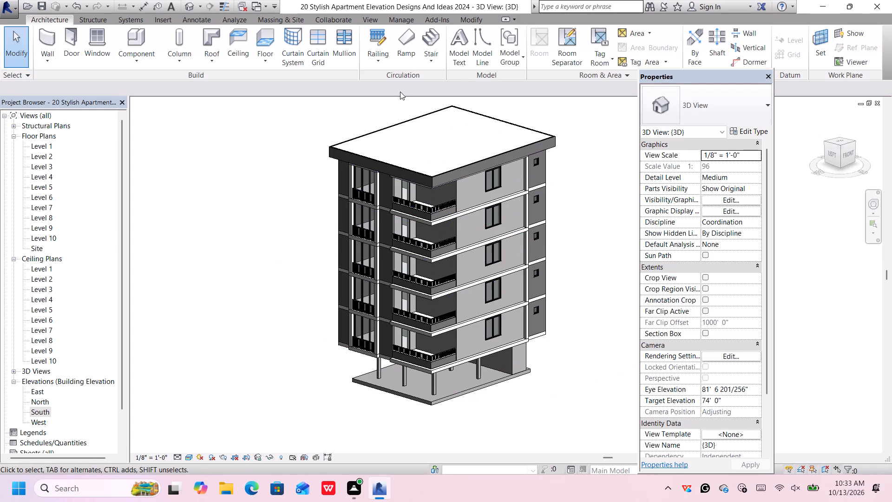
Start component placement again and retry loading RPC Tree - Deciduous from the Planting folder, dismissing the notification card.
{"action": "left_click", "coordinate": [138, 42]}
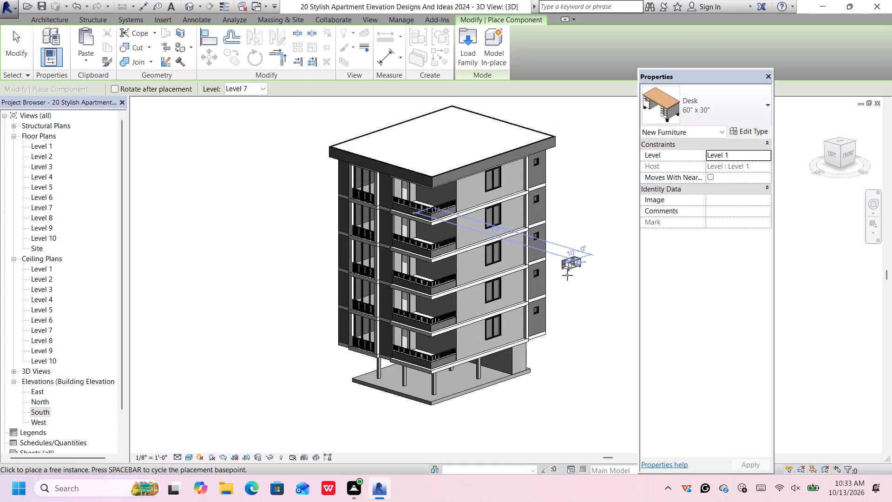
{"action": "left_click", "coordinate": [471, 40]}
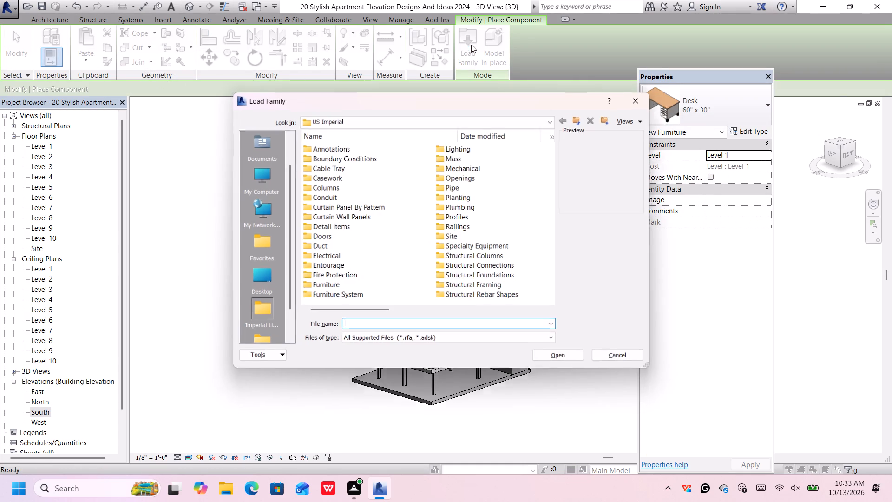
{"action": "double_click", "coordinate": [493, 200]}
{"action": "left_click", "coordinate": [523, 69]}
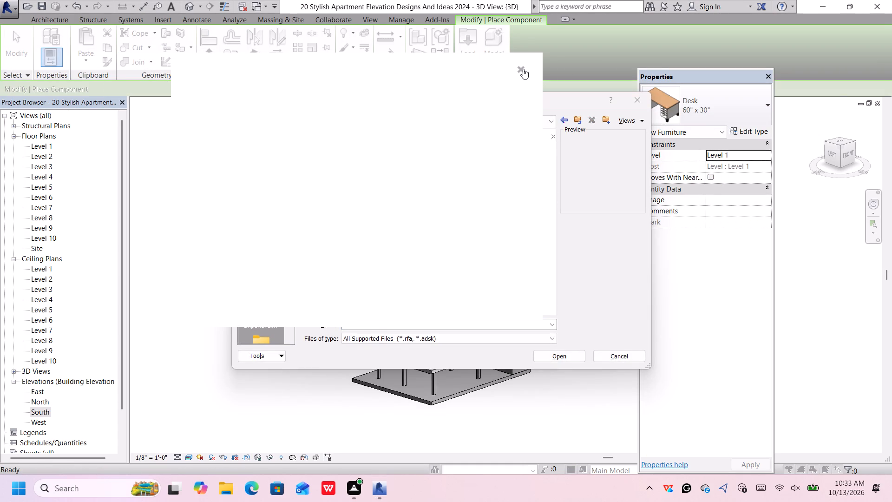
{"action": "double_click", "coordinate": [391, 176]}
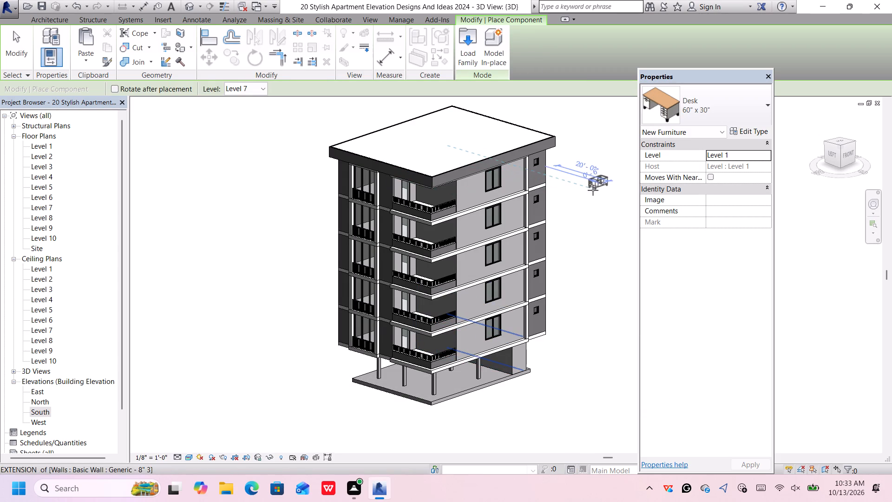
Load the RPC Tree - Conifer family from the Planting folder for component placement.
{"action": "scroll", "coordinate": [593, 191], "scroll_direction": "up", "scroll_amount": 5}
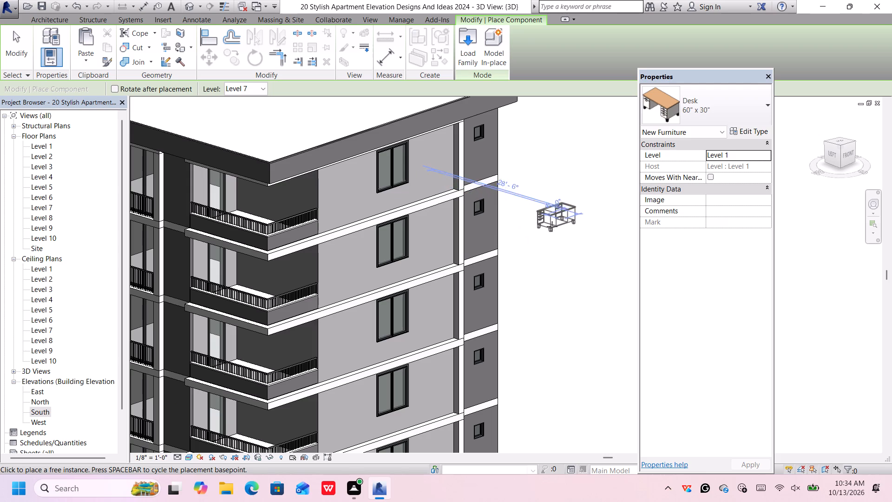
{"action": "left_click", "coordinate": [466, 53]}
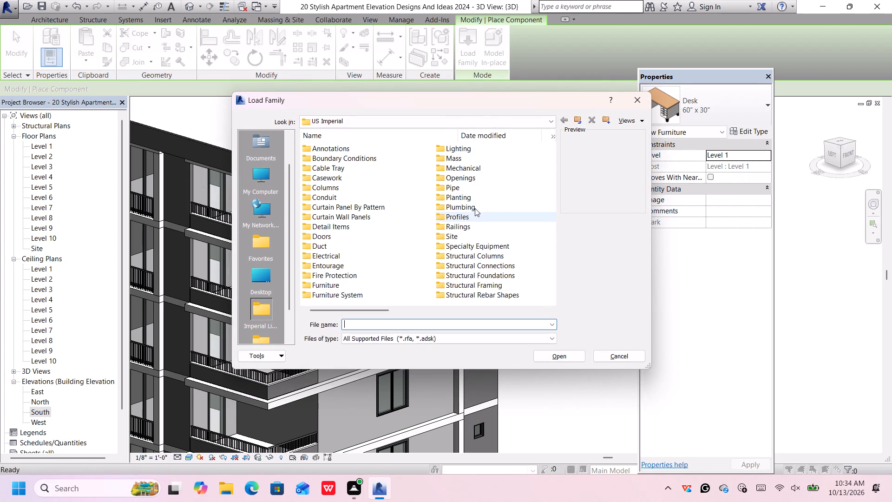
{"action": "double_click", "coordinate": [477, 201]}
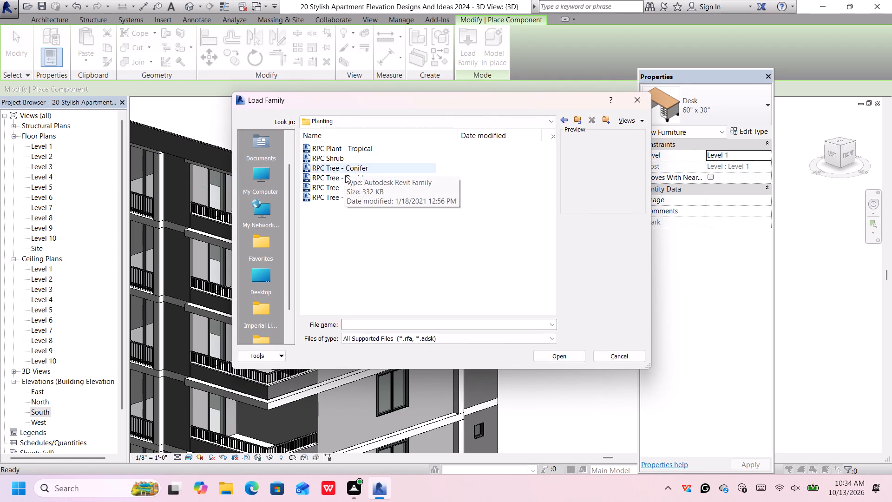
{"action": "left_click", "coordinate": [341, 178]}
{"action": "left_click", "coordinate": [347, 168]}
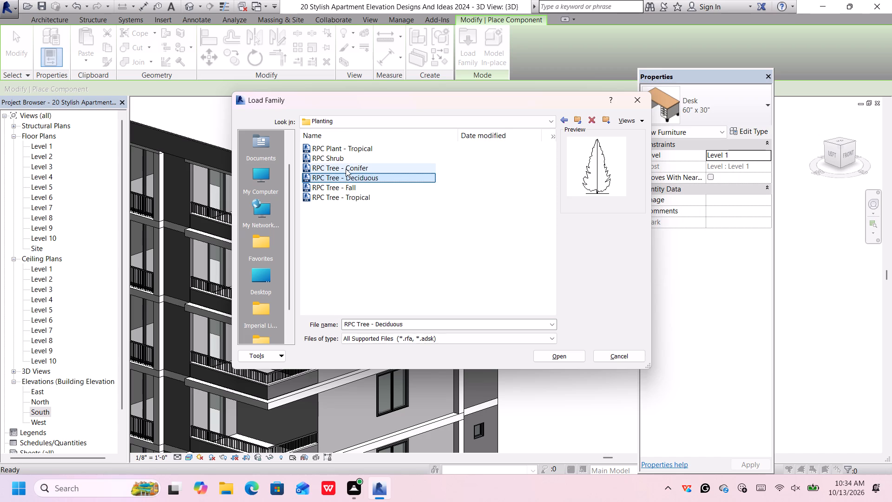
{"action": "double_click", "coordinate": [421, 166]}
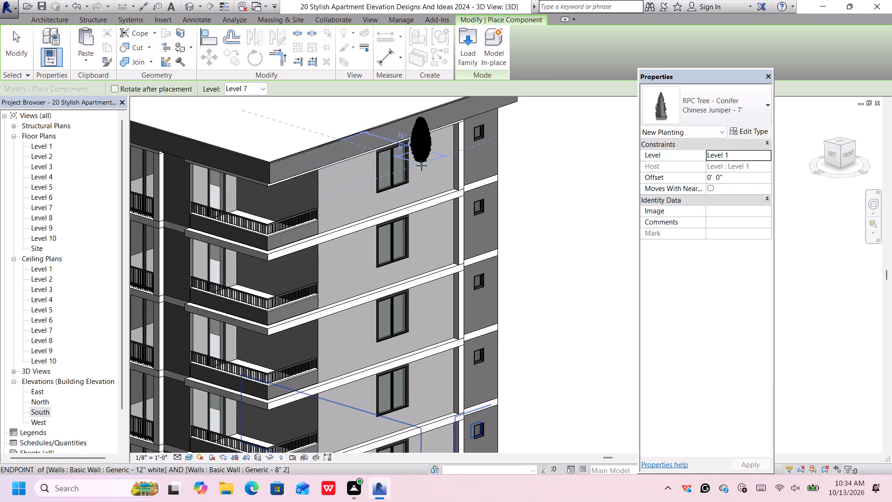
Place one Chinese Juniper - 7' conifer on the ground just outside the front corner of the ground slab.
{"action": "scroll", "coordinate": [421, 165], "scroll_direction": "down", "scroll_amount": 6}
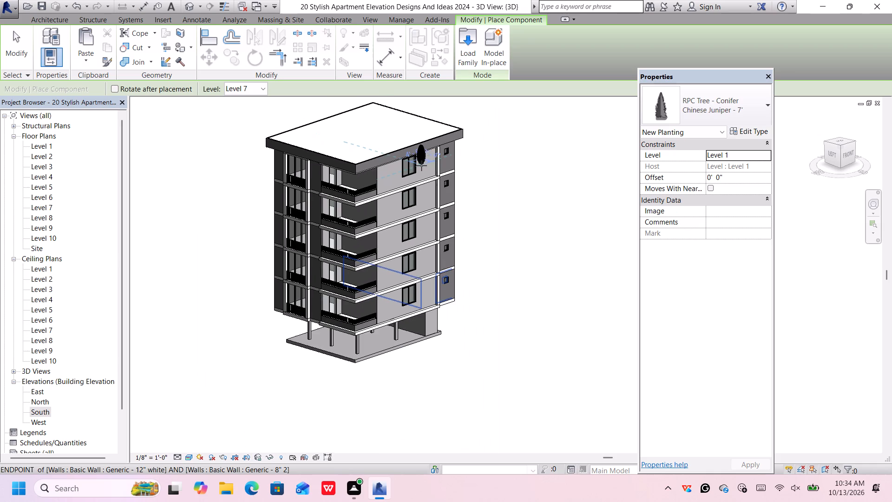
{"action": "scroll", "coordinate": [417, 399], "scroll_direction": "up", "scroll_amount": 1}
{"action": "scroll", "coordinate": [390, 377], "scroll_direction": "down", "scroll_amount": 1}
{"action": "scroll", "coordinate": [390, 376], "scroll_direction": "up", "scroll_amount": 1}
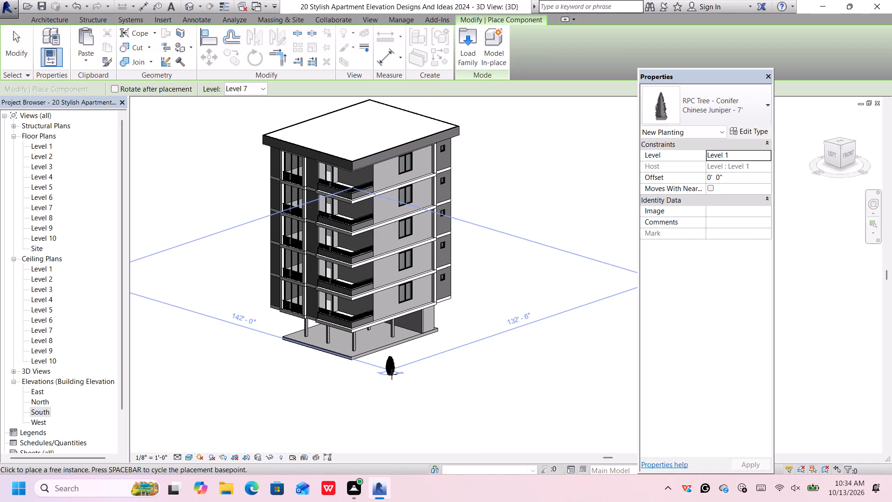
{"action": "middle_click_drag", "start_coordinate": [392, 374], "coordinate": [479, 357]}
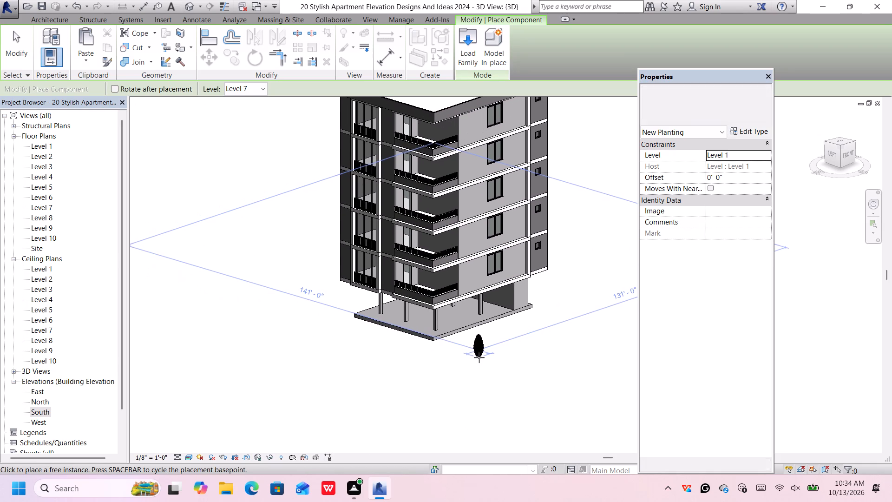
{"action": "scroll", "coordinate": [466, 355], "scroll_direction": "up", "scroll_amount": 4}
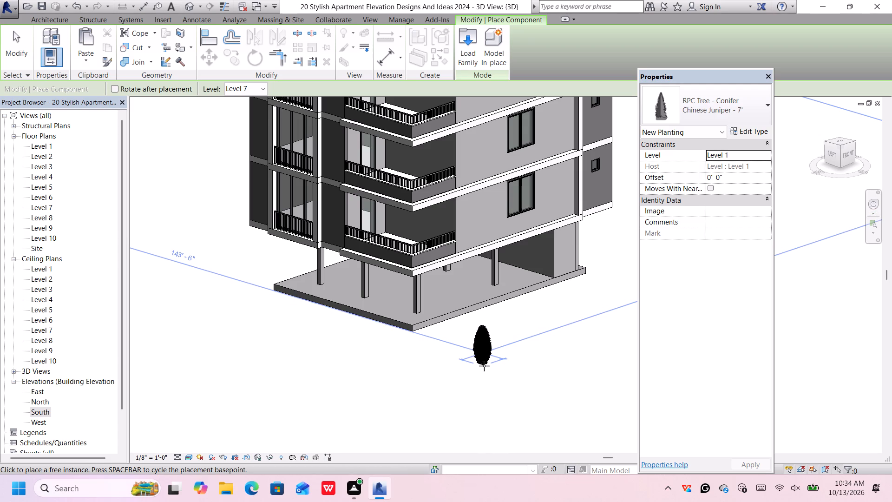
{"action": "left_click", "coordinate": [484, 366]}
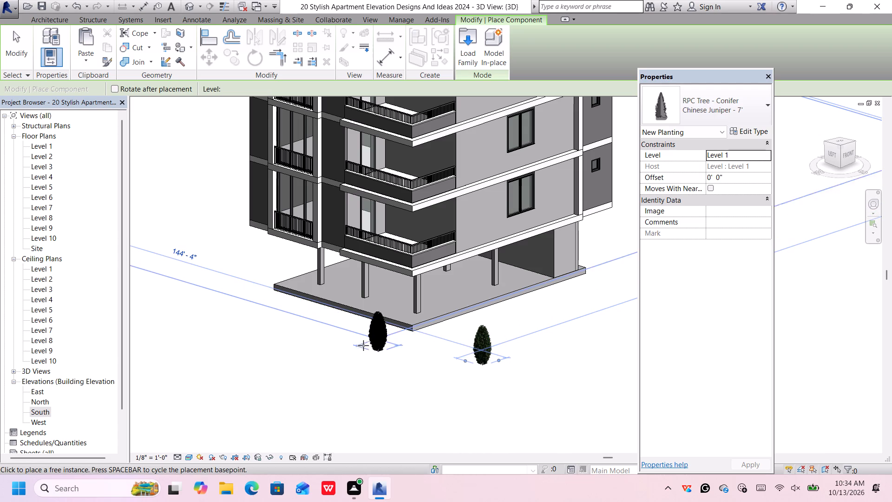
Load the RPC Plant - Tropical family from the Planting folder for component placement and dismiss the notification card.
{"action": "left_click", "coordinate": [466, 39]}
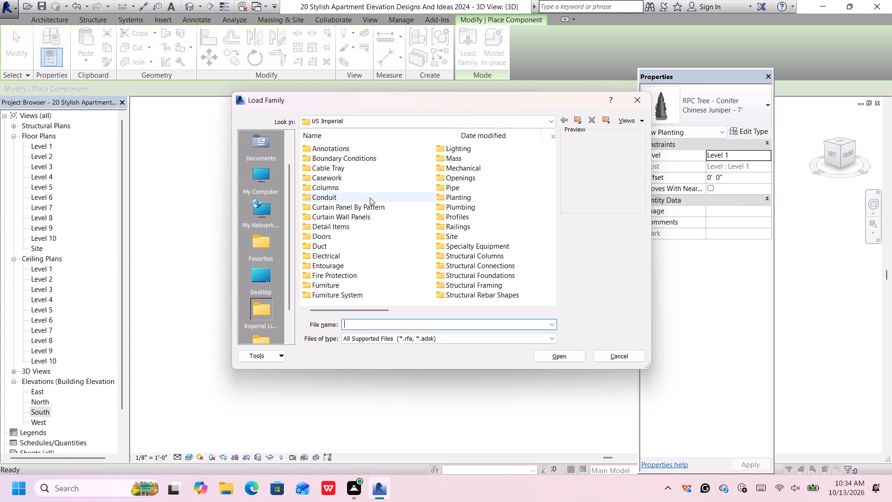
{"action": "double_click", "coordinate": [465, 199]}
{"action": "left_click", "coordinate": [369, 150]}
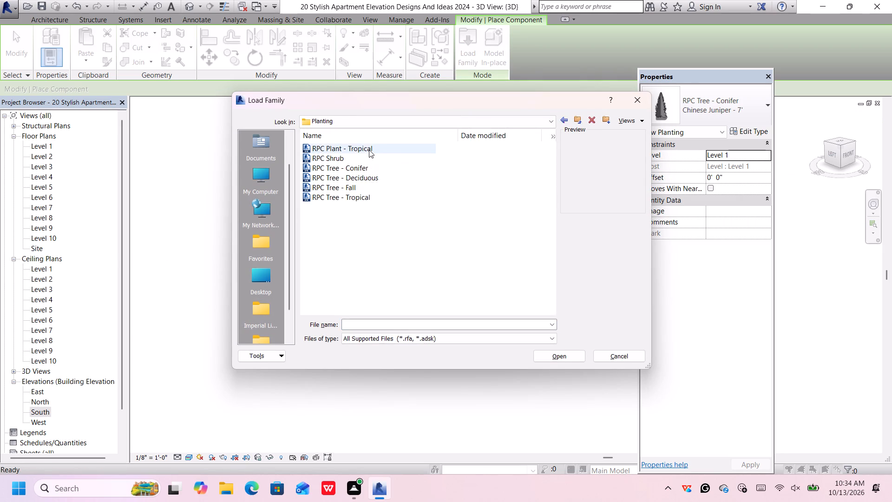
{"action": "double_click", "coordinate": [394, 150]}
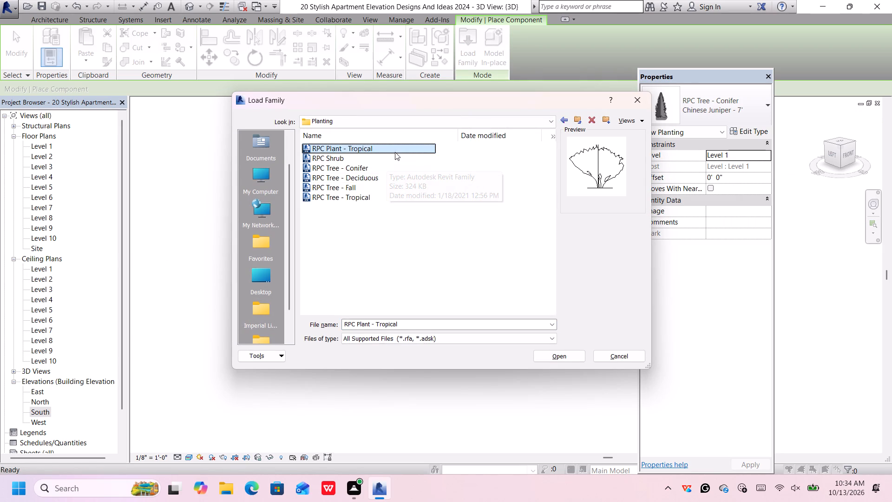
{"action": "double_click", "coordinate": [398, 150]}
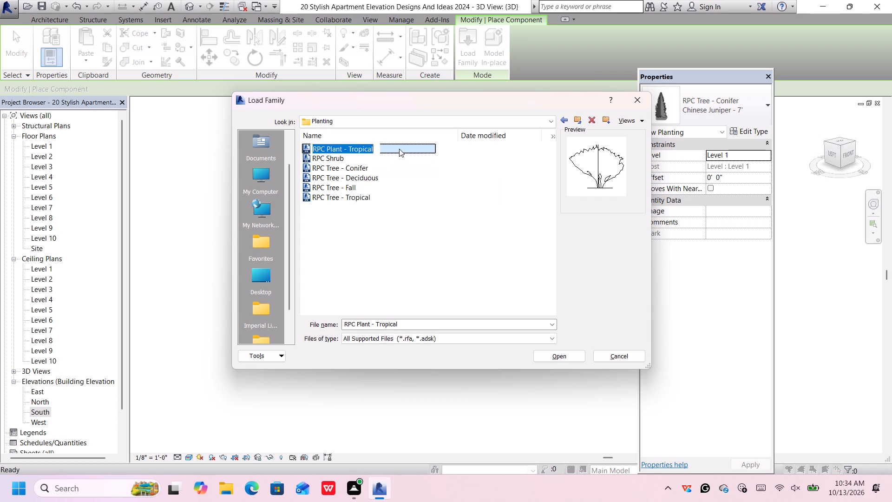
{"action": "double_click", "coordinate": [399, 148]}
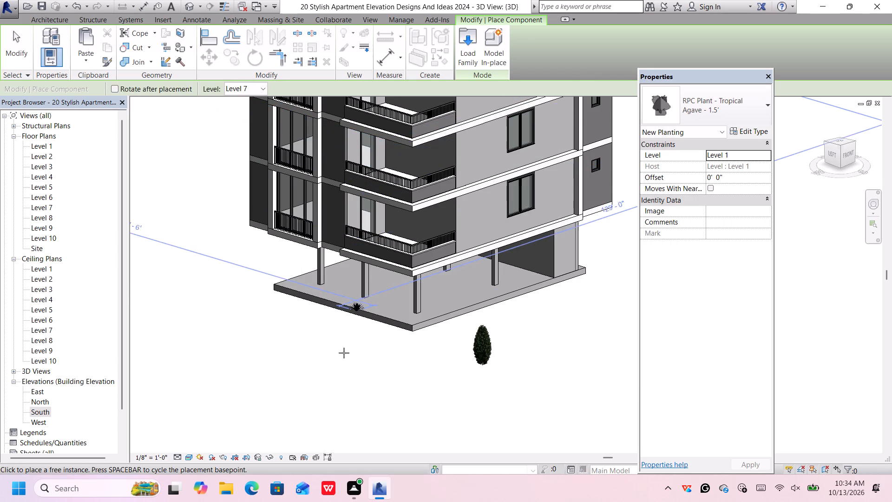
{"action": "scroll", "coordinate": [335, 351], "scroll_direction": "up", "scroll_amount": 8}
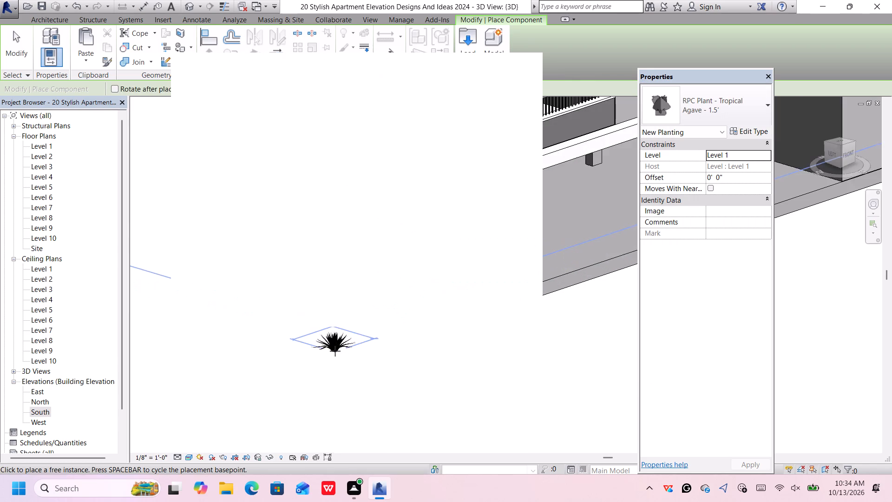
{"action": "scroll", "coordinate": [335, 351], "scroll_direction": "up", "scroll_amount": 2}
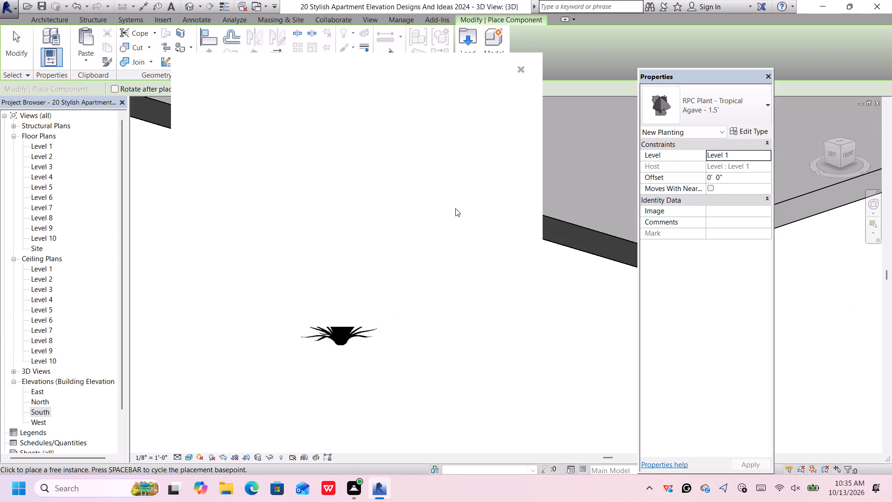
{"action": "left_click", "coordinate": [520, 68]}
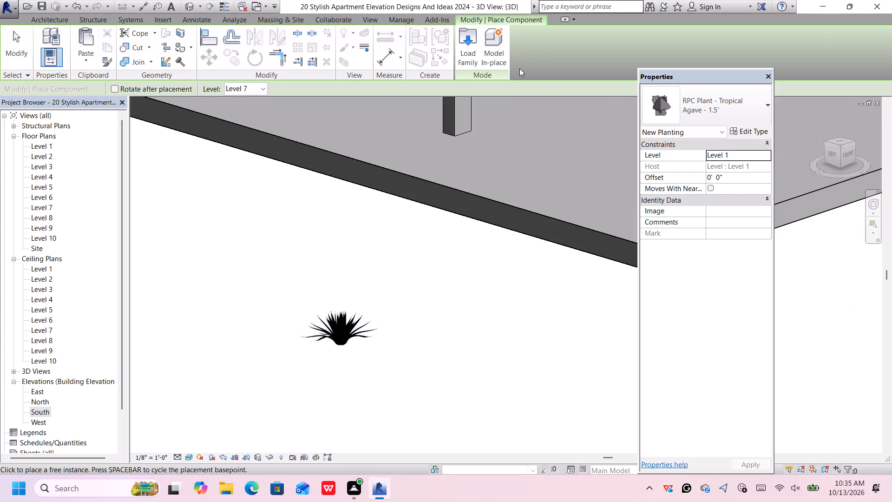
{"action": "scroll", "coordinate": [367, 291], "scroll_direction": "down", "scroll_amount": 2}
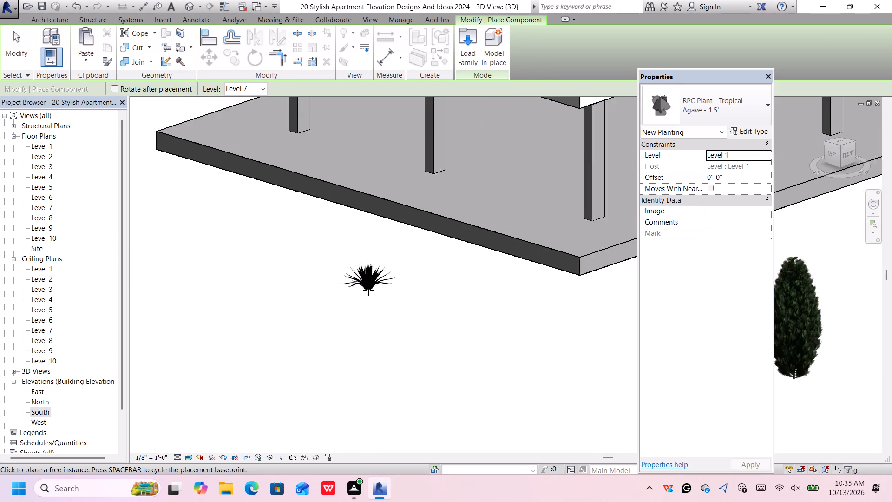
{"action": "scroll", "coordinate": [368, 290], "scroll_direction": "down", "scroll_amount": 5}
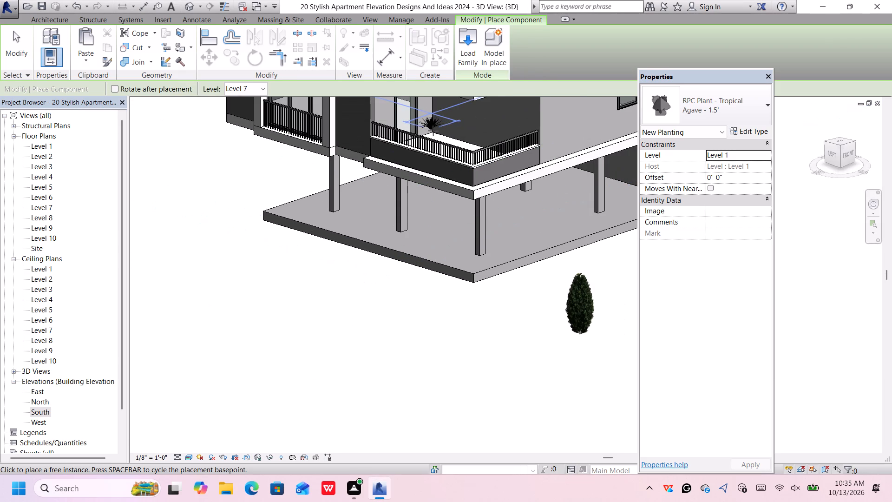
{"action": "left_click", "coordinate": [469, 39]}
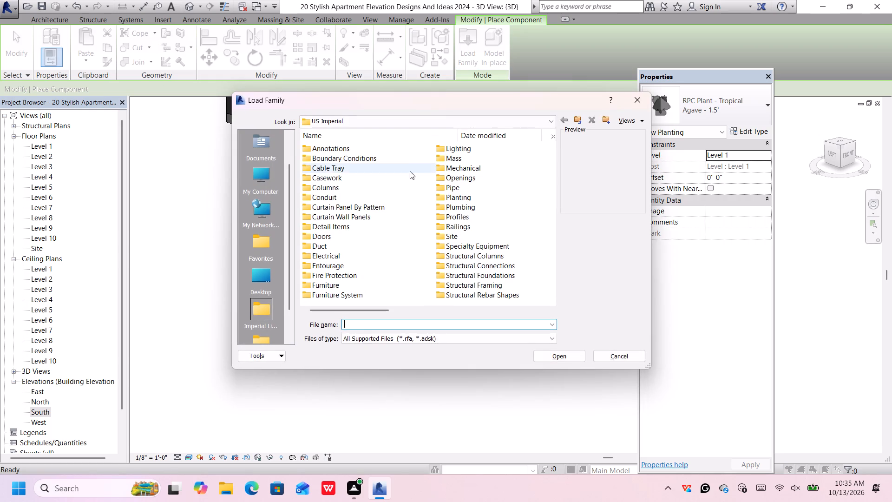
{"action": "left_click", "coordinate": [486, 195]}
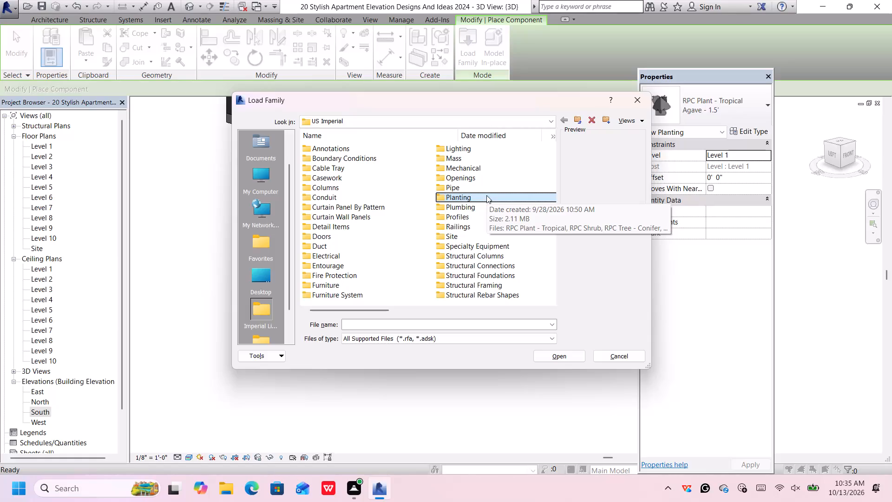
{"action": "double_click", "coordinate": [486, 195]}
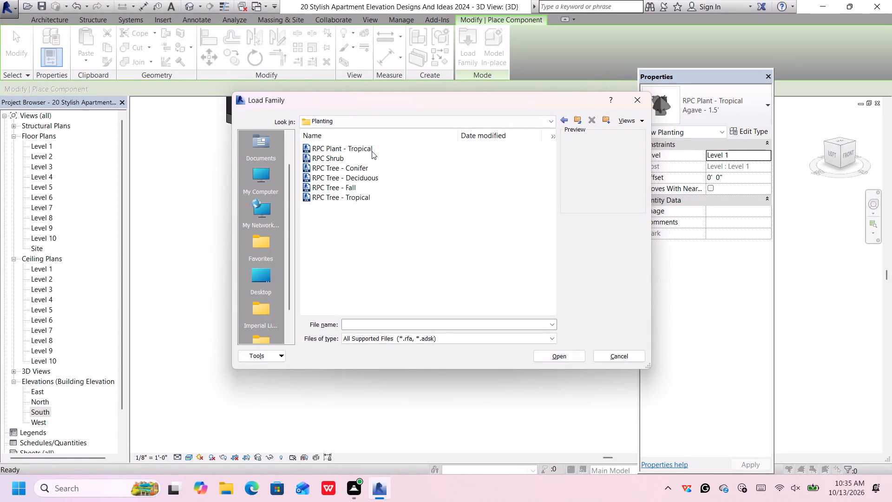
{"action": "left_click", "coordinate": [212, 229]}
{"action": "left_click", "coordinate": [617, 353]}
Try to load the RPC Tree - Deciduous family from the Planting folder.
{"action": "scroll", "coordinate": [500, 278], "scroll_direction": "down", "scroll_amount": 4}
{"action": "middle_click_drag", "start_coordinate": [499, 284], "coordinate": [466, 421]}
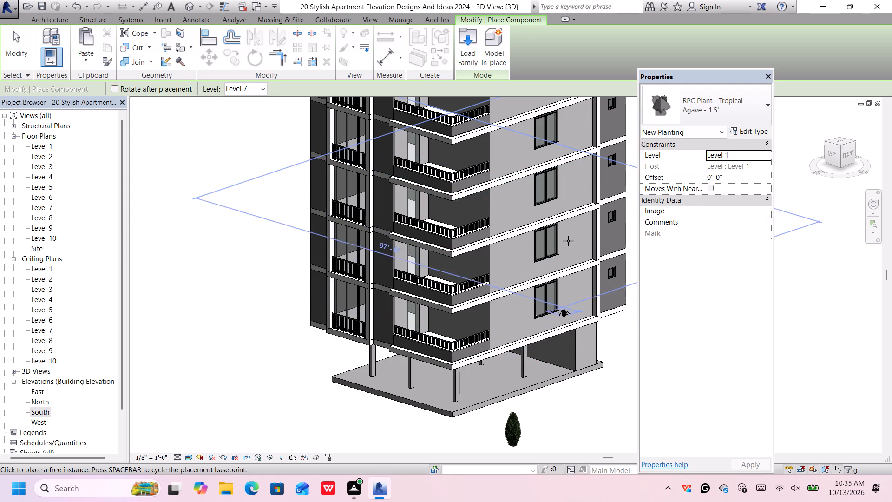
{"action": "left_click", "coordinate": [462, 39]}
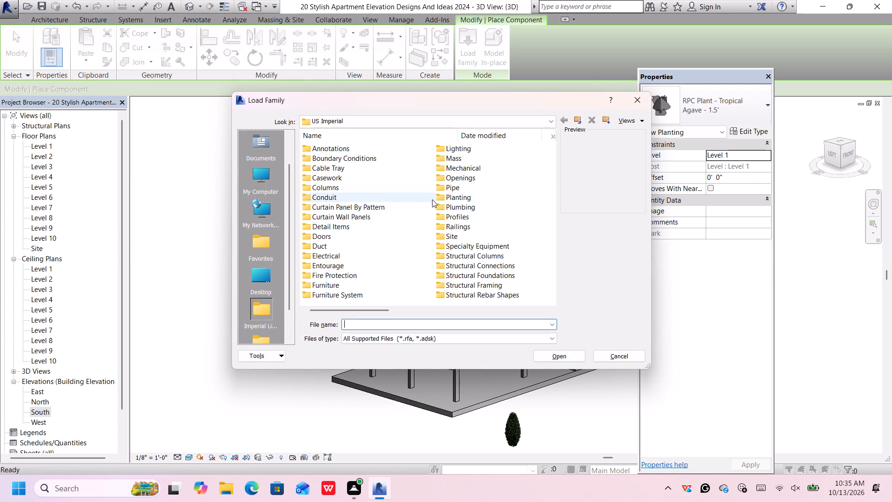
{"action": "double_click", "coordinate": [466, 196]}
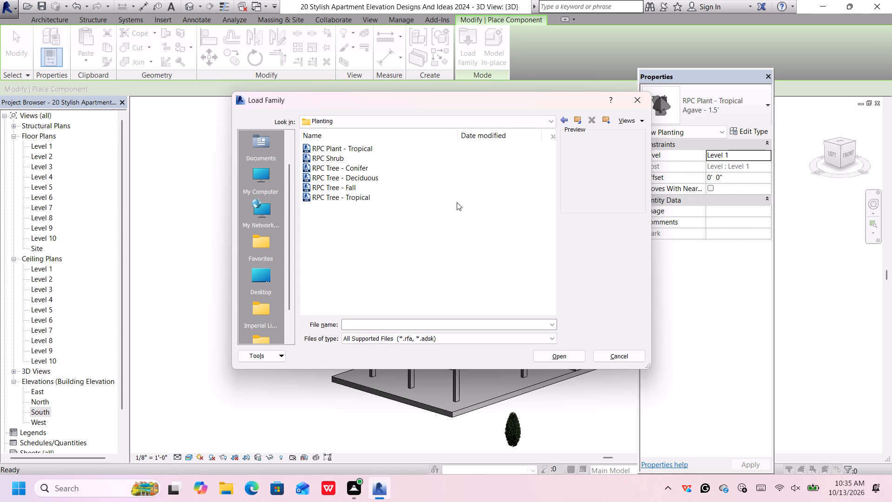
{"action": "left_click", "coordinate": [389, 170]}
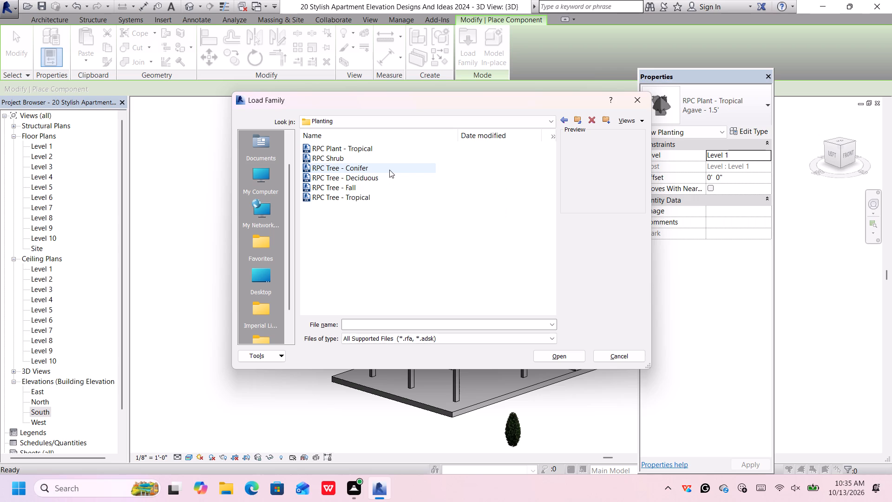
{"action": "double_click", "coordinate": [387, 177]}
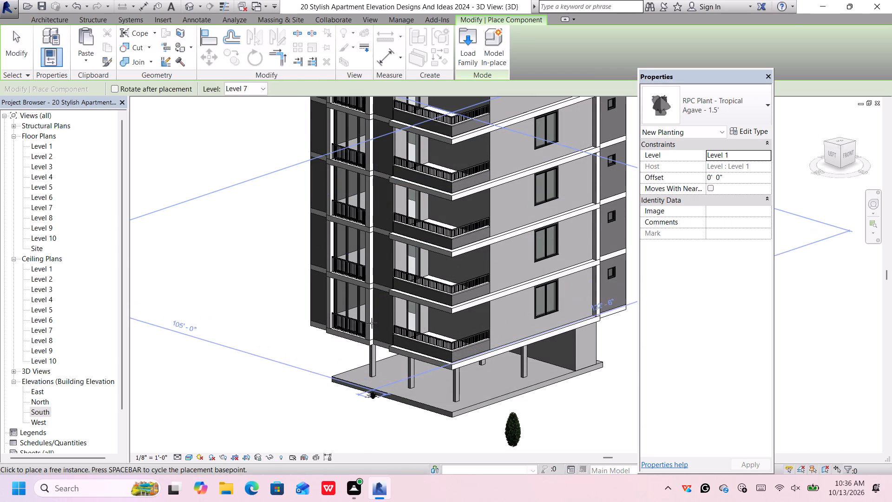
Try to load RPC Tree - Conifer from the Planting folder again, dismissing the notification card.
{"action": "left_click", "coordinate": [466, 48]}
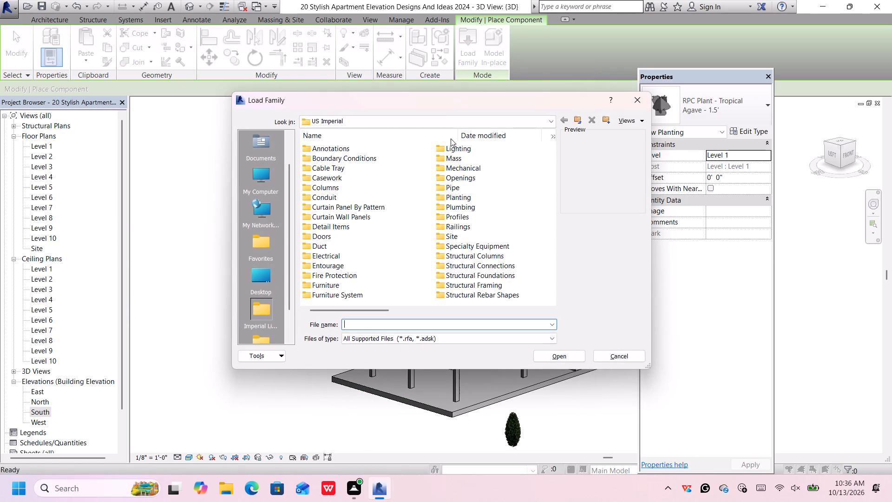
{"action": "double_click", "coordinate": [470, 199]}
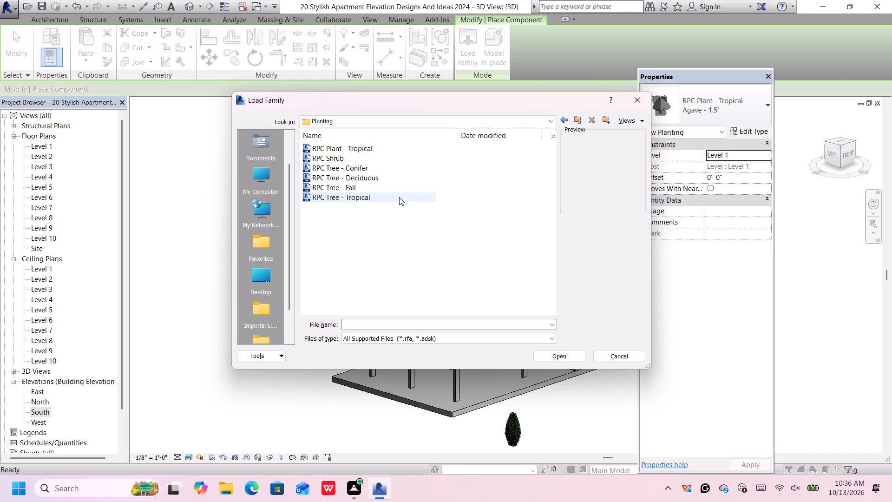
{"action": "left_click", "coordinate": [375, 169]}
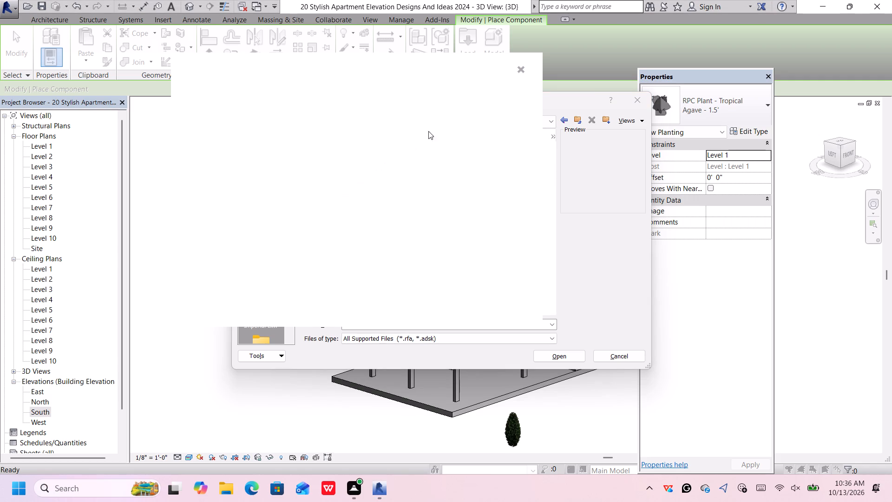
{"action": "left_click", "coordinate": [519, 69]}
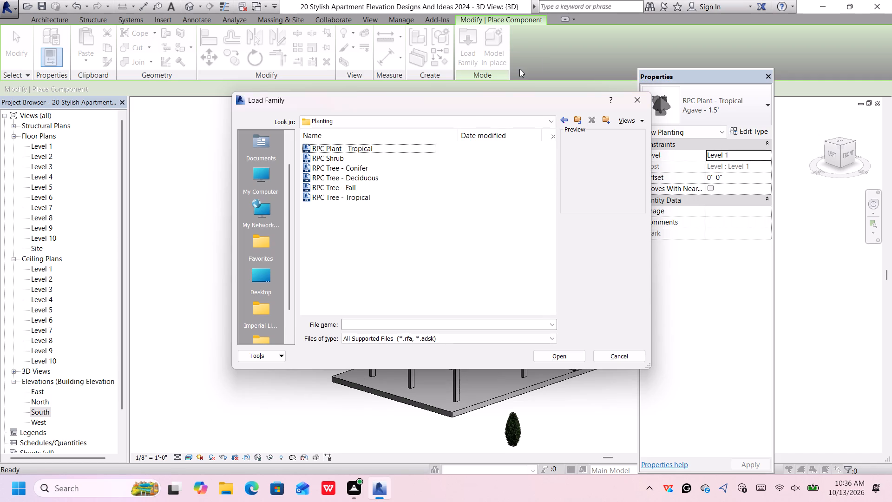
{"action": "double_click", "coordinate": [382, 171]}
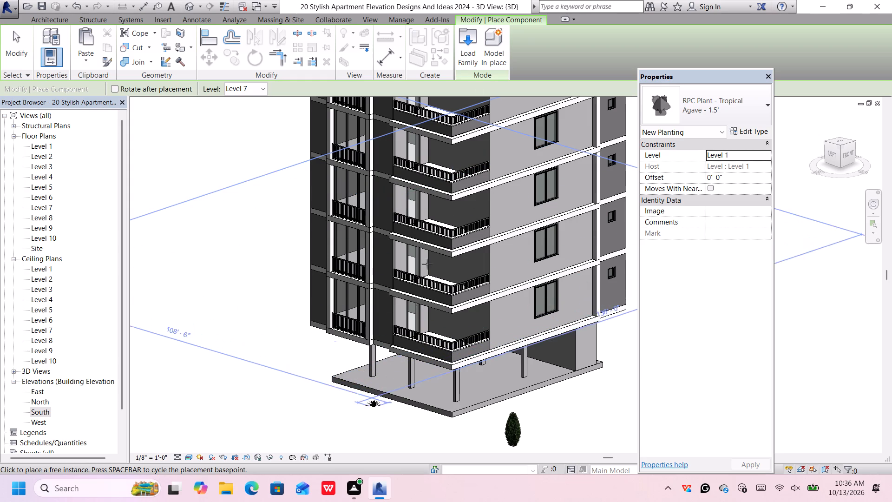
Load the RPC Tree - Fall family from the Planting folder for component placement.
{"action": "left_click", "coordinate": [472, 38]}
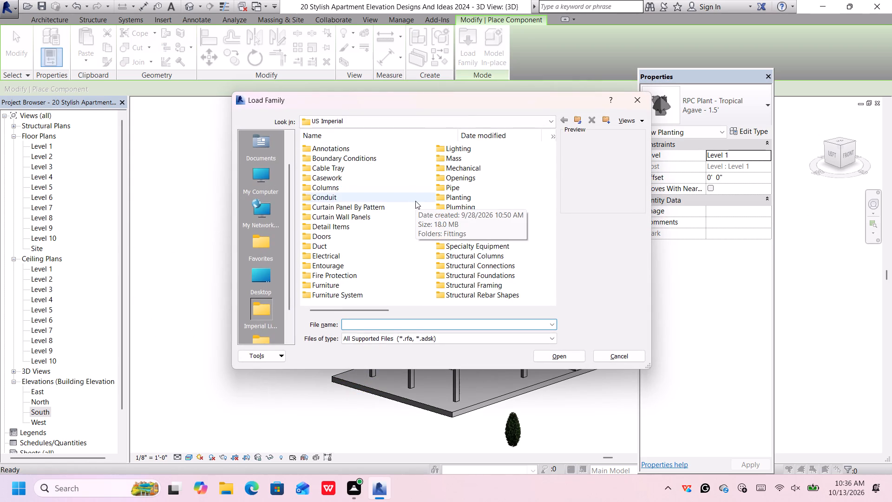
{"action": "double_click", "coordinate": [461, 198]}
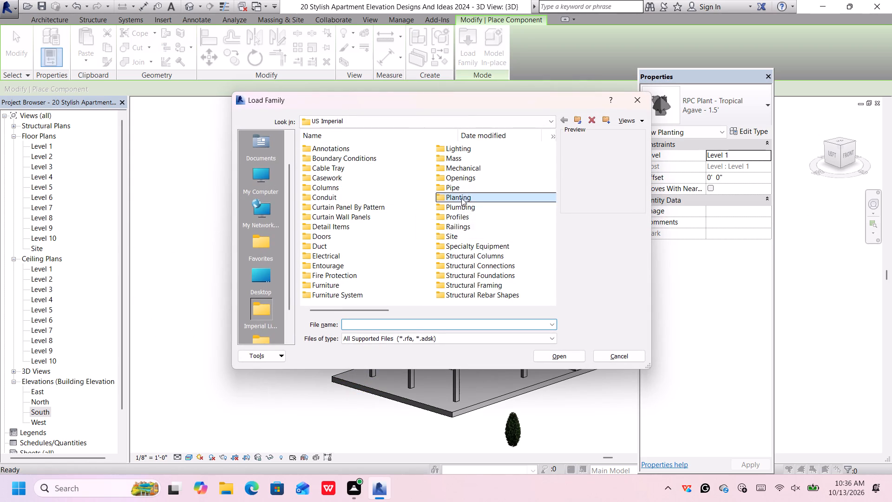
{"action": "left_click", "coordinate": [357, 196]}
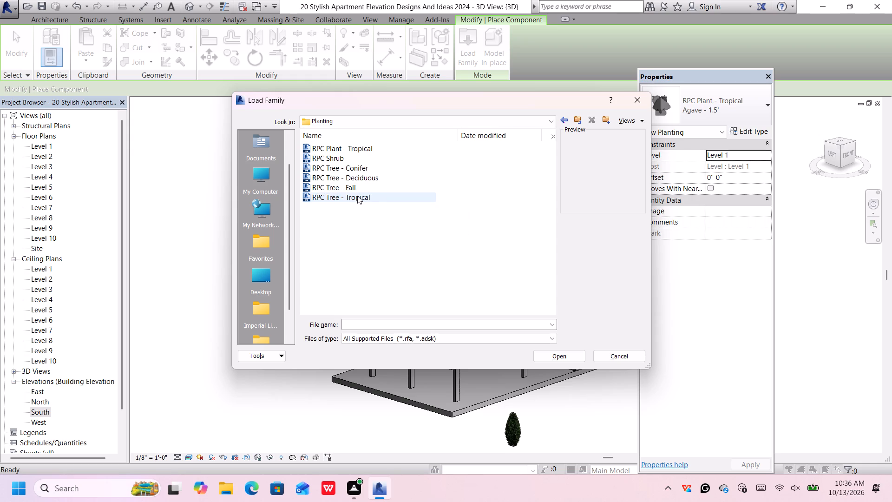
{"action": "left_click", "coordinate": [357, 188]}
{"action": "double_click", "coordinate": [356, 188]}
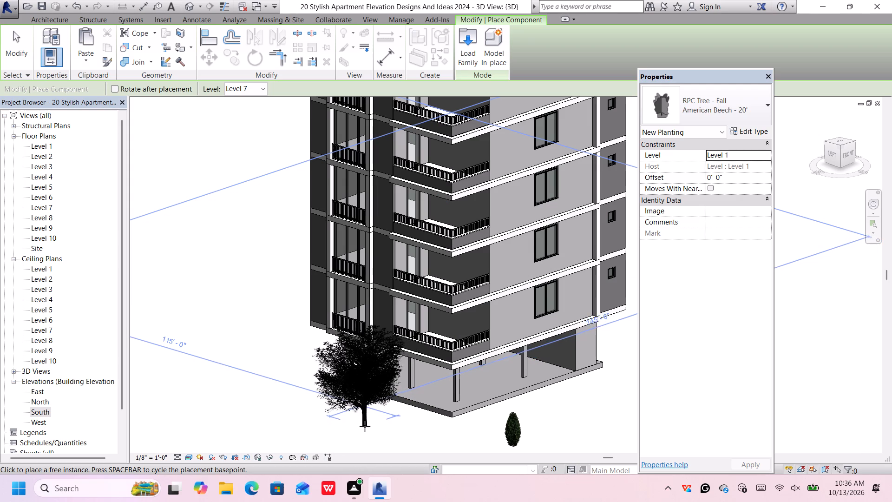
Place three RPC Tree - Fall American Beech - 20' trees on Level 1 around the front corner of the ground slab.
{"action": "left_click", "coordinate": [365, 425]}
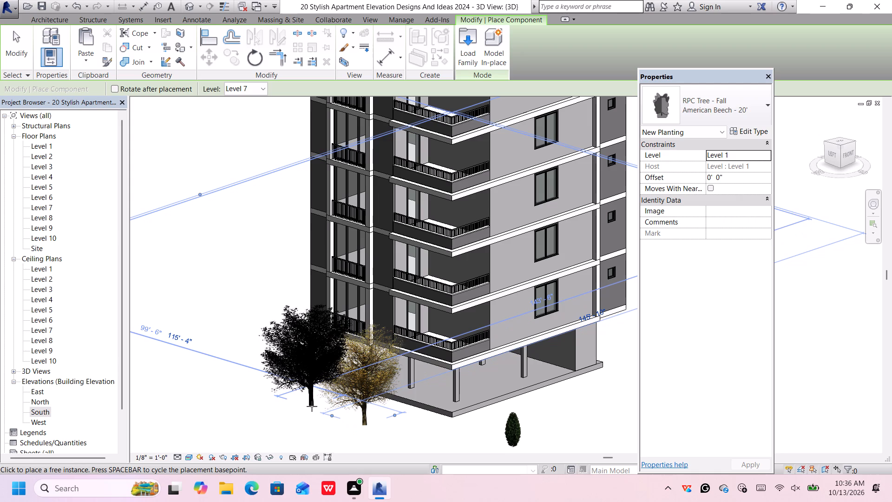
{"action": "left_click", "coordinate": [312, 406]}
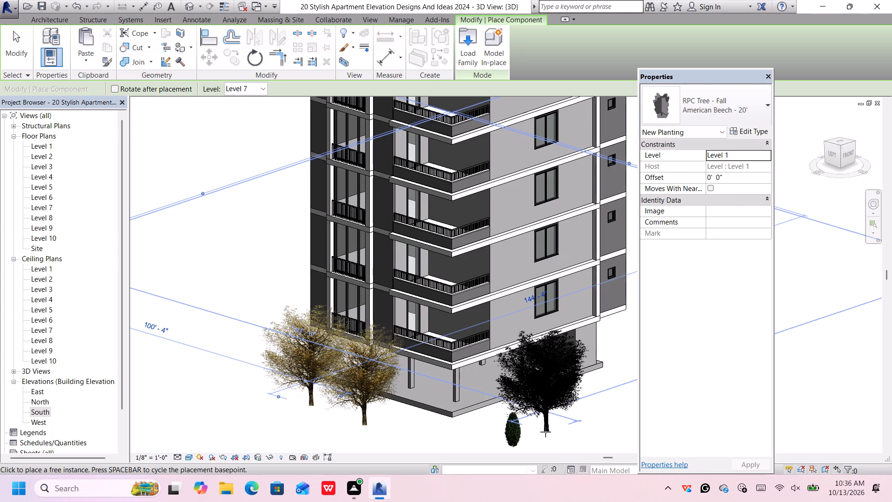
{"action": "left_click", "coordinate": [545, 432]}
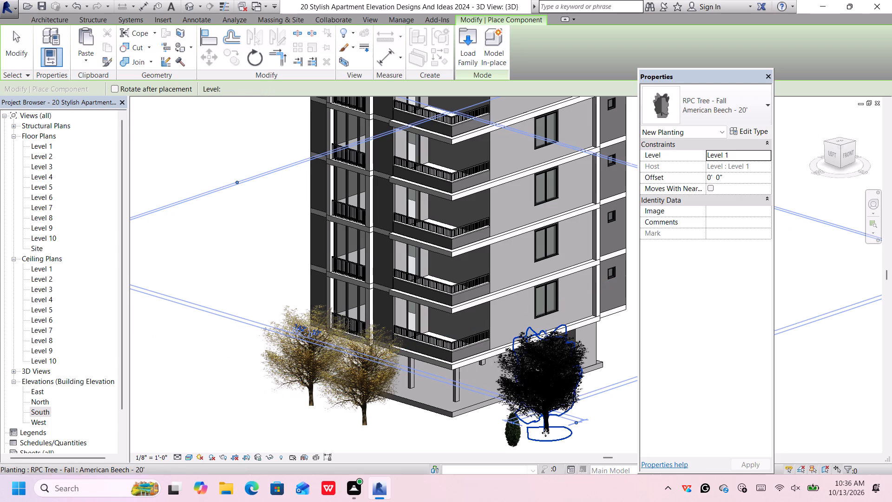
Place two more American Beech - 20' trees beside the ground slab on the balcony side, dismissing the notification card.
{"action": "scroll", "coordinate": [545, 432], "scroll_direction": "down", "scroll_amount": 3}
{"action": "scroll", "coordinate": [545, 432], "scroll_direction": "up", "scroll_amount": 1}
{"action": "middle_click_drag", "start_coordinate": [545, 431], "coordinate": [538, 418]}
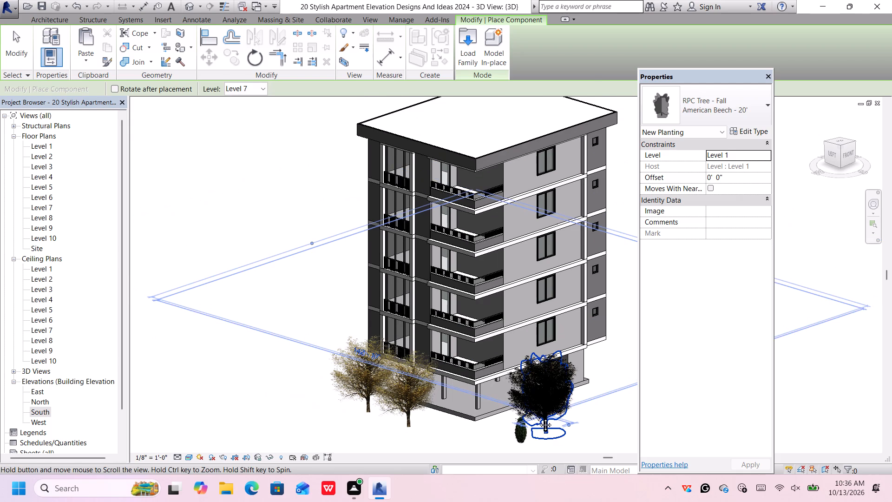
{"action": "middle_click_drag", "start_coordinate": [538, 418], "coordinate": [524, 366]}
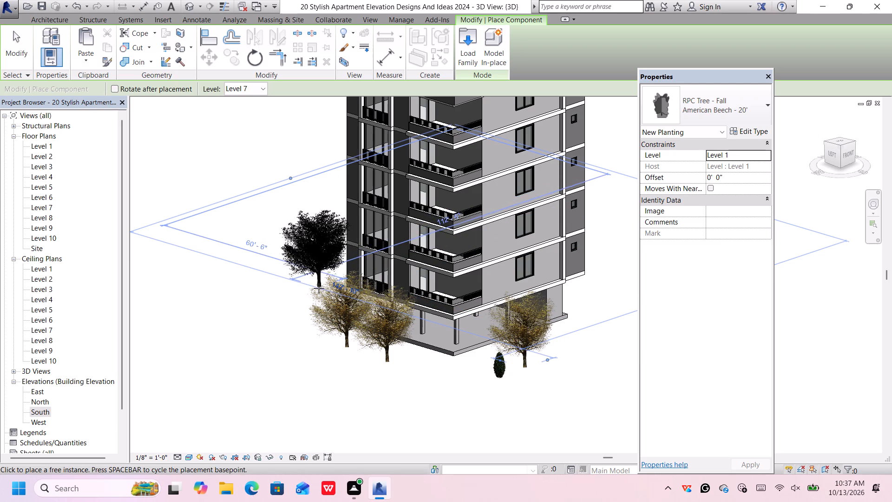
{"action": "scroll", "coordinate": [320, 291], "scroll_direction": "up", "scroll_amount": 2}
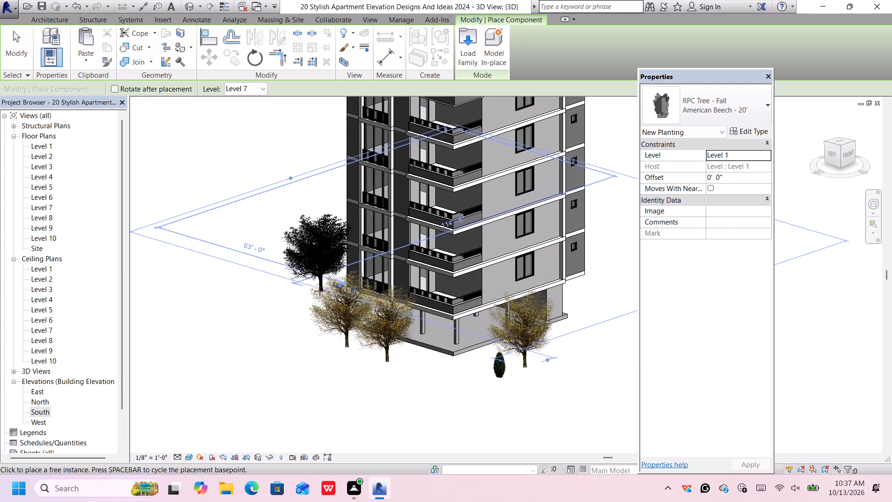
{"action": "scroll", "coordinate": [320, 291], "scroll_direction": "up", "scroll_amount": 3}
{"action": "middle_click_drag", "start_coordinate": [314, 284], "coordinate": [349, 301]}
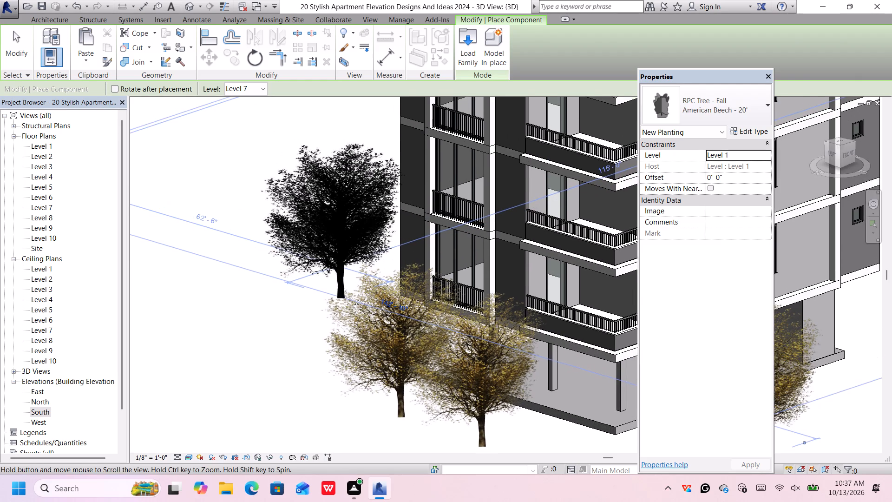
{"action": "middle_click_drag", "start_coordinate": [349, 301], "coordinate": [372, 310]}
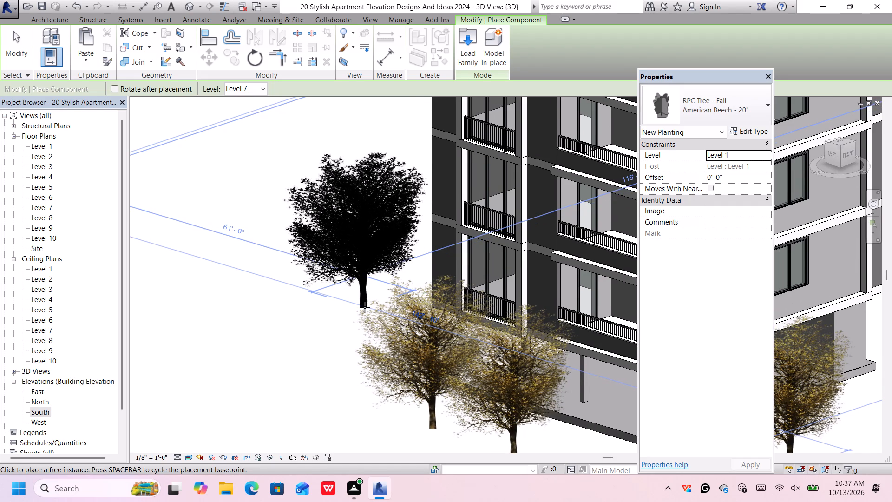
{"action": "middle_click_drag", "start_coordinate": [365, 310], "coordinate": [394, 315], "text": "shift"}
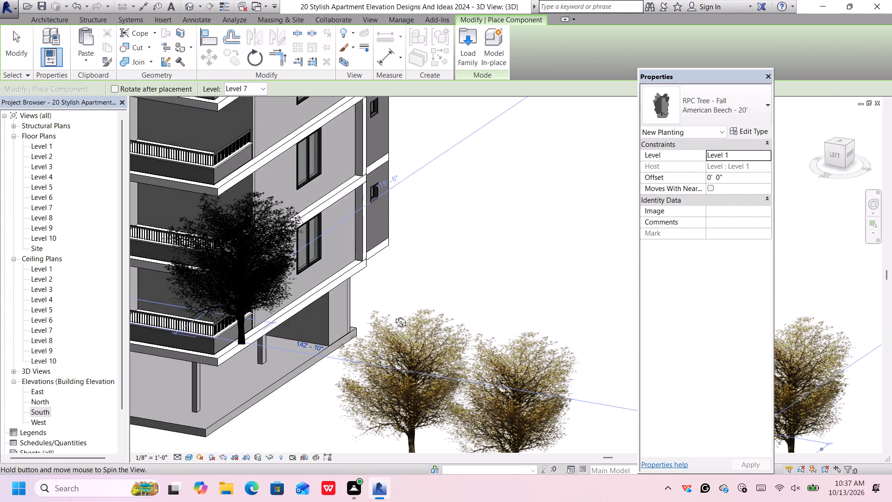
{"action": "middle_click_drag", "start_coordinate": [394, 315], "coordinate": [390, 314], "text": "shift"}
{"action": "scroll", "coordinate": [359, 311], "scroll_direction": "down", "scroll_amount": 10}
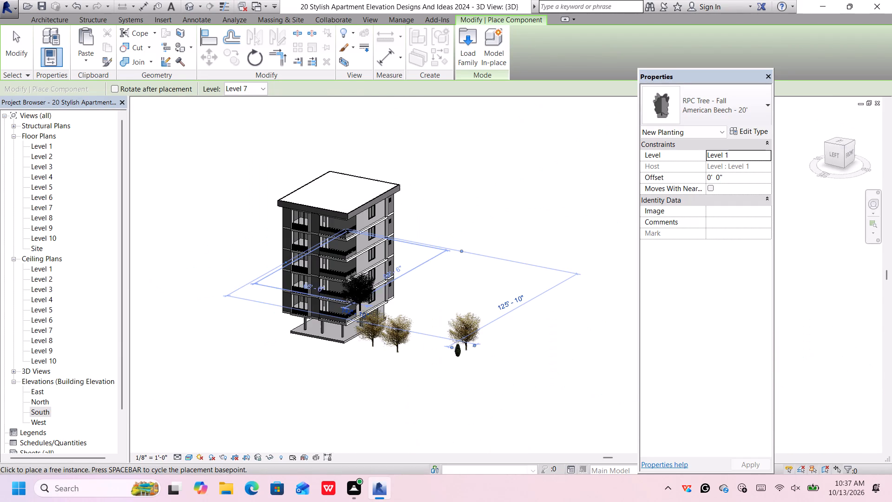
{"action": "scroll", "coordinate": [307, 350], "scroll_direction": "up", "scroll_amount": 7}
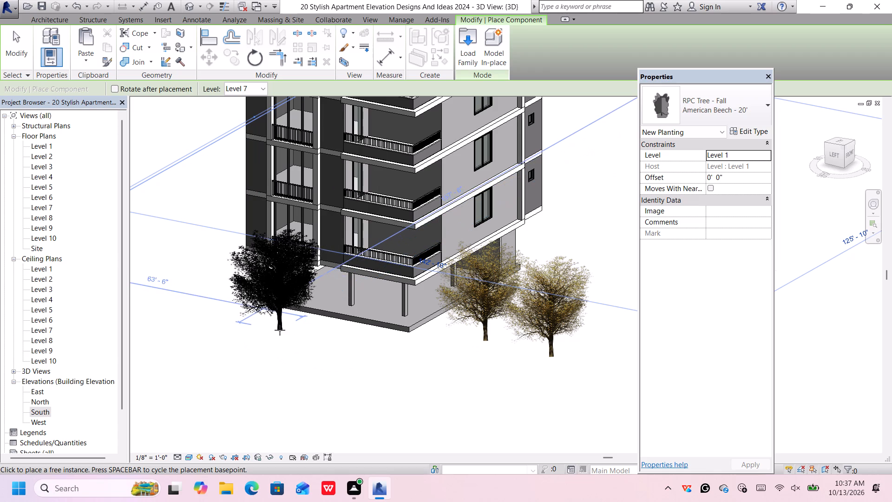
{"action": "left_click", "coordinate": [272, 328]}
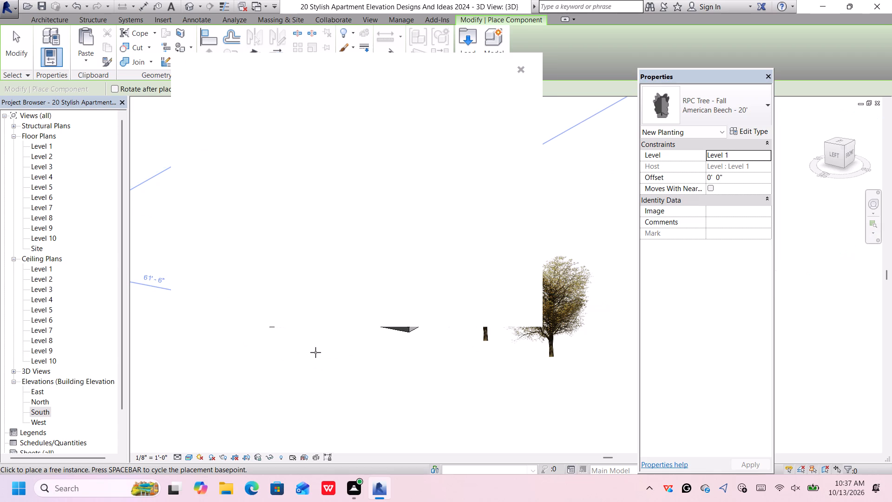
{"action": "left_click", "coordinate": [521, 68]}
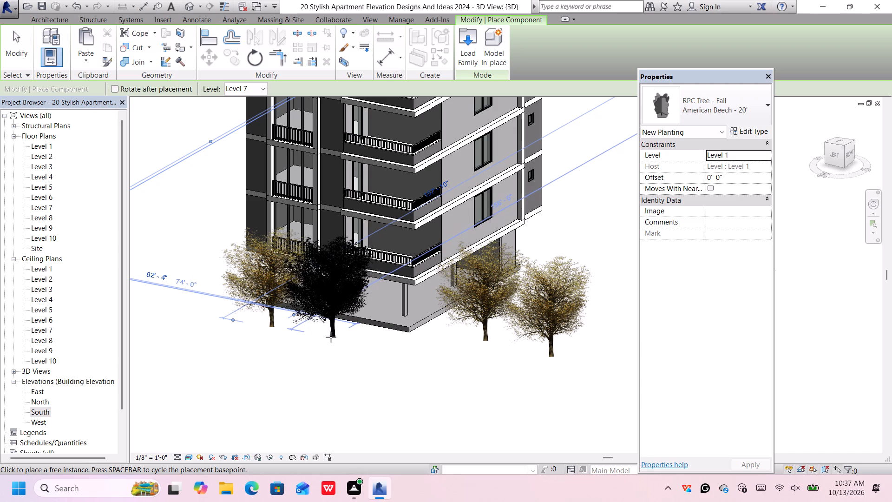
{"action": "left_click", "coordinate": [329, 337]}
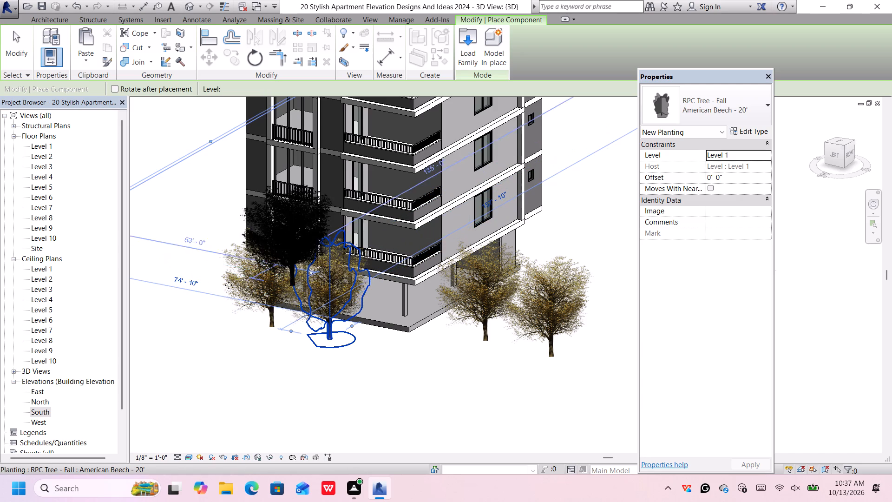
Examine the position and height of the placed trees relative to the building from the Left view.
{"action": "middle_click_drag", "start_coordinate": [194, 265], "coordinate": [219, 283]}
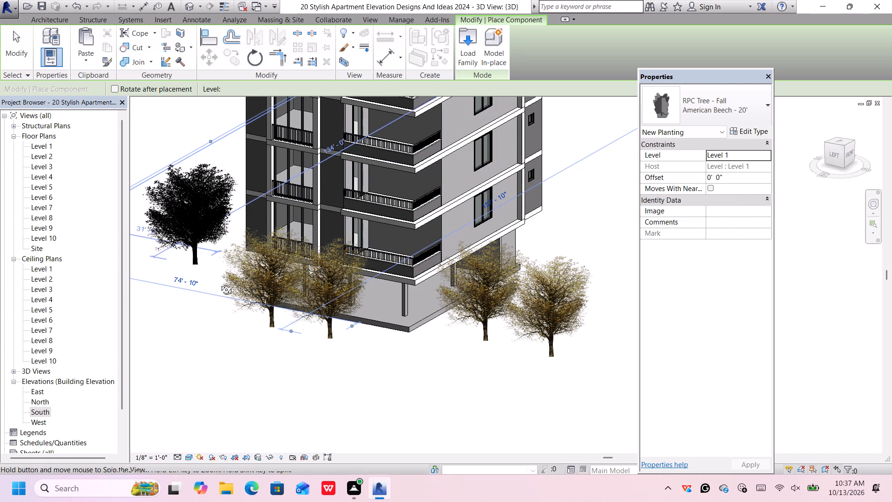
{"action": "middle_click_drag", "start_coordinate": [219, 283], "coordinate": [234, 284]}
{"action": "scroll", "coordinate": [274, 261], "scroll_direction": "down", "scroll_amount": 6}
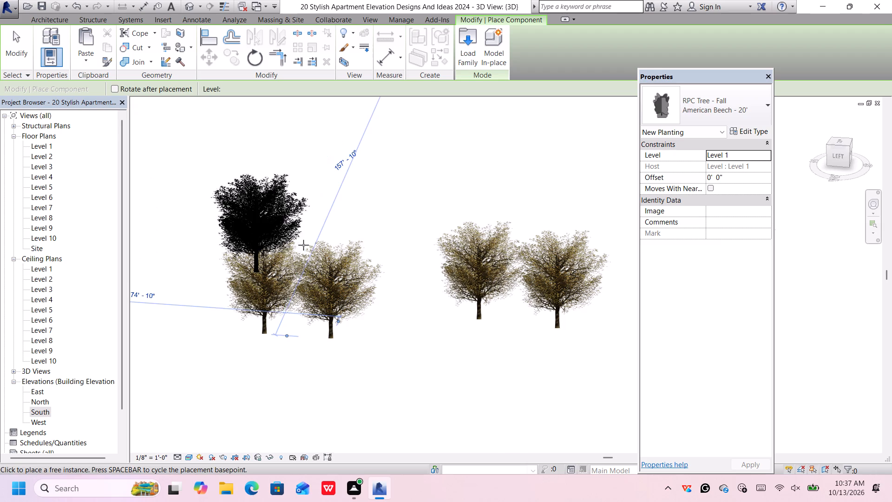
{"action": "scroll", "coordinate": [303, 245], "scroll_direction": "down", "scroll_amount": 2}
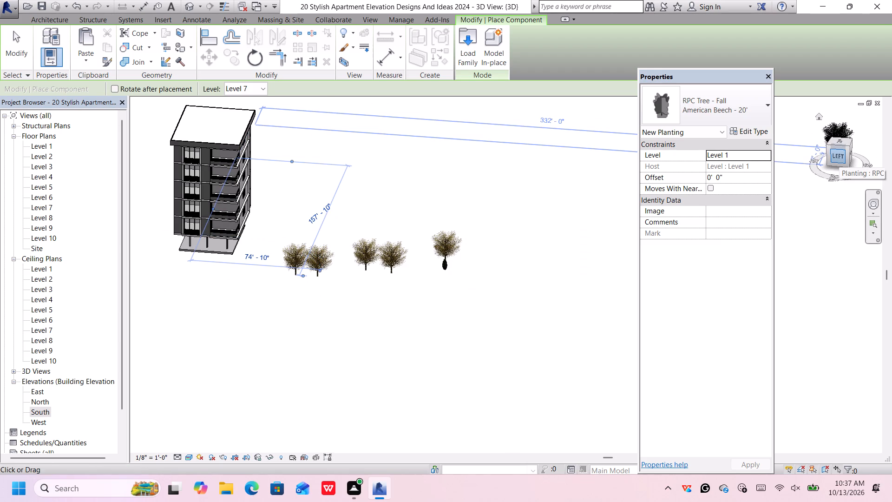
{"action": "left_click", "coordinate": [839, 155]}
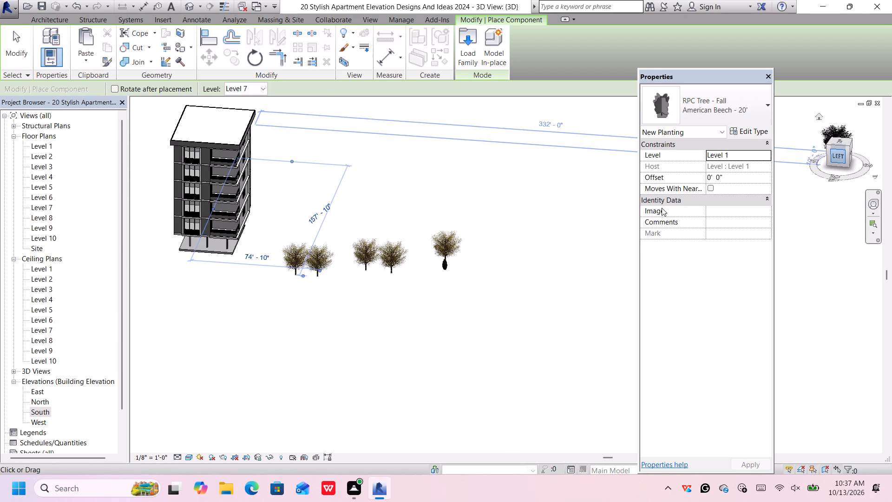
{"action": "scroll", "coordinate": [354, 235], "scroll_direction": "down", "scroll_amount": 1}
{"action": "scroll", "coordinate": [354, 235], "scroll_direction": "up", "scroll_amount": 1}
{"action": "scroll", "coordinate": [354, 234], "scroll_direction": "down", "scroll_amount": 2}
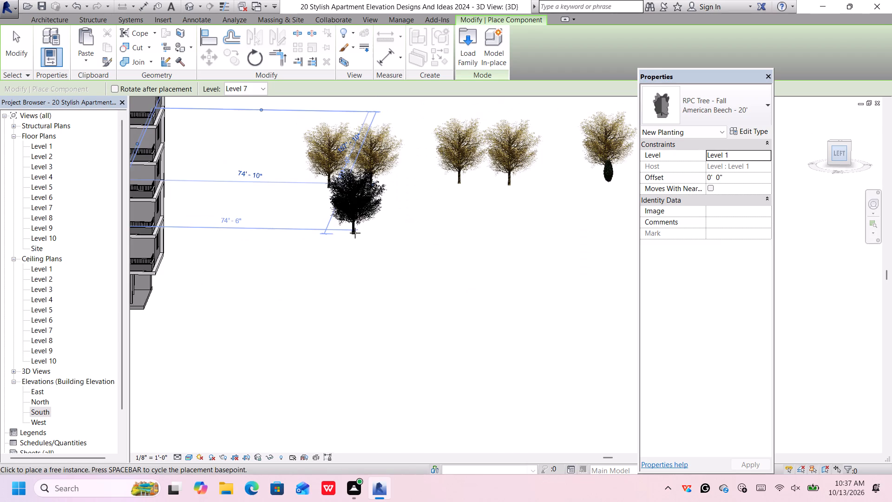
{"action": "scroll", "coordinate": [355, 233], "scroll_direction": "down", "scroll_amount": 6}
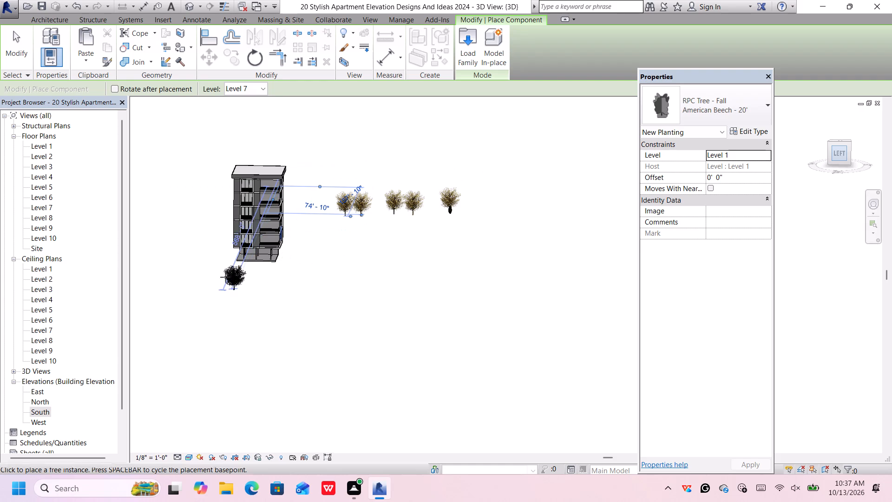
{"action": "scroll", "coordinate": [229, 271], "scroll_direction": "up", "scroll_amount": 12}
{"action": "scroll", "coordinate": [245, 261], "scroll_direction": "down", "scroll_amount": 2}
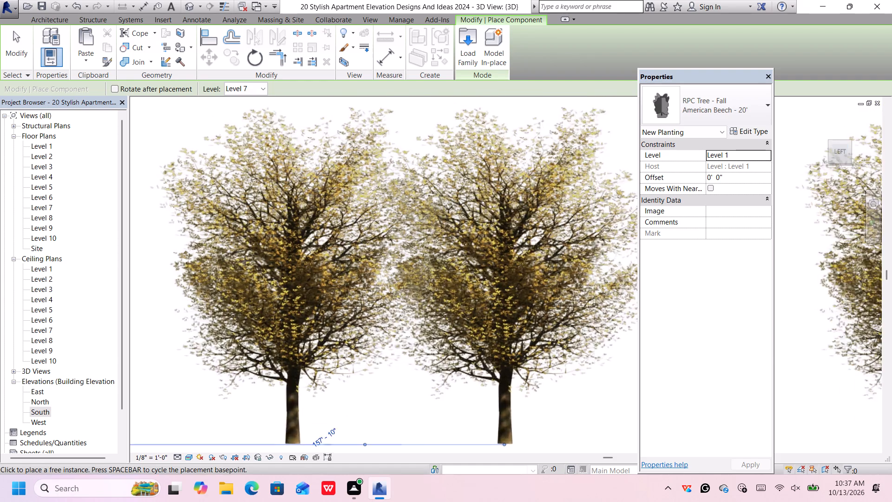
{"action": "scroll", "coordinate": [245, 261], "scroll_direction": "down", "scroll_amount": 9}
{"action": "scroll", "coordinate": [249, 258], "scroll_direction": "up", "scroll_amount": 1}
{"action": "scroll", "coordinate": [249, 258], "scroll_direction": "down", "scroll_amount": 4}
{"action": "scroll", "coordinate": [266, 240], "scroll_direction": "up", "scroll_amount": 1}
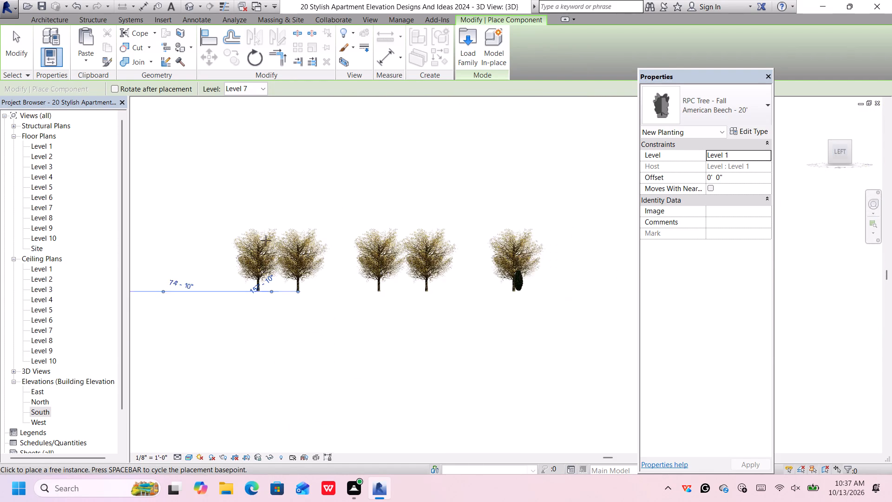
{"action": "scroll", "coordinate": [266, 240], "scroll_direction": "down", "scroll_amount": 9}
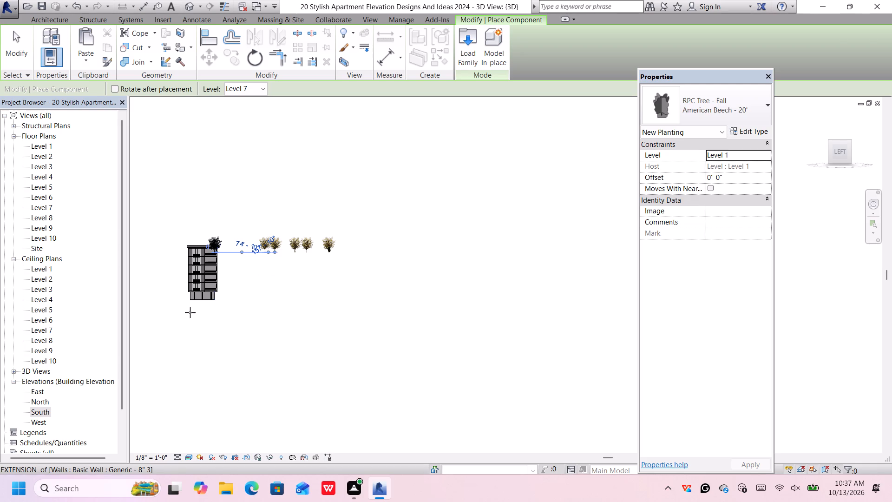
{"action": "scroll", "coordinate": [190, 311], "scroll_direction": "up", "scroll_amount": 6}
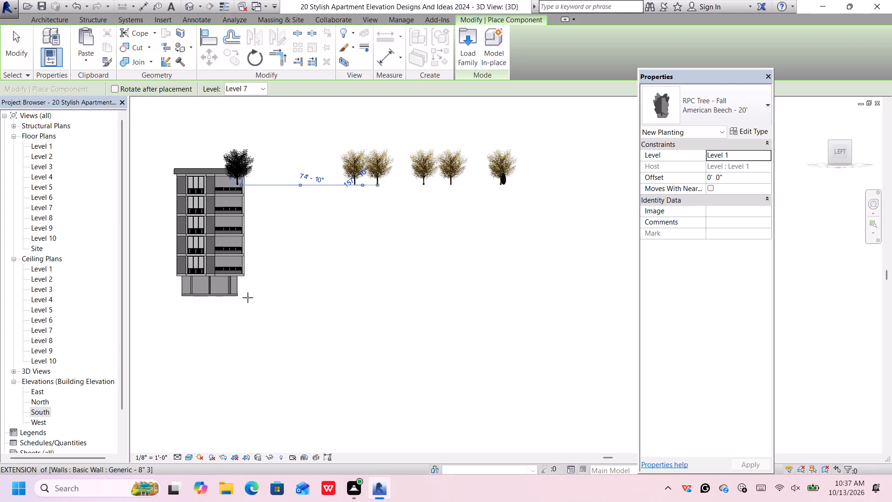
{"action": "middle_click_drag", "start_coordinate": [248, 297], "coordinate": [360, 252]}
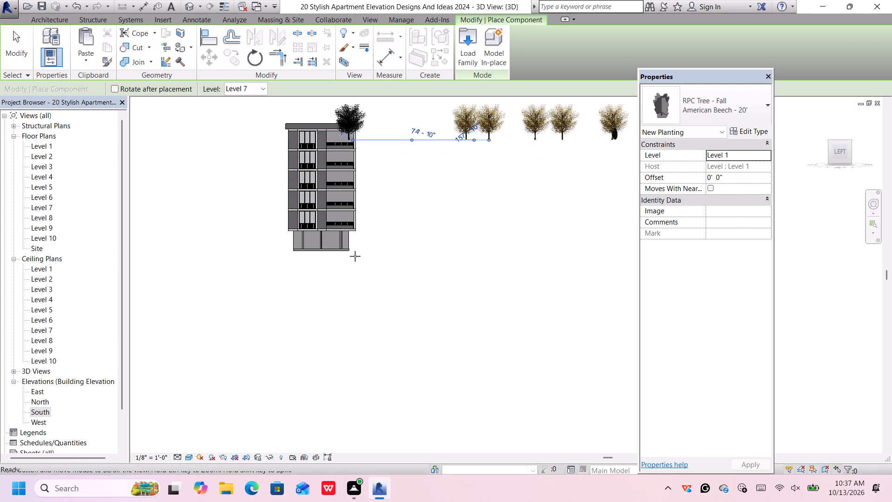
{"action": "scroll", "coordinate": [344, 146], "scroll_direction": "up", "scroll_amount": 2}
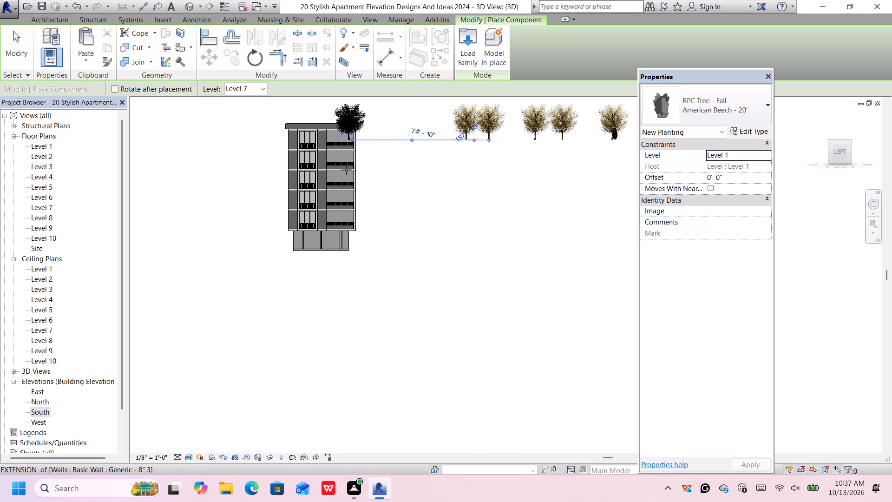
{"action": "scroll", "coordinate": [346, 170], "scroll_direction": "up", "scroll_amount": 1}
{"action": "scroll", "coordinate": [344, 157], "scroll_direction": "down", "scroll_amount": 2}
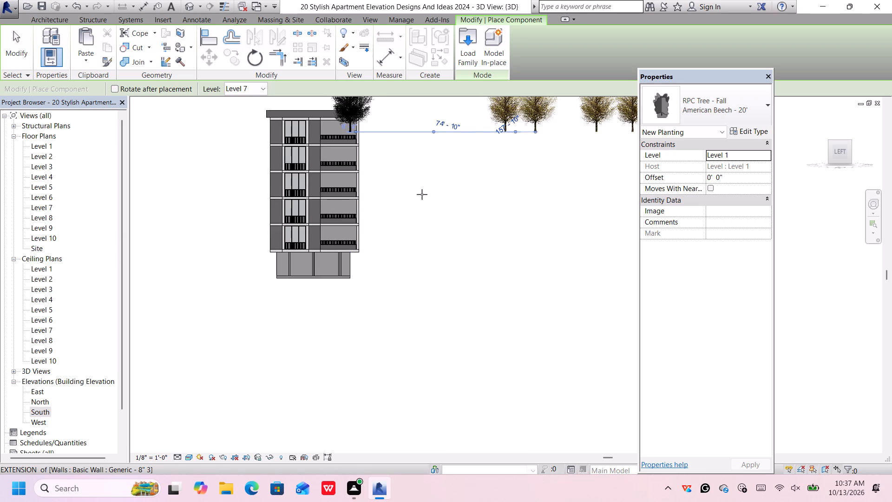
{"action": "scroll", "coordinate": [460, 199], "scroll_direction": "down", "scroll_amount": 1}
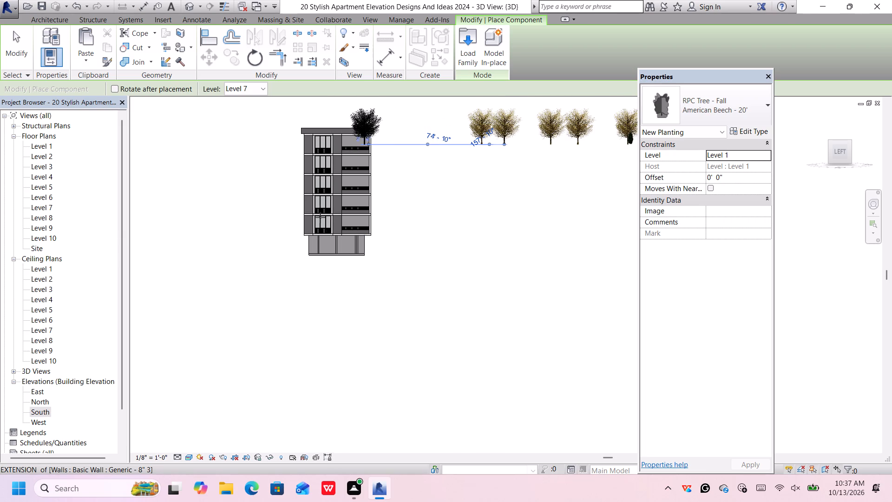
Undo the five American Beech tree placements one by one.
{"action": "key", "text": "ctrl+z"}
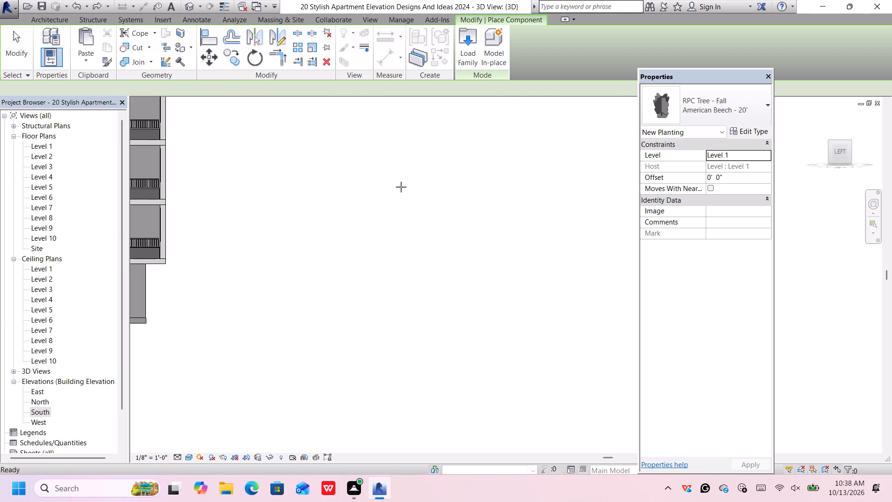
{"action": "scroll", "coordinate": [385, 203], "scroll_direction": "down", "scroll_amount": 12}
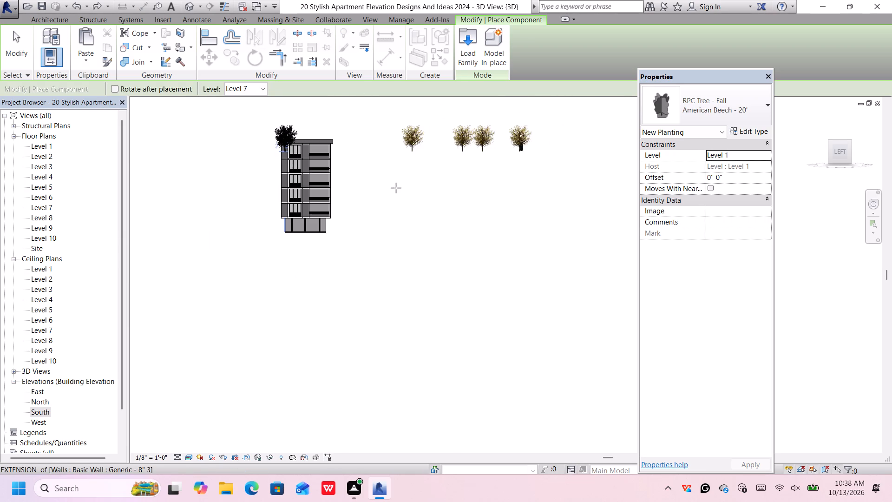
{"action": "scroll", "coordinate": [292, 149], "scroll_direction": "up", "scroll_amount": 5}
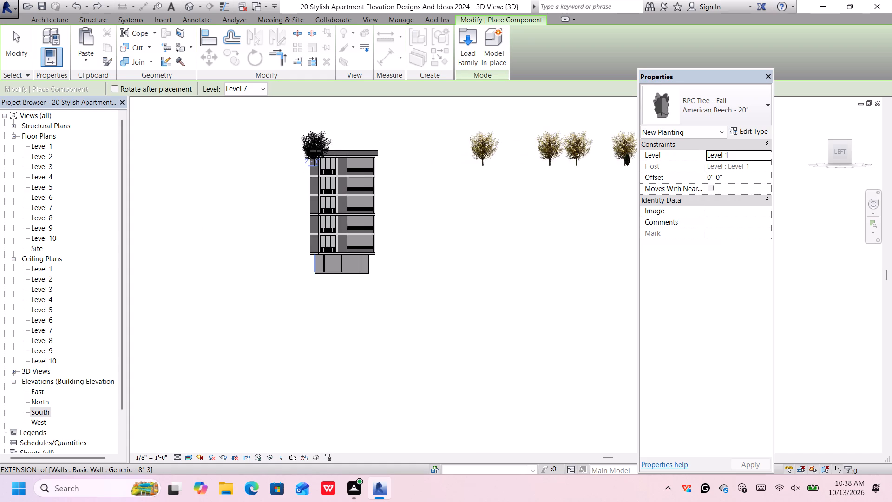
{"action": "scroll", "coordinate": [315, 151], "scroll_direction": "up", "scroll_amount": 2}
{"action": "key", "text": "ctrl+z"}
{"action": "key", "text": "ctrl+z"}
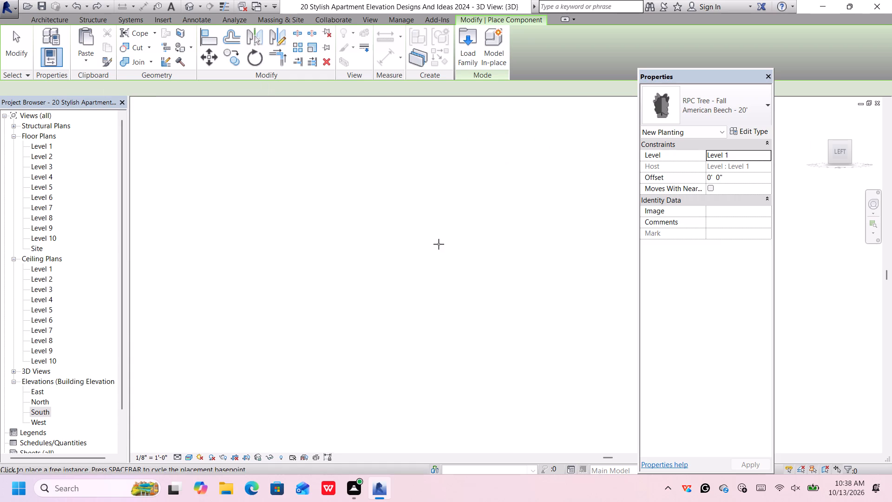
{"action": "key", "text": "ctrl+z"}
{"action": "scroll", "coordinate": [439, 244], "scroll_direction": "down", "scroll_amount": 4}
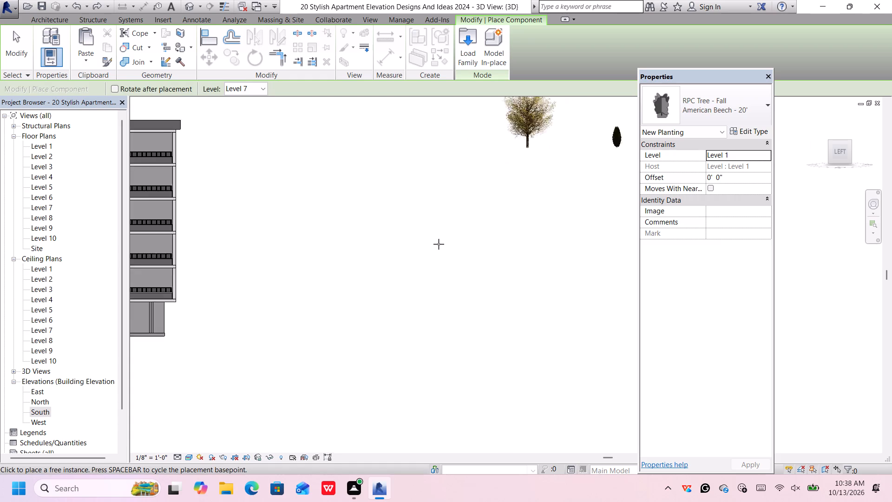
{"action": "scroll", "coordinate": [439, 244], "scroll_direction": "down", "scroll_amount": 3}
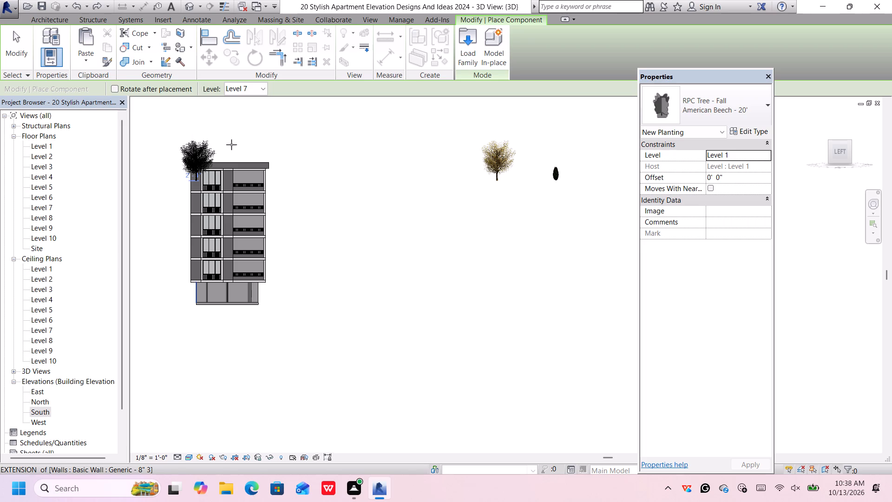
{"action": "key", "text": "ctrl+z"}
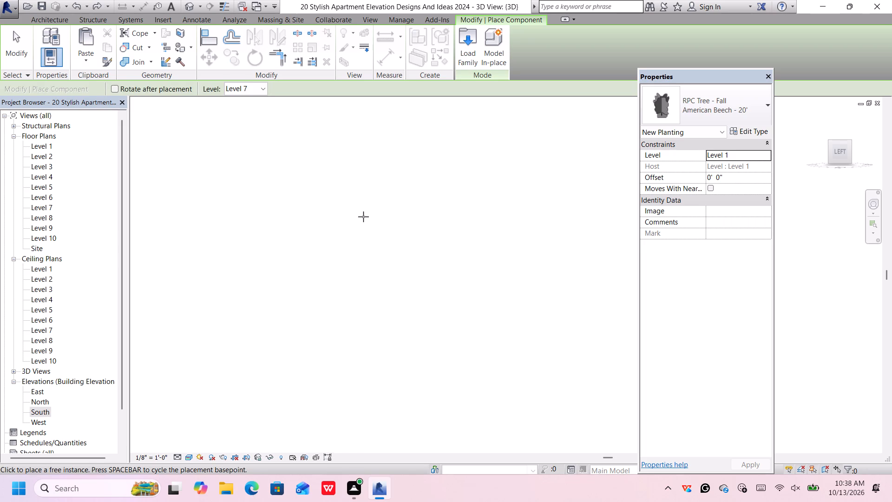
Undo one more tree placement and leave the component placement command.
{"action": "scroll", "coordinate": [363, 216], "scroll_direction": "down", "scroll_amount": 1}
{"action": "scroll", "coordinate": [363, 216], "scroll_direction": "up", "scroll_amount": 1}
{"action": "scroll", "coordinate": [363, 216], "scroll_direction": "down", "scroll_amount": 8}
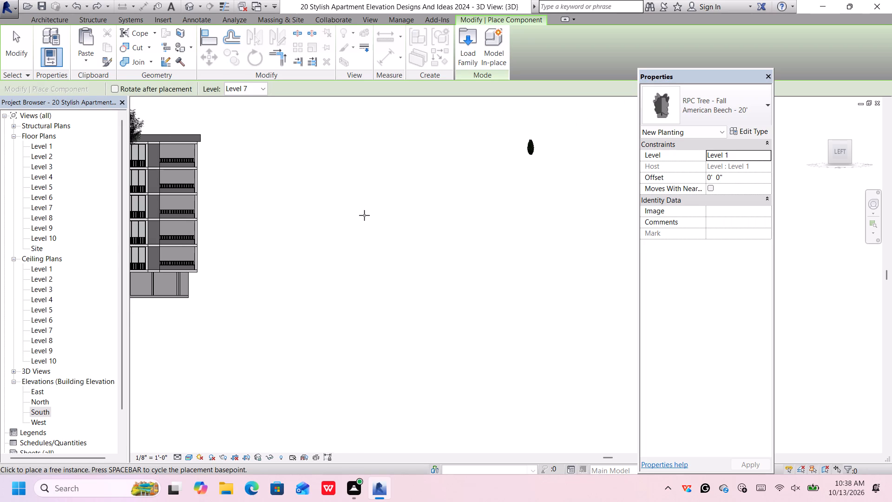
{"action": "scroll", "coordinate": [364, 215], "scroll_direction": "down", "scroll_amount": 2}
{"action": "key", "text": "ctrl+z"}
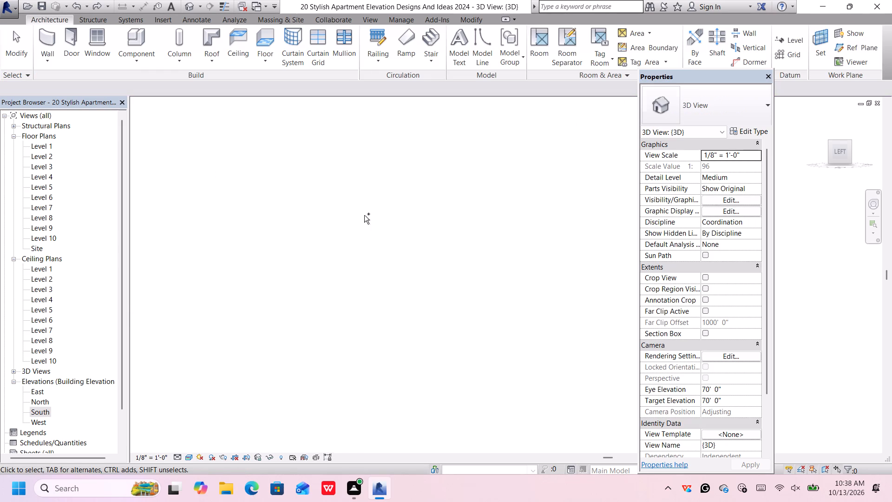
Delete the stray RPC Tree - Conifer Chinese Juniper - 7' standing away from the building and dismiss the notification card.
{"action": "scroll", "coordinate": [364, 215], "scroll_direction": "down", "scroll_amount": 3}
{"action": "scroll", "coordinate": [364, 215], "scroll_direction": "up", "scroll_amount": 1}
{"action": "scroll", "coordinate": [364, 215], "scroll_direction": "down", "scroll_amount": 7}
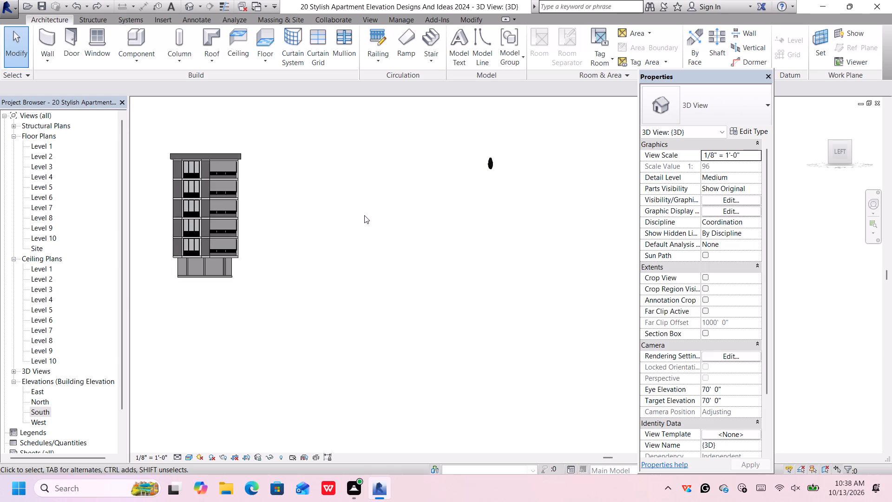
{"action": "middle_click_drag", "start_coordinate": [332, 222], "coordinate": [470, 225]}
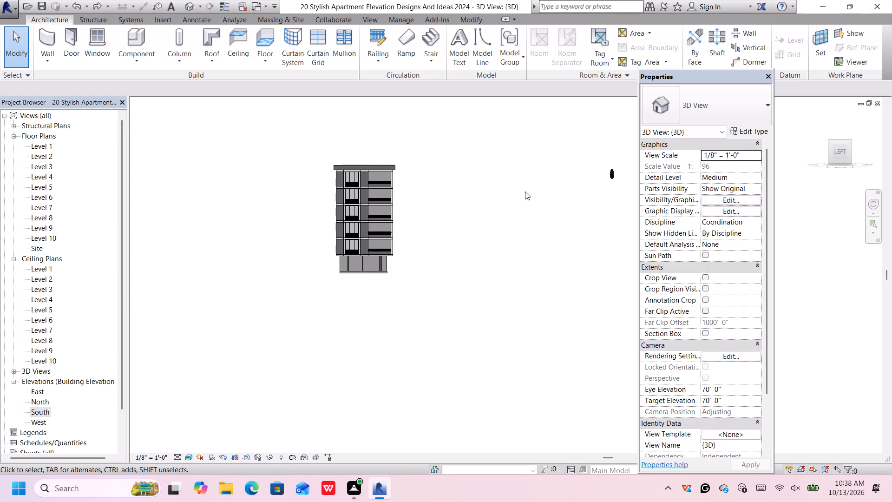
{"action": "scroll", "coordinate": [546, 184], "scroll_direction": "up", "scroll_amount": 1}
{"action": "left_click", "coordinate": [624, 171]}
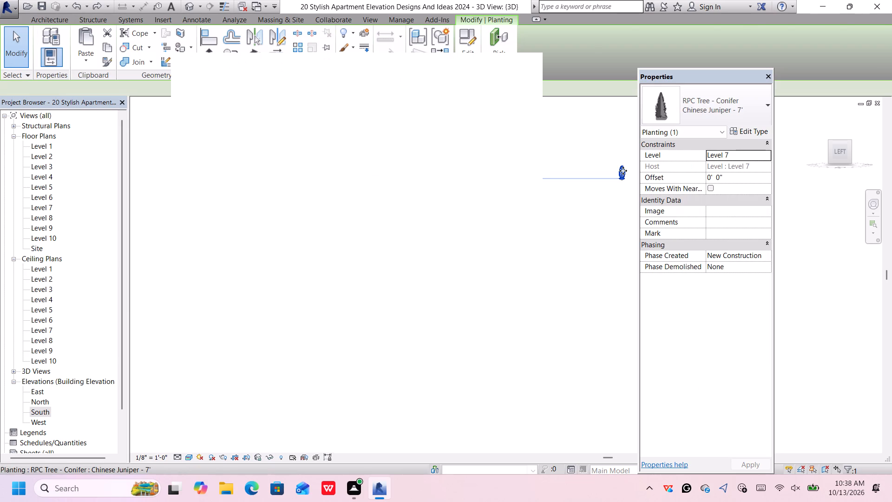
{"action": "key", "text": "Delete"}
{"action": "left_click", "coordinate": [520, 69]}
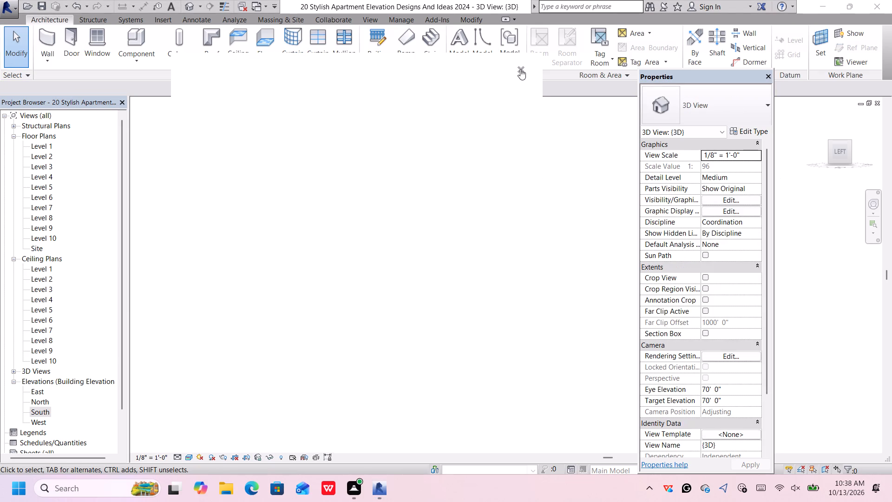
Load the RPC Tree - Fall family from the US Imperial Planting library for placement near the ground slab.
{"action": "scroll", "coordinate": [332, 299], "scroll_direction": "up", "scroll_amount": 1}
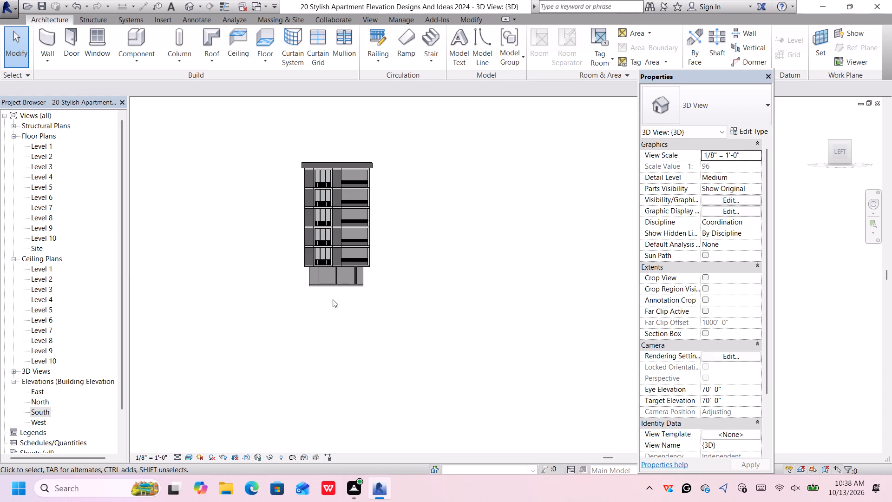
{"action": "scroll", "coordinate": [333, 299], "scroll_direction": "up", "scroll_amount": 9}
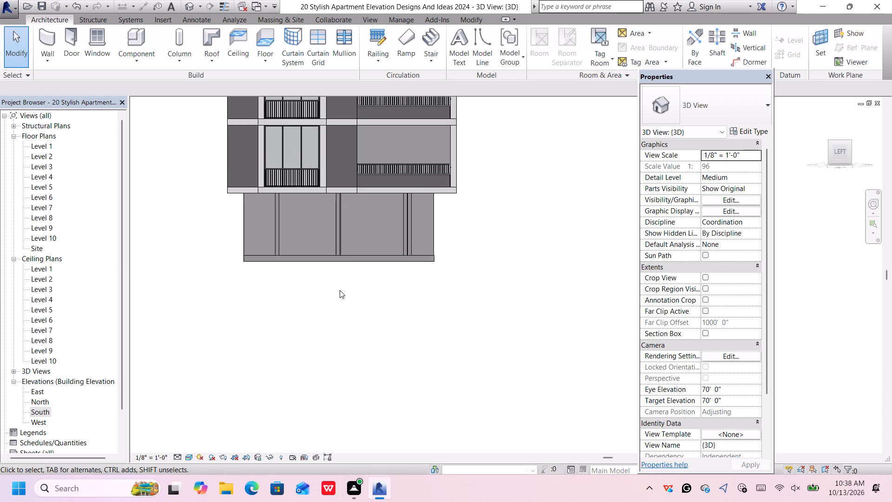
{"action": "scroll", "coordinate": [340, 290], "scroll_direction": "up", "scroll_amount": 1}
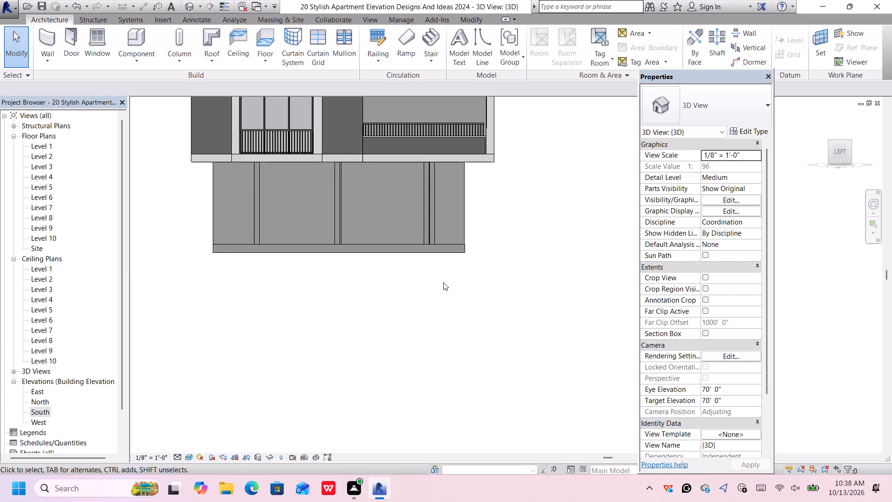
{"action": "middle_click_drag", "start_coordinate": [444, 283], "coordinate": [461, 281]}
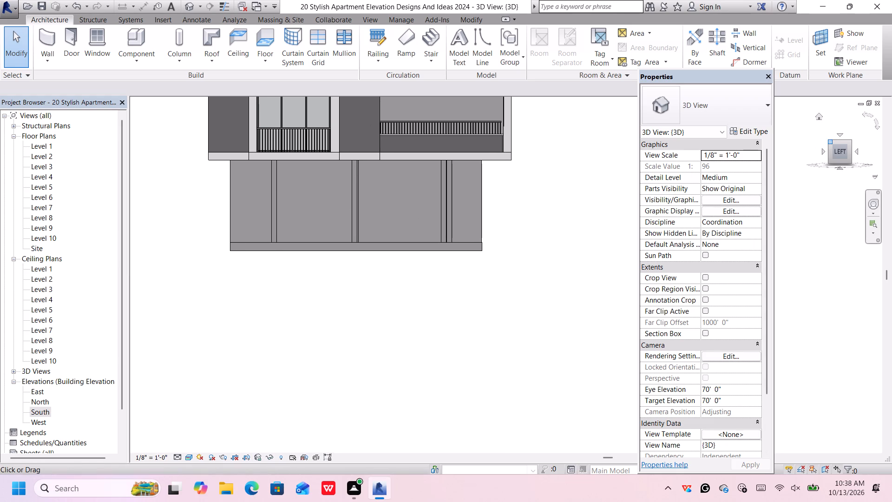
{"action": "left_click", "coordinate": [832, 142]}
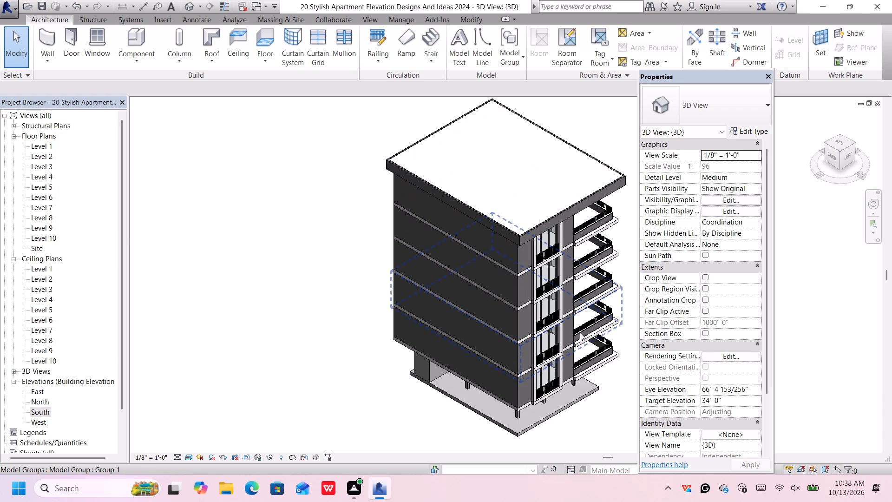
{"action": "middle_click_drag", "start_coordinate": [597, 399], "coordinate": [543, 319]}
{"action": "scroll", "coordinate": [597, 399], "scroll_direction": "down", "scroll_amount": 1}
{"action": "scroll", "coordinate": [544, 321], "scroll_direction": "up", "scroll_amount": 4}
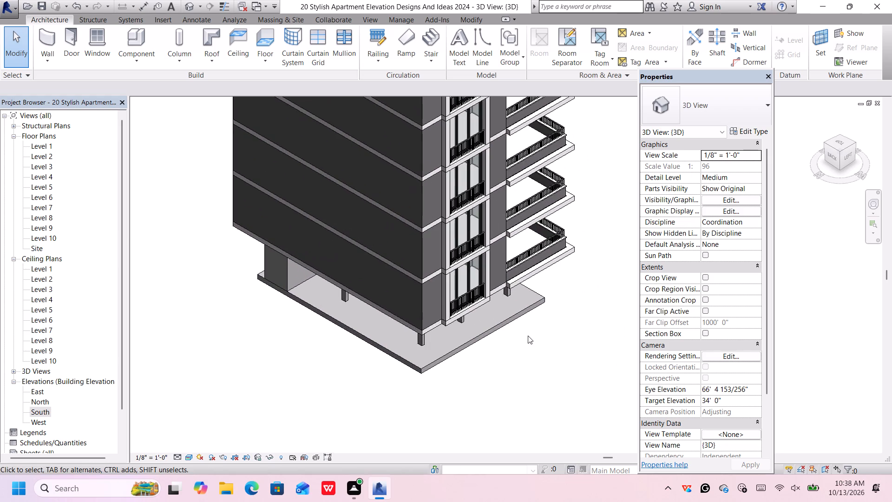
{"action": "scroll", "coordinate": [525, 339], "scroll_direction": "up", "scroll_amount": 4}
{"action": "middle_click_drag", "start_coordinate": [508, 351], "coordinate": [507, 315]}
{"action": "scroll", "coordinate": [454, 339], "scroll_direction": "up", "scroll_amount": 3}
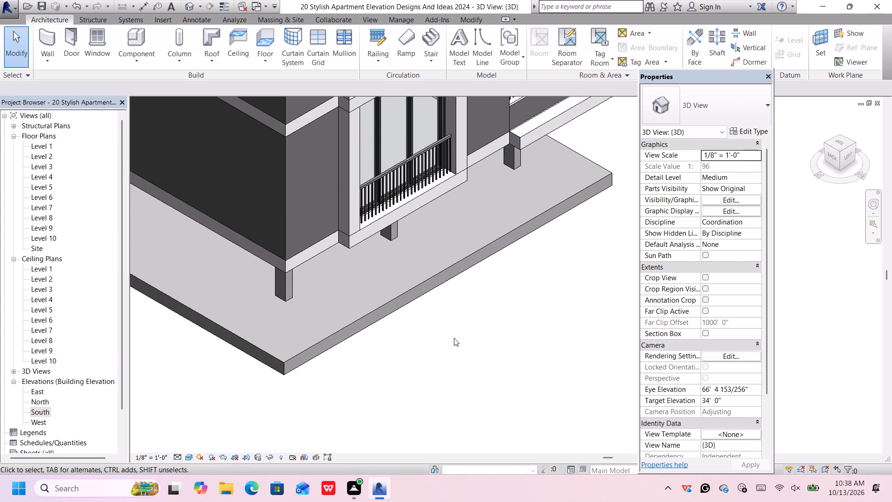
{"action": "left_click", "coordinate": [131, 36]}
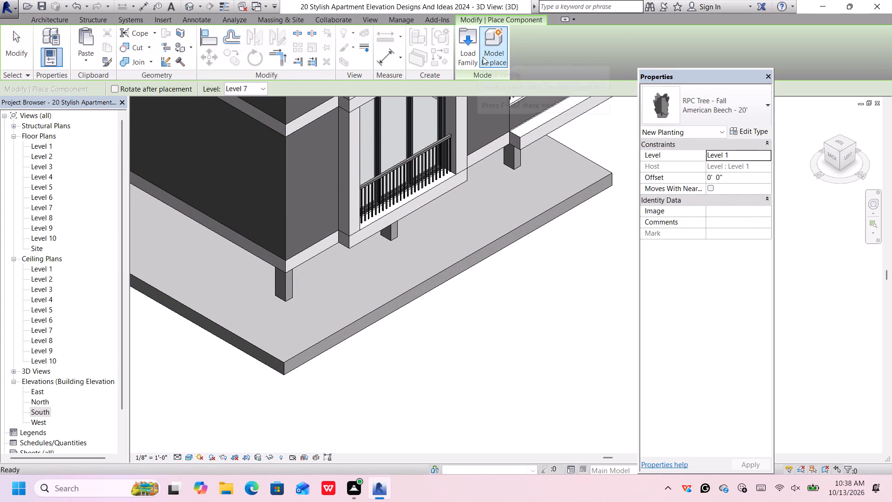
{"action": "left_click", "coordinate": [473, 43]}
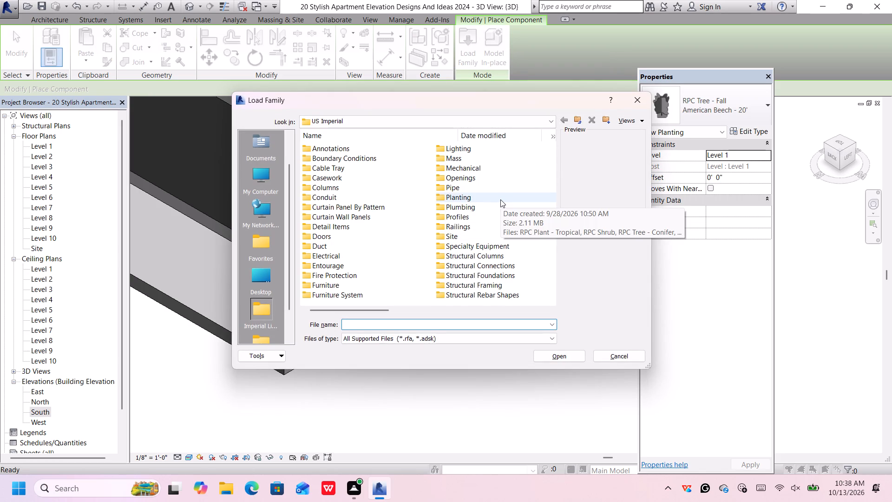
{"action": "double_click", "coordinate": [500, 200]}
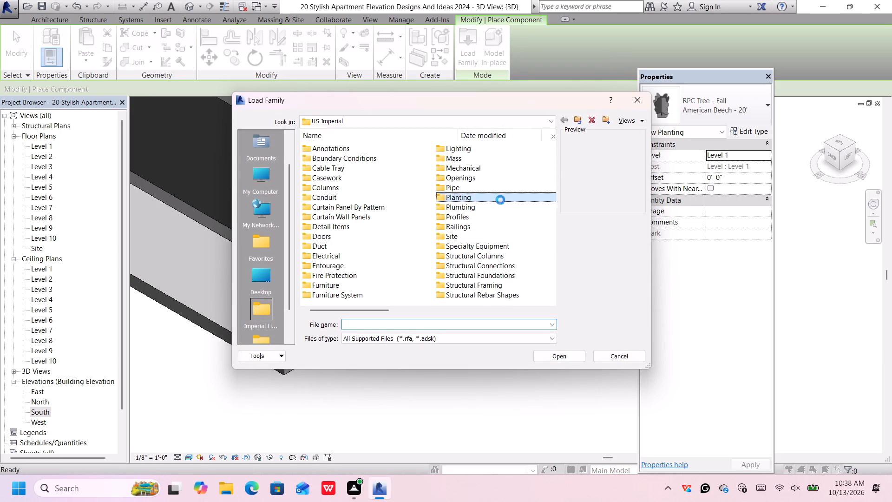
{"action": "double_click", "coordinate": [367, 188]}
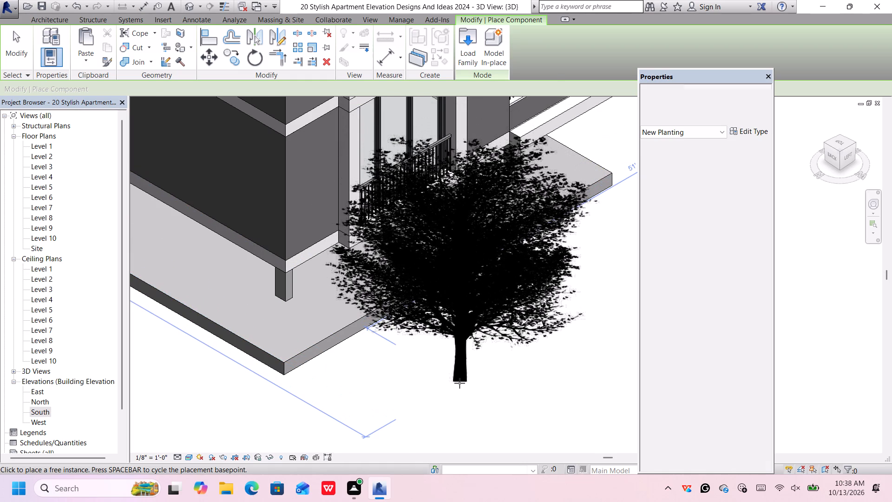
Place two RPC Tree - Fall American Beech - 20' trees on Level 1 off the windowed side of the ground slab.
{"action": "left_click", "coordinate": [459, 383]}
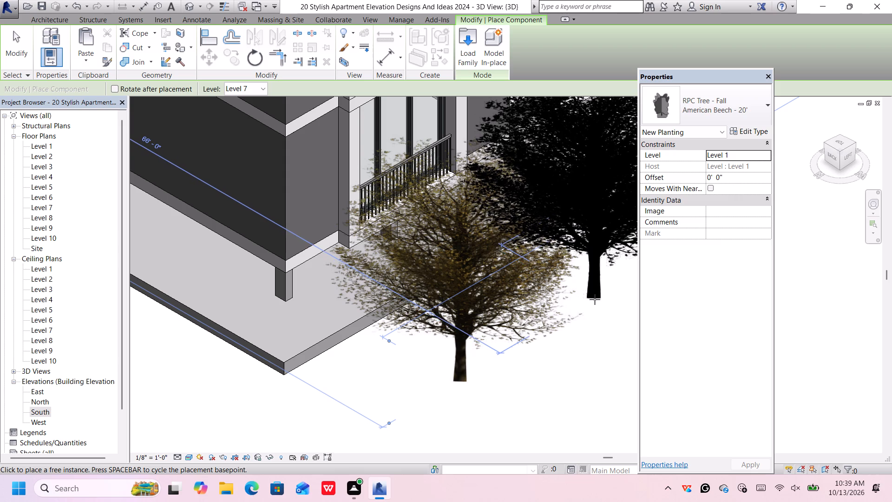
{"action": "left_click", "coordinate": [597, 297]}
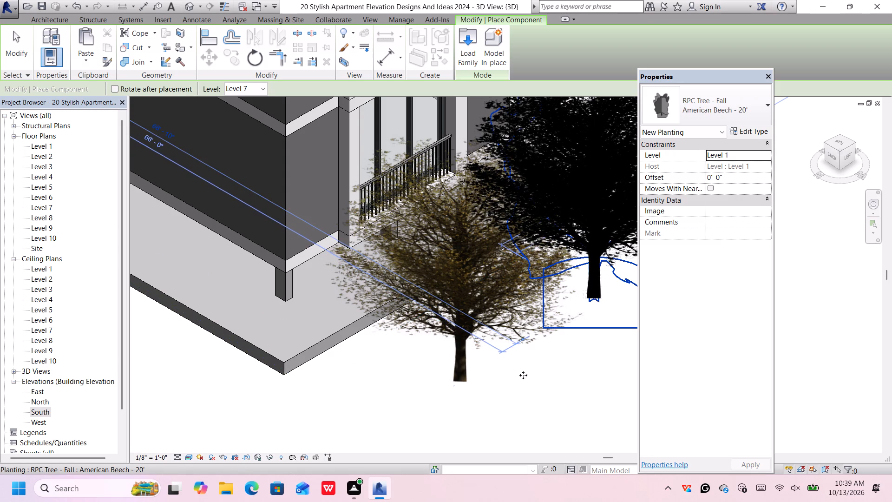
Place a third American Beech - 20' tree on Level 1 in front of the ground slab's corner by the windows.
{"action": "scroll", "coordinate": [547, 371], "scroll_direction": "up", "scroll_amount": 1}
{"action": "middle_click_drag", "start_coordinate": [546, 371], "coordinate": [544, 370], "text": "shift"}
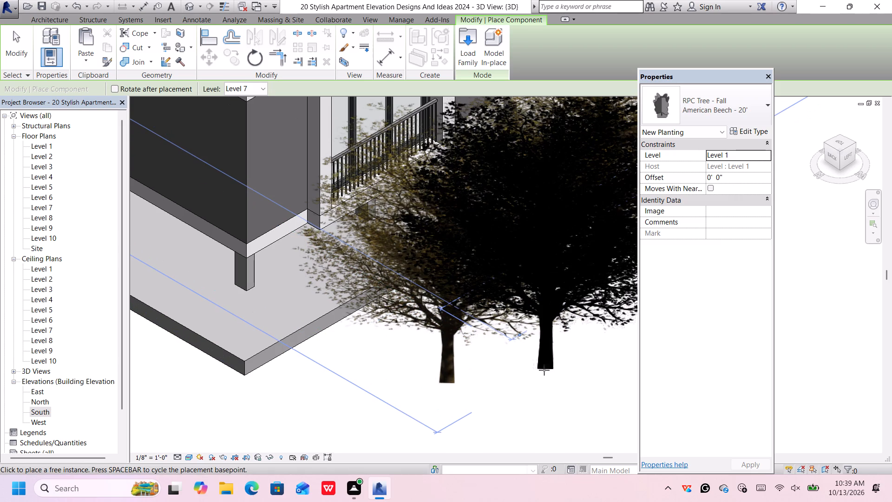
{"action": "middle_click_drag", "start_coordinate": [544, 370], "coordinate": [419, 292], "text": "shift"}
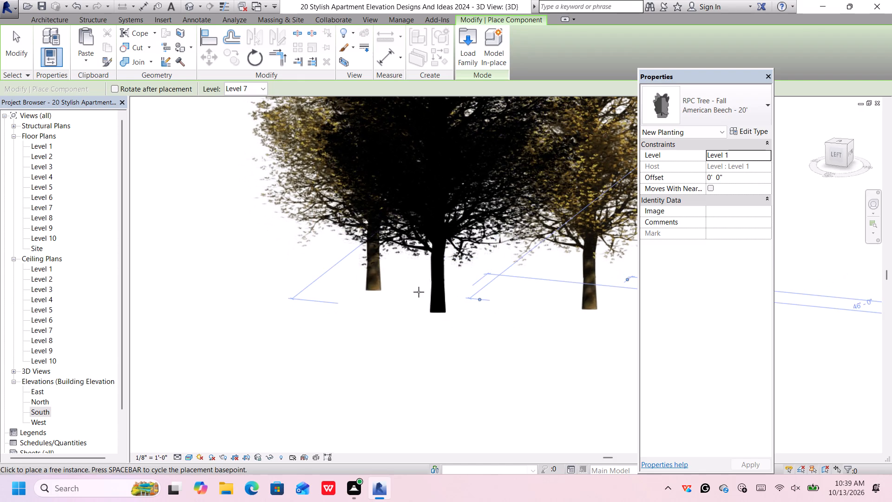
{"action": "scroll", "coordinate": [454, 324], "scroll_direction": "down", "scroll_amount": 7}
{"action": "scroll", "coordinate": [497, 328], "scroll_direction": "down", "scroll_amount": 5}
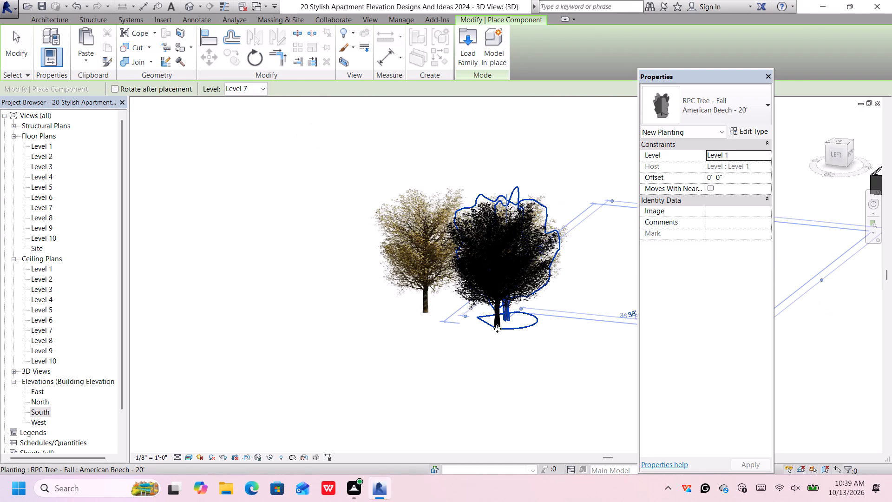
{"action": "scroll", "coordinate": [497, 329], "scroll_direction": "down", "scroll_amount": 8}
{"action": "scroll", "coordinate": [522, 357], "scroll_direction": "down", "scroll_amount": 2}
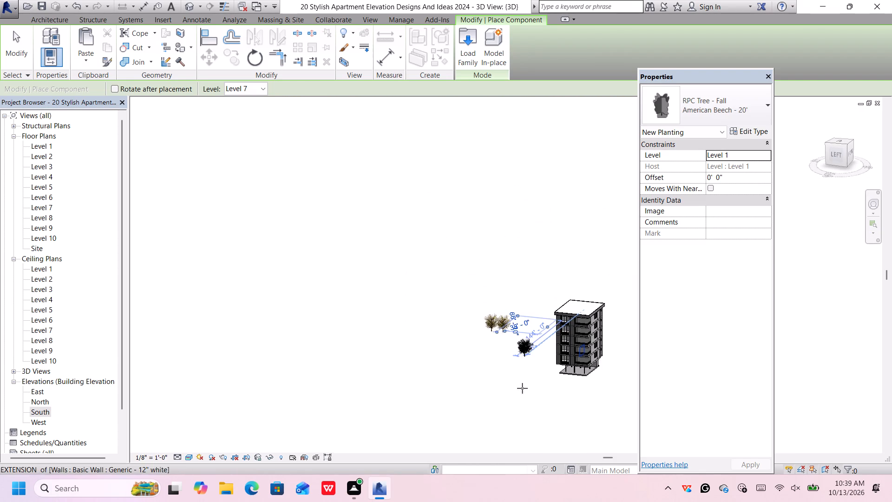
{"action": "scroll", "coordinate": [533, 392], "scroll_direction": "up", "scroll_amount": 6}
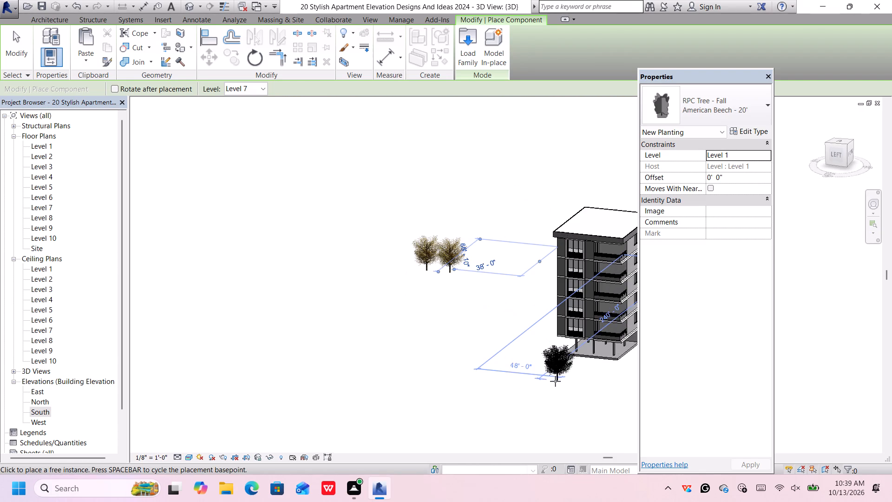
{"action": "scroll", "coordinate": [554, 377], "scroll_direction": "up", "scroll_amount": 1}
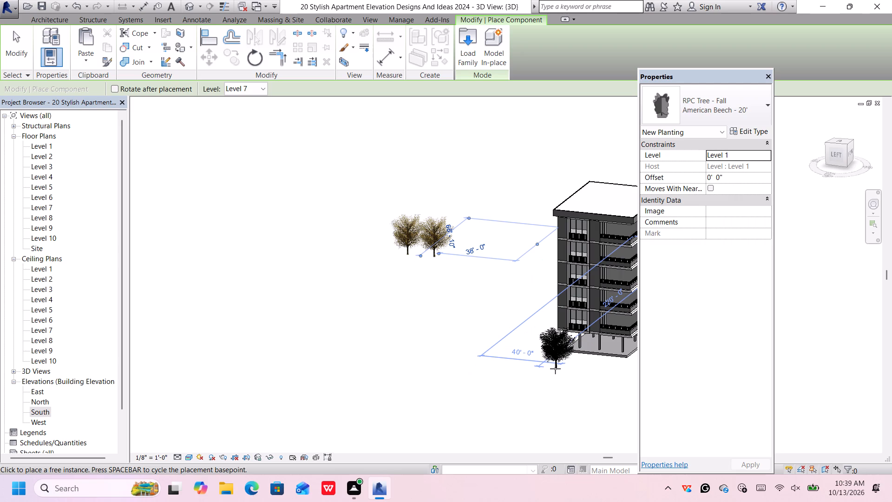
{"action": "scroll", "coordinate": [561, 367], "scroll_direction": "up", "scroll_amount": 4}
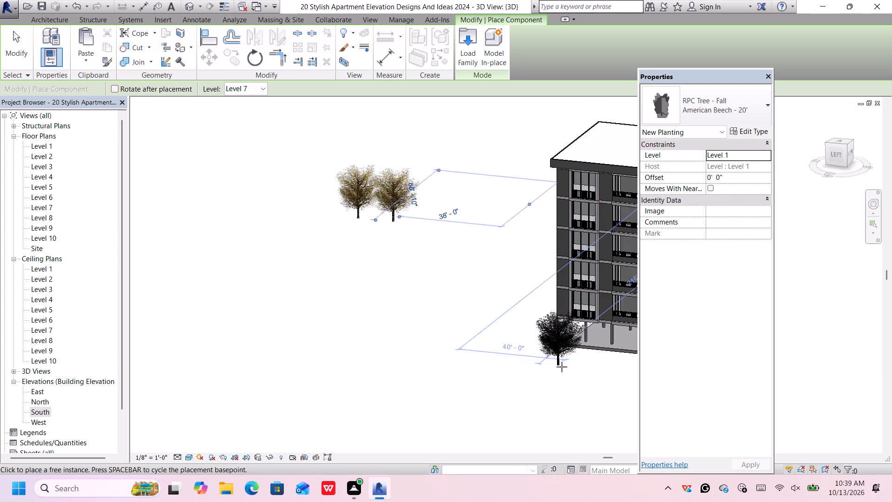
{"action": "scroll", "coordinate": [562, 367], "scroll_direction": "up", "scroll_amount": 1}
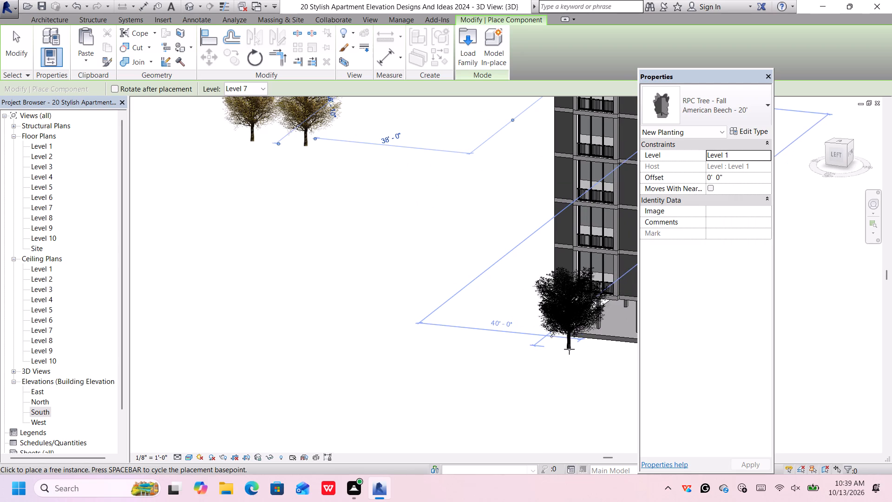
{"action": "left_click", "coordinate": [569, 349]}
Examine where the three beech trees stand relative to the building, dismissing the notification card and ending tree placement.
{"action": "scroll", "coordinate": [573, 357], "scroll_direction": "down", "scroll_amount": 2}
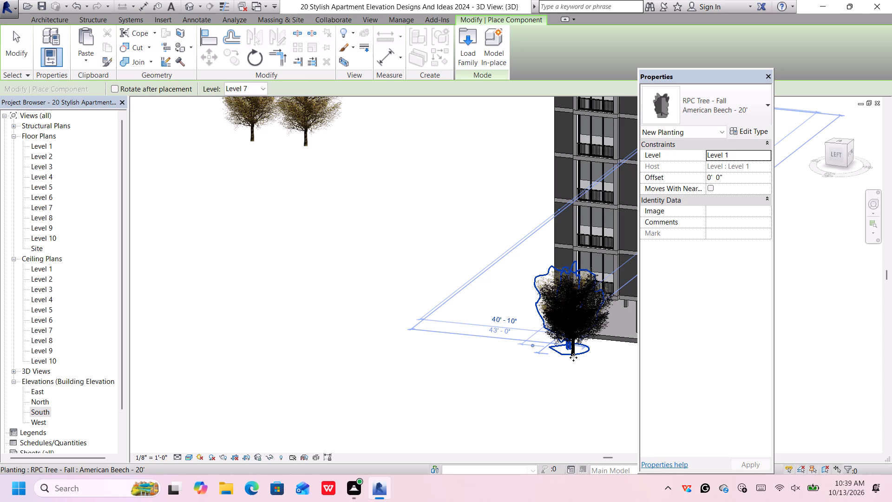
{"action": "scroll", "coordinate": [573, 357], "scroll_direction": "down", "scroll_amount": 11}
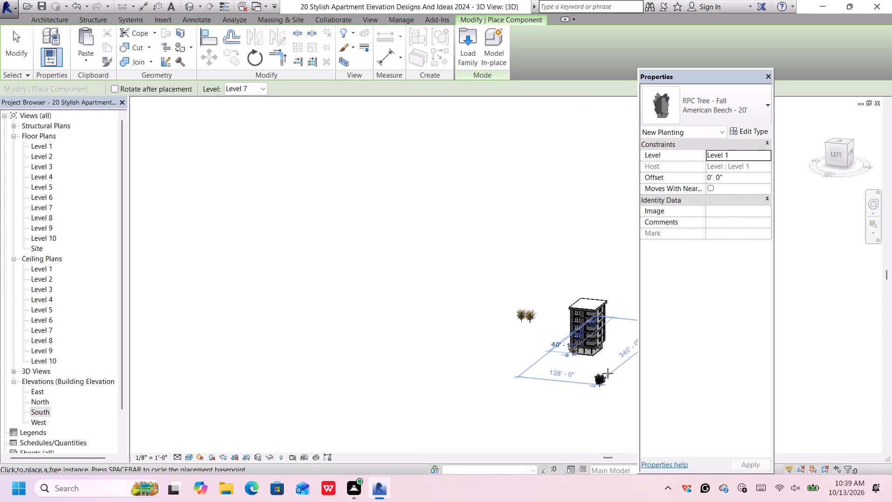
{"action": "scroll", "coordinate": [587, 370], "scroll_direction": "up", "scroll_amount": 3}
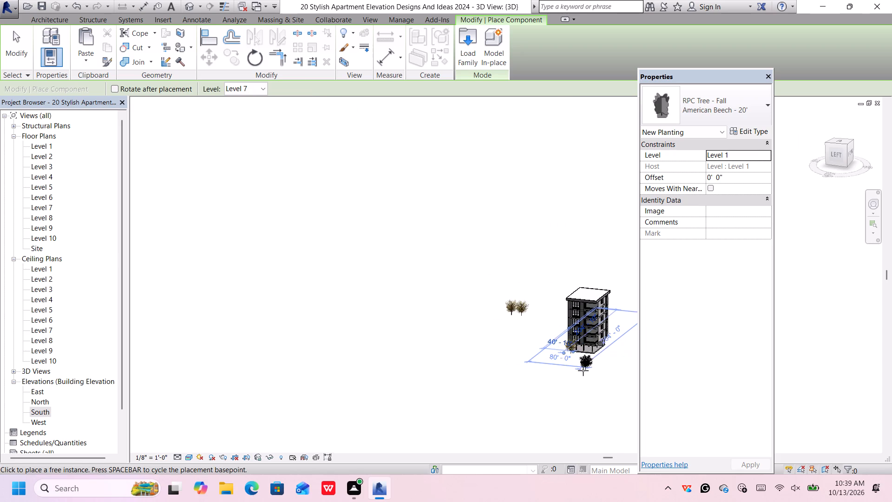
{"action": "key", "text": "Delete"}
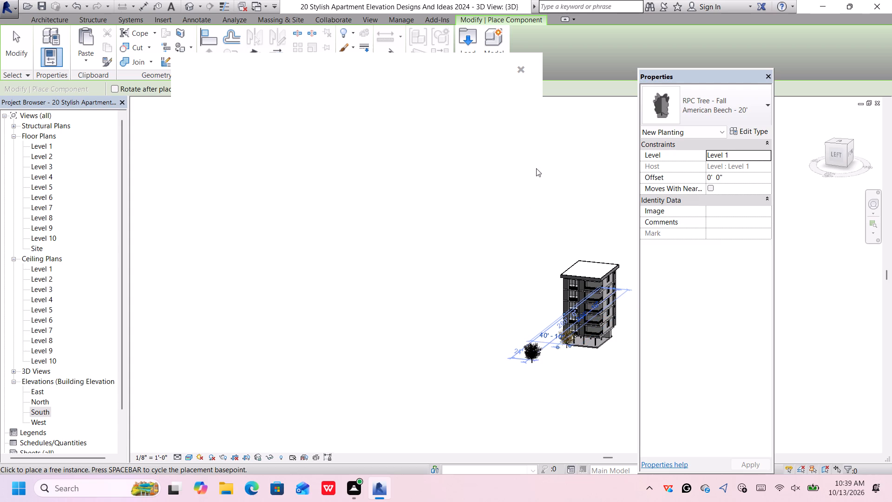
{"action": "left_click", "coordinate": [520, 69]}
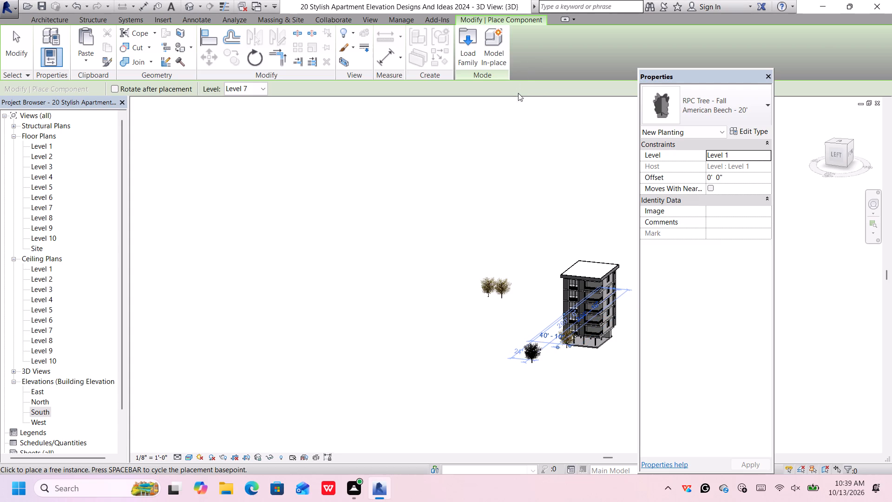
{"action": "key", "text": "Escape"}
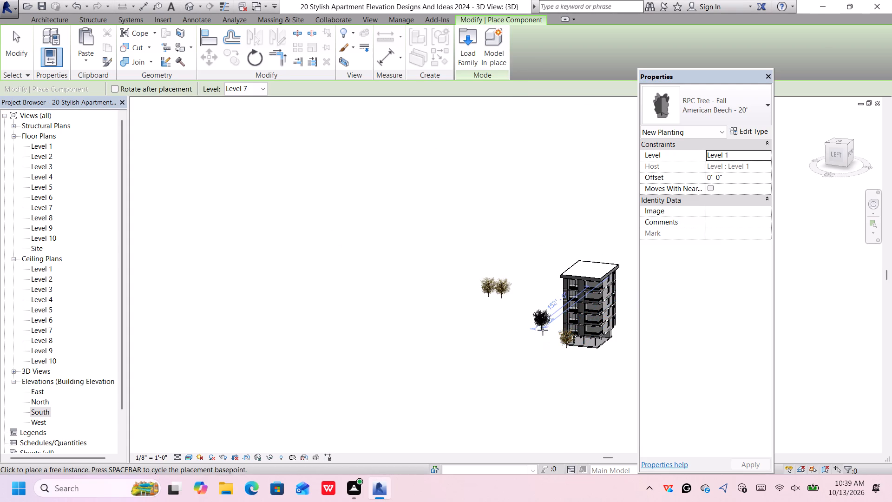
{"action": "key", "text": "Escape"}
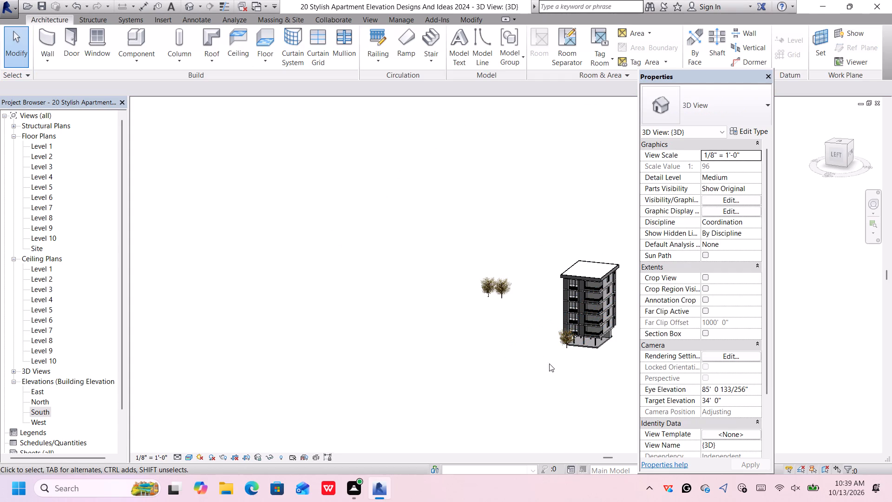
{"action": "middle_click_drag", "start_coordinate": [564, 369], "coordinate": [523, 259]}
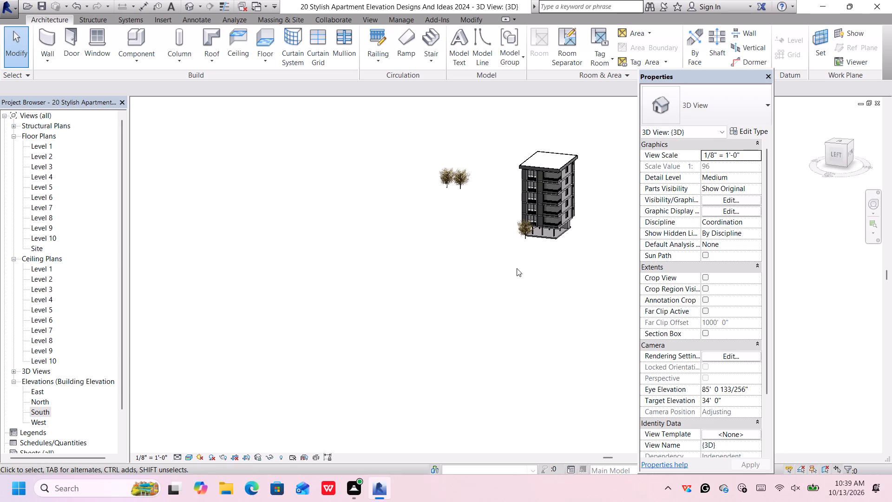
Set the longer temporary dimension between the isolated American Beech tree and the building to 2'.
{"action": "middle_click_drag", "start_coordinate": [502, 217], "coordinate": [526, 256]}
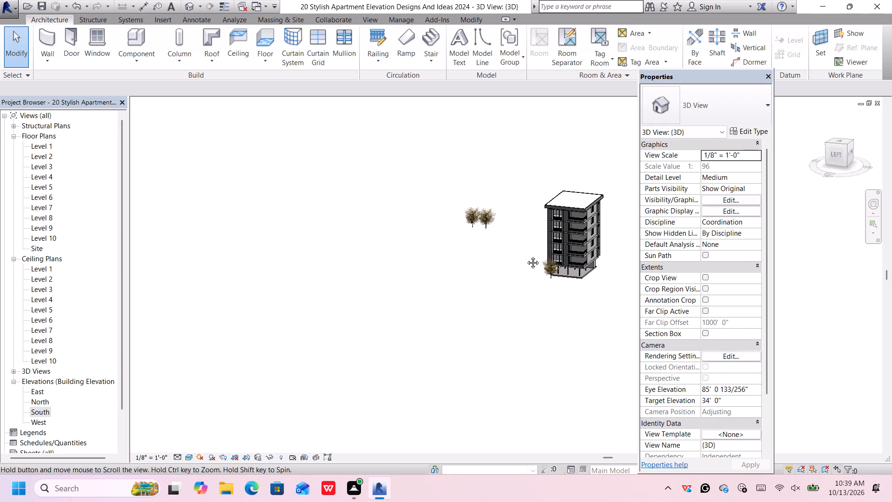
{"action": "middle_click_drag", "start_coordinate": [526, 256], "coordinate": [487, 249]}
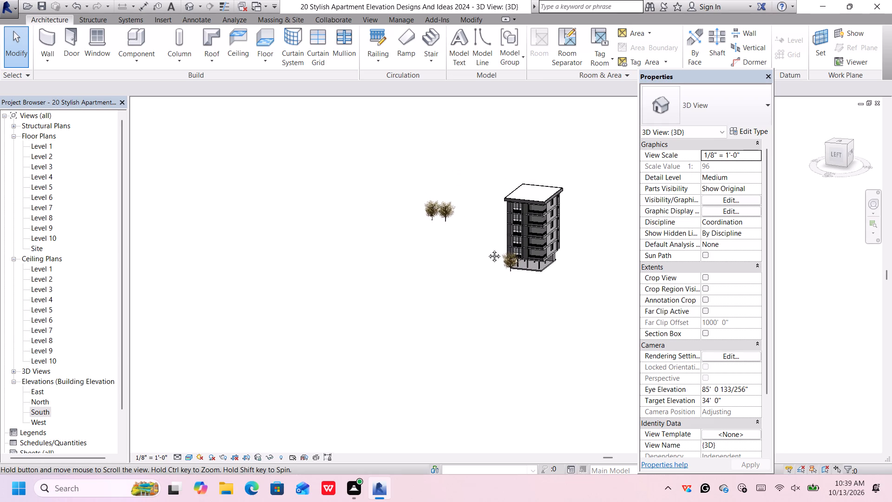
{"action": "middle_click_drag", "start_coordinate": [487, 249], "coordinate": [556, 258]}
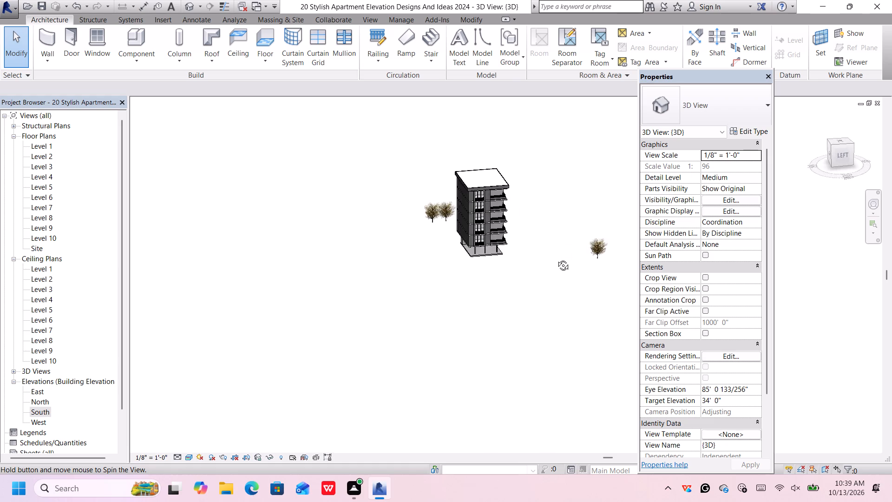
{"action": "middle_click_drag", "start_coordinate": [556, 258], "coordinate": [586, 250]}
{"action": "middle_click_drag", "start_coordinate": [468, 267], "coordinate": [474, 267]}
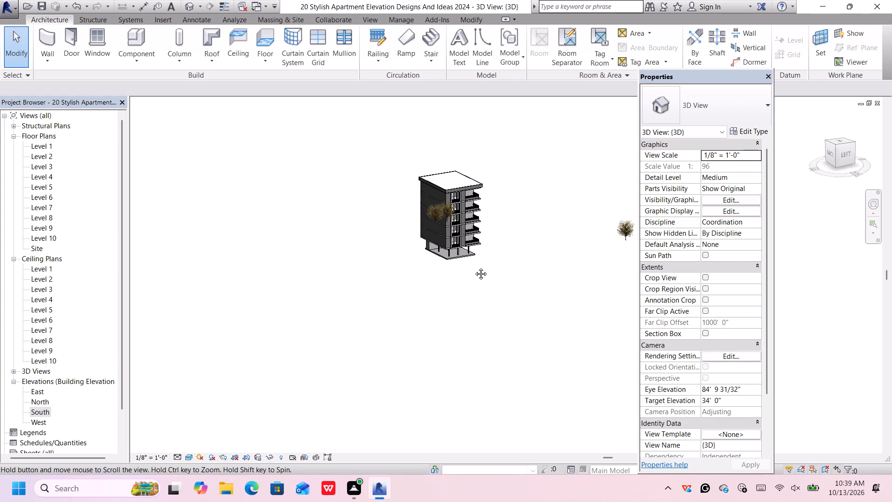
{"action": "middle_click_drag", "start_coordinate": [474, 267], "coordinate": [460, 258]}
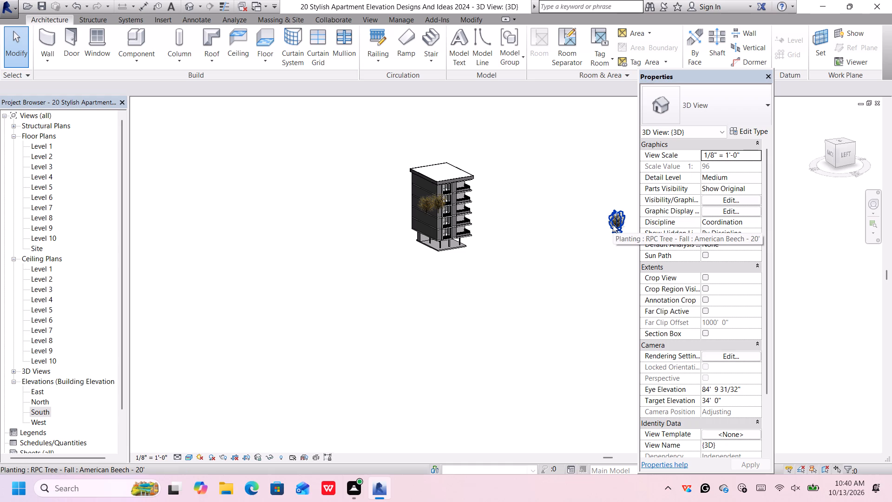
{"action": "scroll", "coordinate": [613, 225], "scroll_direction": "up", "scroll_amount": 4}
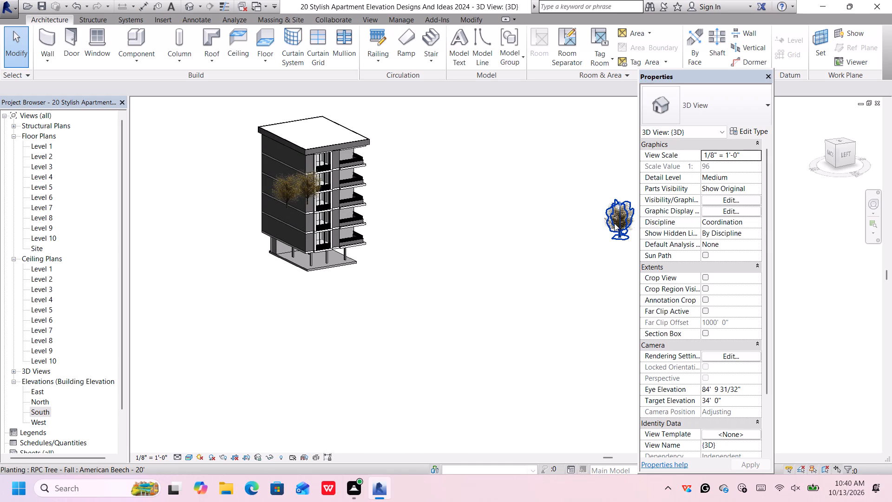
{"action": "left_click", "coordinate": [614, 223]}
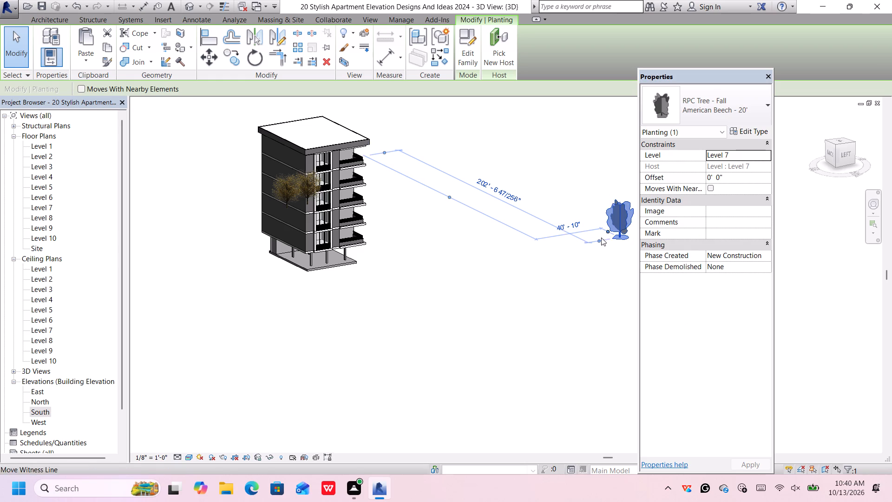
{"action": "left_click", "coordinate": [498, 189]}
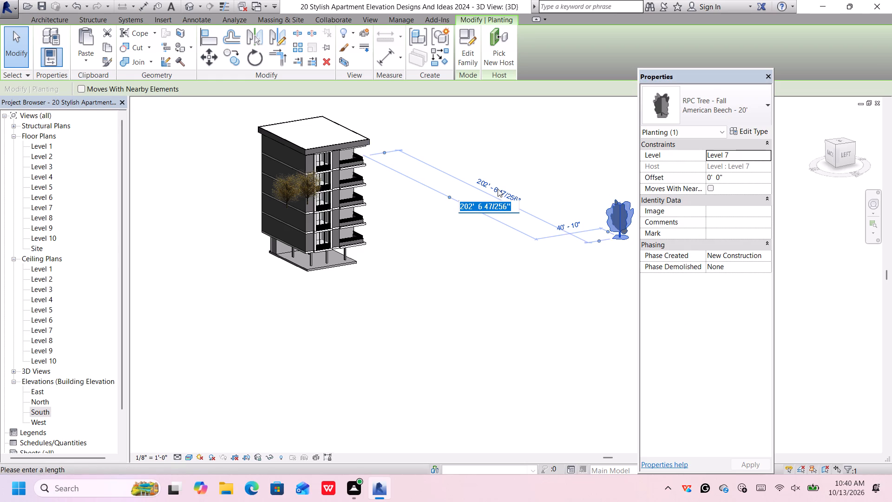
{"action": "key", "text": "BackSpace"}
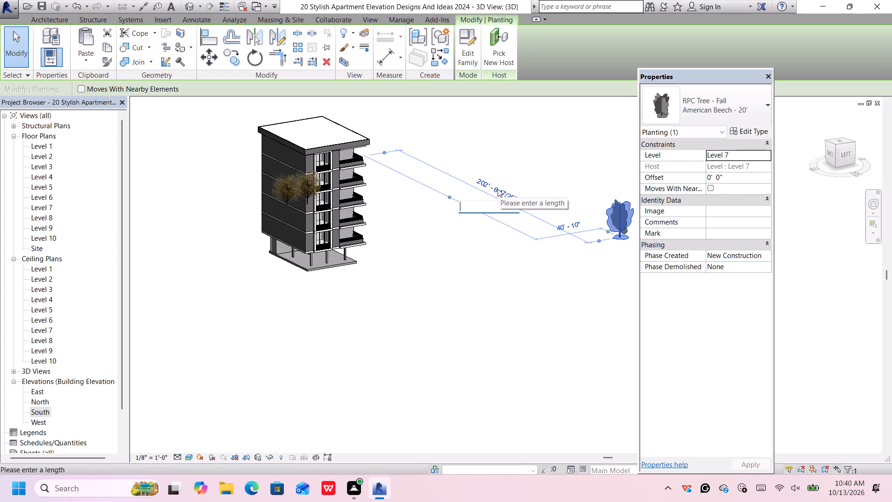
{"action": "type", "text": "2'"}
{"action": "key", "text": "Return"}
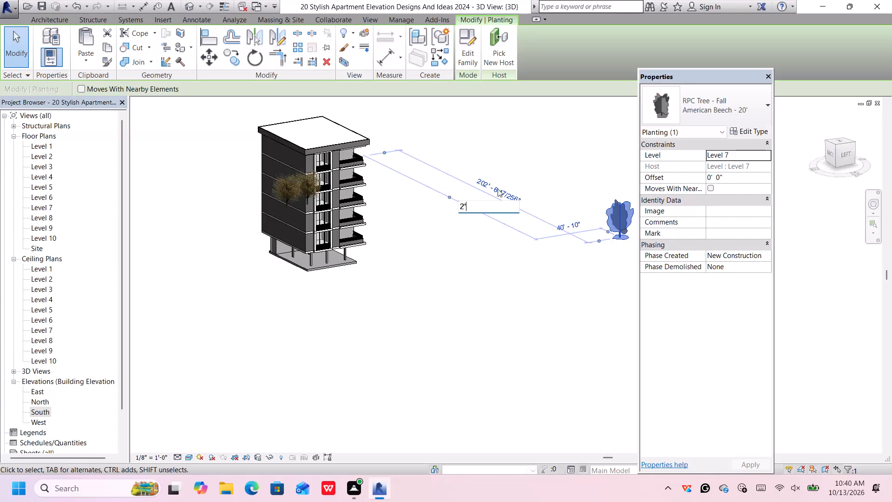
Change the selected American Beech tree's level constraint to Level 1.
{"action": "scroll", "coordinate": [418, 147], "scroll_direction": "up", "scroll_amount": 1}
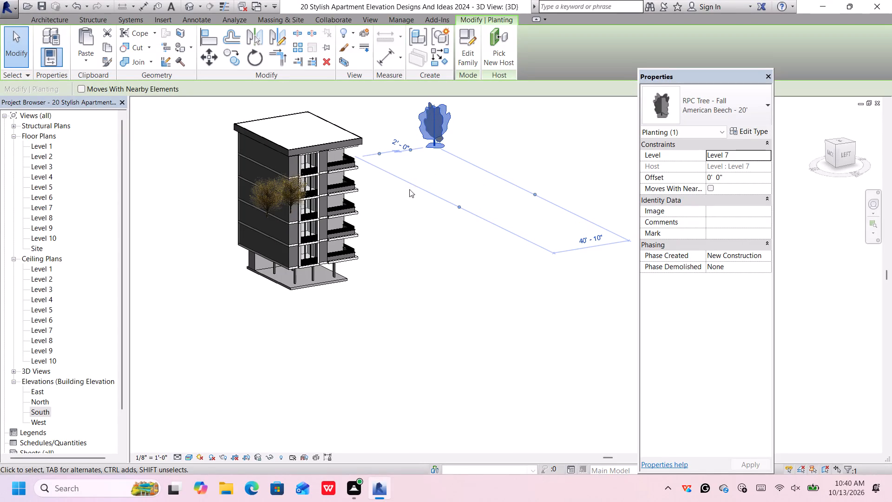
{"action": "scroll", "coordinate": [371, 153], "scroll_direction": "up", "scroll_amount": 7}
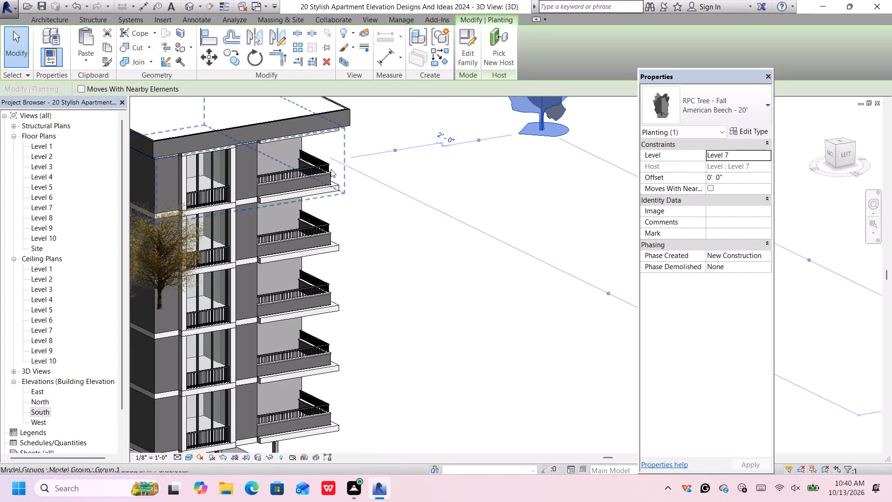
{"action": "scroll", "coordinate": [538, 112], "scroll_direction": "down", "scroll_amount": 2}
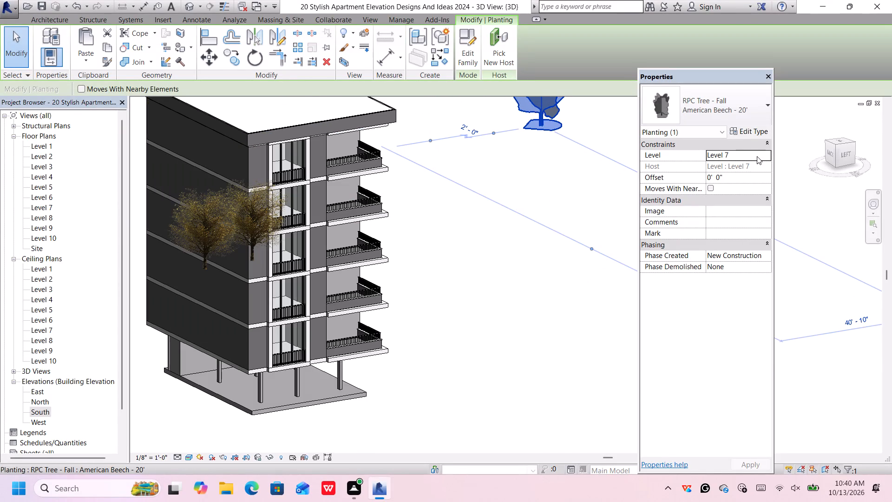
{"action": "left_click", "coordinate": [758, 156]}
{"action": "left_click", "coordinate": [766, 154]}
{"action": "scroll", "coordinate": [737, 201], "scroll_direction": "up", "scroll_amount": 3}
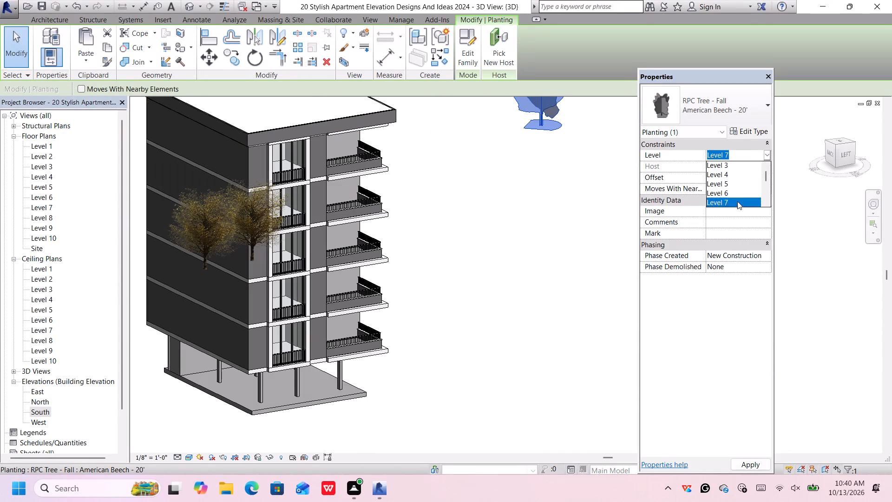
{"action": "scroll", "coordinate": [737, 201], "scroll_direction": "up", "scroll_amount": 8}
{"action": "left_click", "coordinate": [735, 165]}
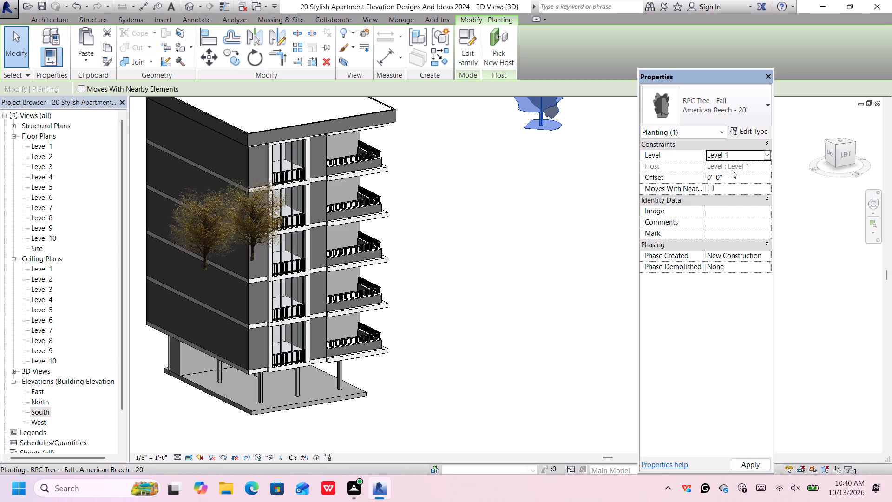
{"action": "key", "text": "Return"}
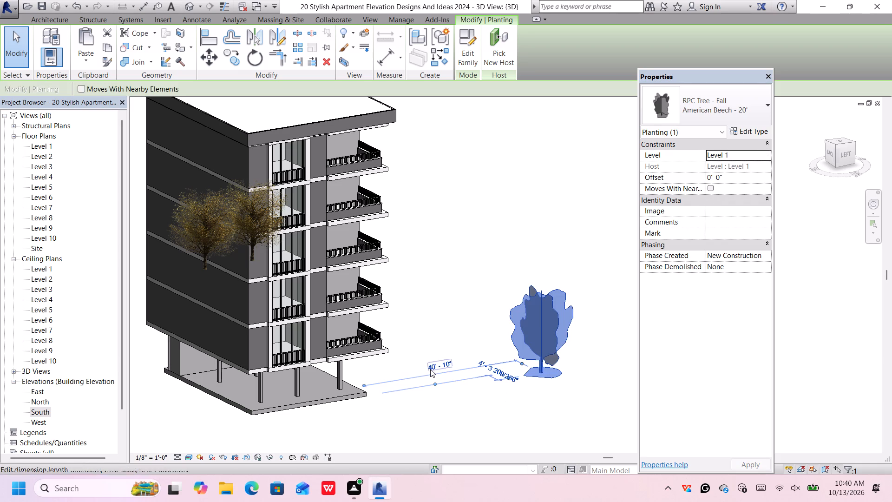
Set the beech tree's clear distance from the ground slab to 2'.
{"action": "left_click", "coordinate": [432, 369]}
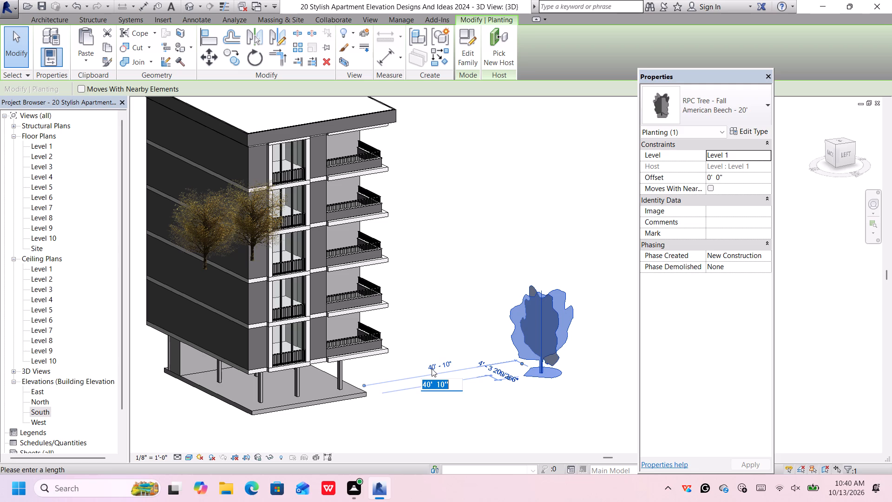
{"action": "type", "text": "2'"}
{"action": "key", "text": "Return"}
Set the beech tree's distance from the ground slab to 4' and dismiss the notification card.
{"action": "scroll", "coordinate": [413, 380], "scroll_direction": "up", "scroll_amount": 2}
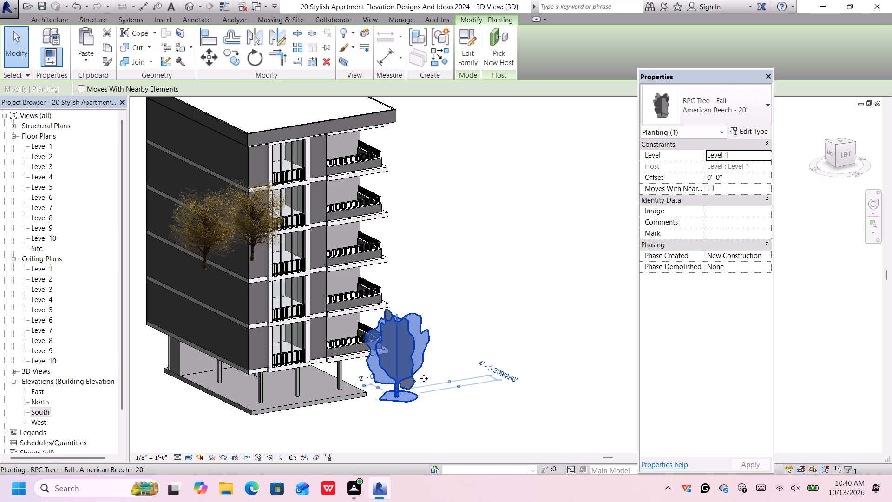
{"action": "scroll", "coordinate": [424, 378], "scroll_direction": "up", "scroll_amount": 2}
{"action": "middle_click_drag", "start_coordinate": [450, 363], "coordinate": [414, 360]}
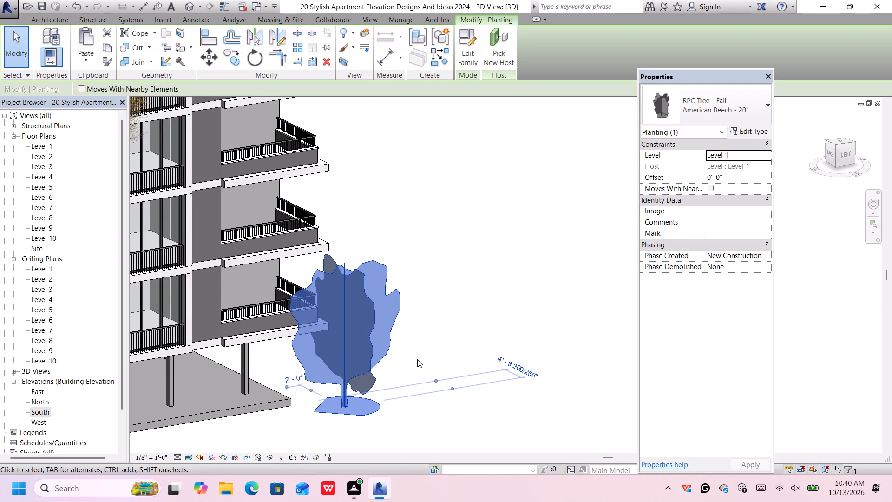
{"action": "scroll", "coordinate": [417, 360], "scroll_direction": "down", "scroll_amount": 4}
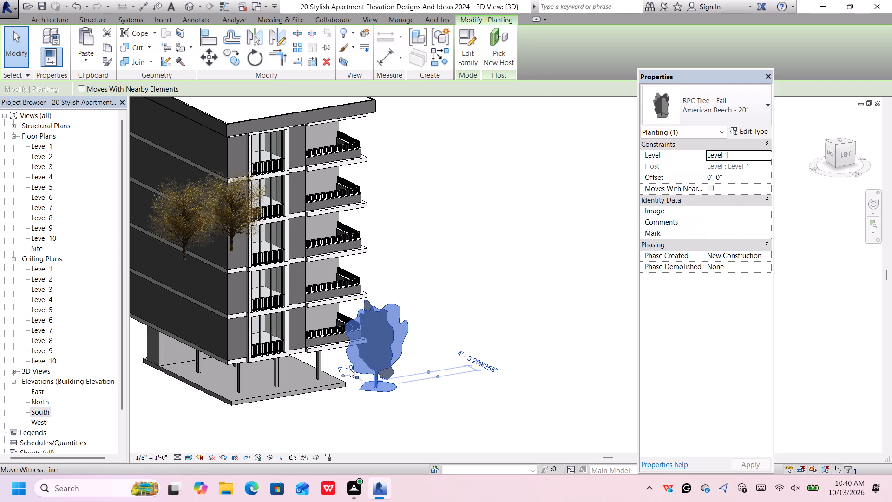
{"action": "left_click", "coordinate": [346, 366]}
{"action": "type", "text": "4'"}
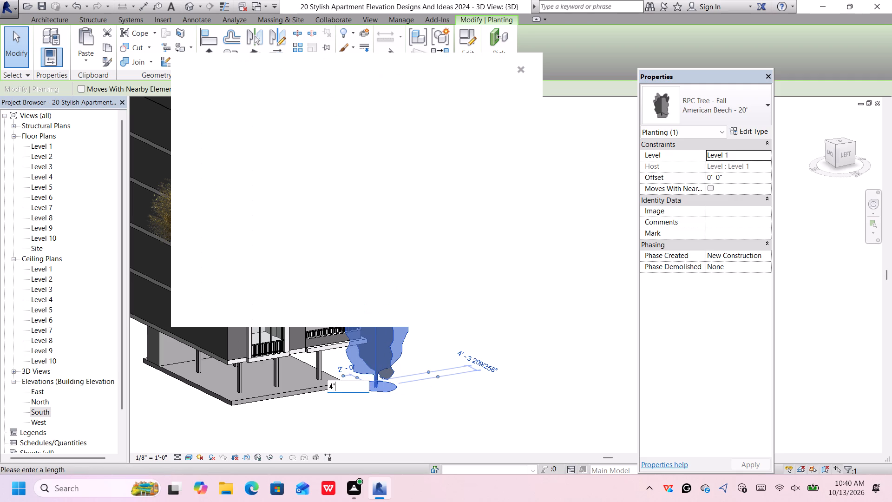
{"action": "key", "text": "Return"}
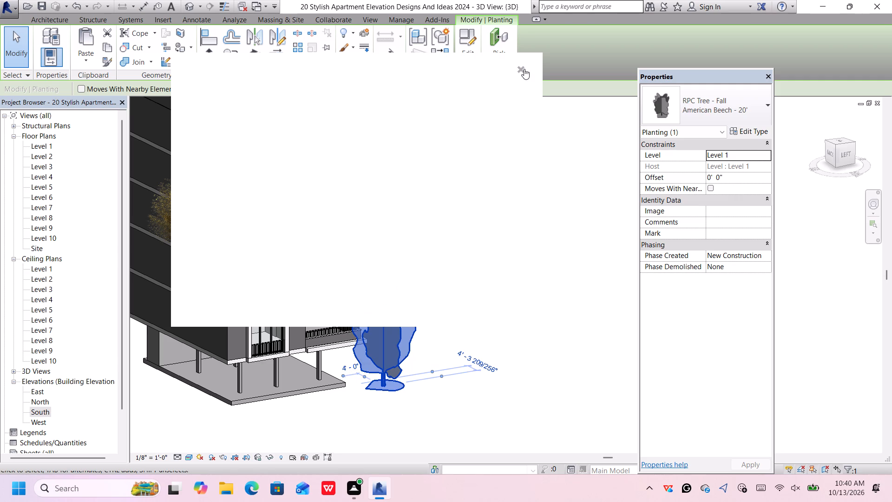
{"action": "left_click", "coordinate": [524, 69]}
{"action": "key", "text": "Return"}
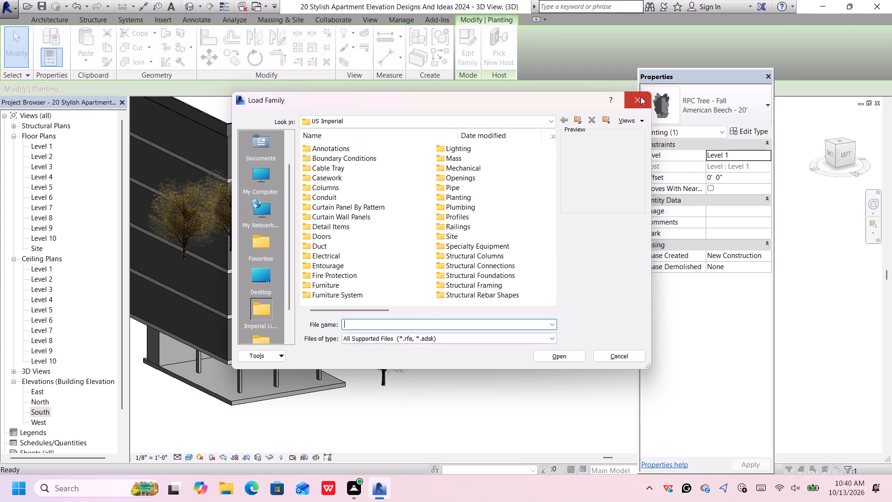
{"action": "left_click", "coordinate": [641, 98]}
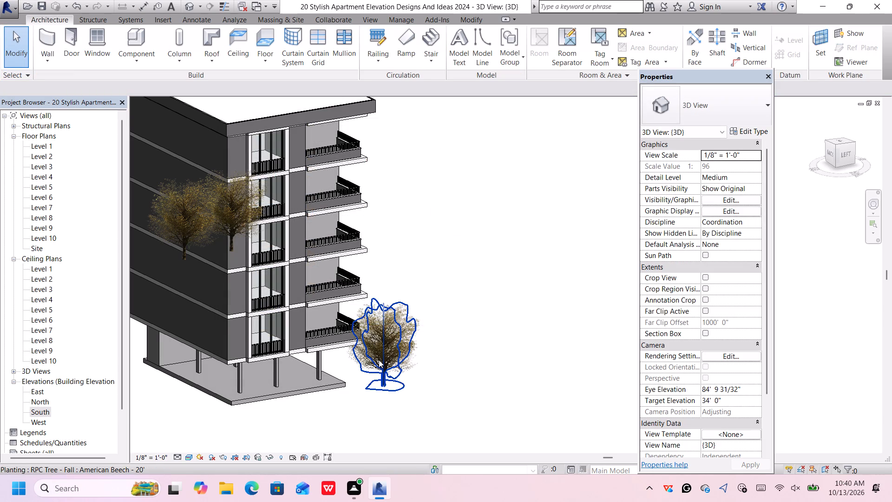
Nudge the beech tree away from the ground slab until its distance reads 11' 6".
{"action": "scroll", "coordinate": [379, 360], "scroll_direction": "up", "scroll_amount": 3}
{"action": "left_click", "coordinate": [383, 356]}
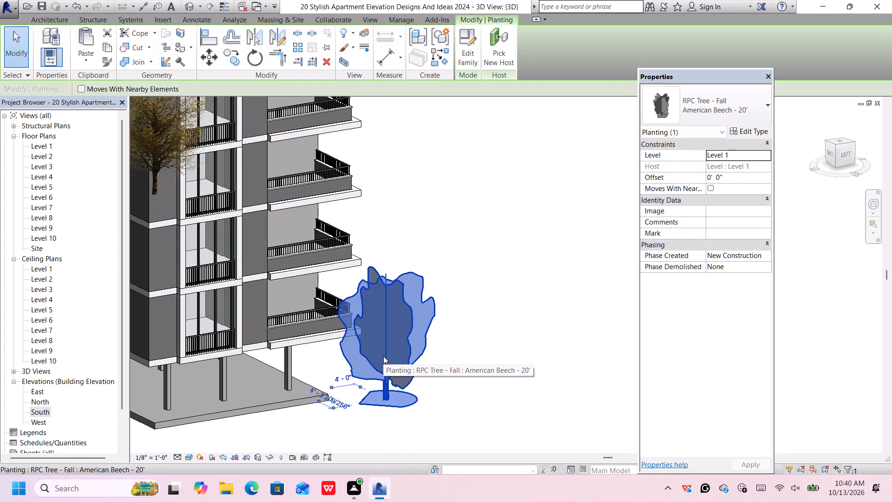
{"action": "key", "text": "Right"}
{"action": "key", "text": "Right"}
{"action": "key", "text": "Right"}
{"action": "key", "text": "Right"}
{"action": "key", "text": "Right"}
{"action": "key", "text": "Right"}
{"action": "key", "text": "Right"}
{"action": "key", "text": "Right"}
{"action": "key", "text": "Right"}
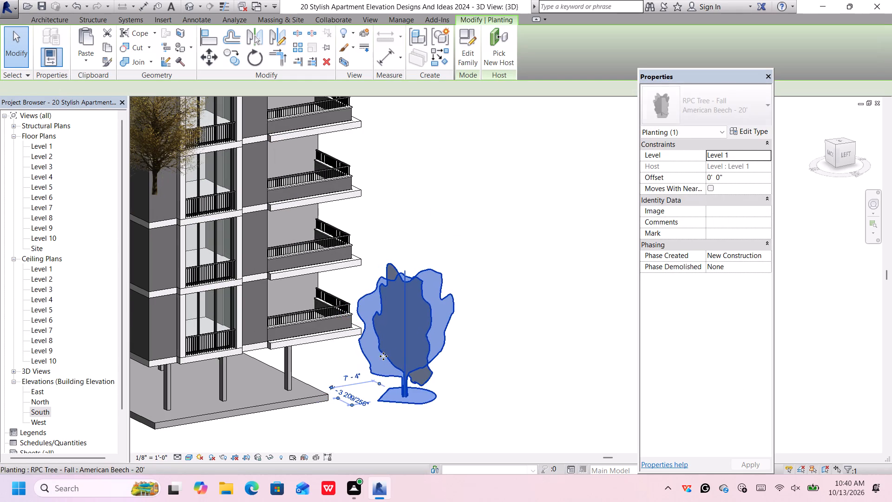
{"action": "key", "text": "Right"}
{"action": "key", "text": "Right"}
{"action": "key", "text": "Right"}
{"action": "key", "text": "Right"}
{"action": "key", "text": "Right"}
{"action": "key", "text": "Right"}
{"action": "key", "text": "Right"}
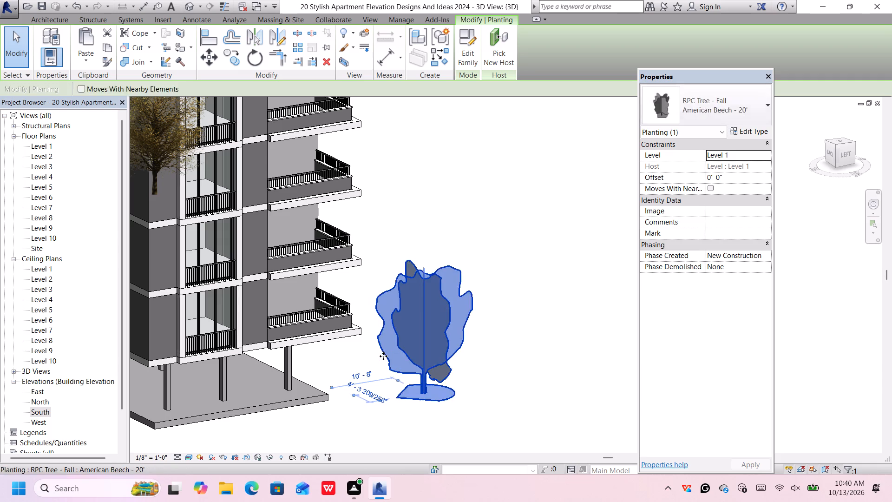
{"action": "key", "text": "Right"}
{"action": "key", "text": "Right"}
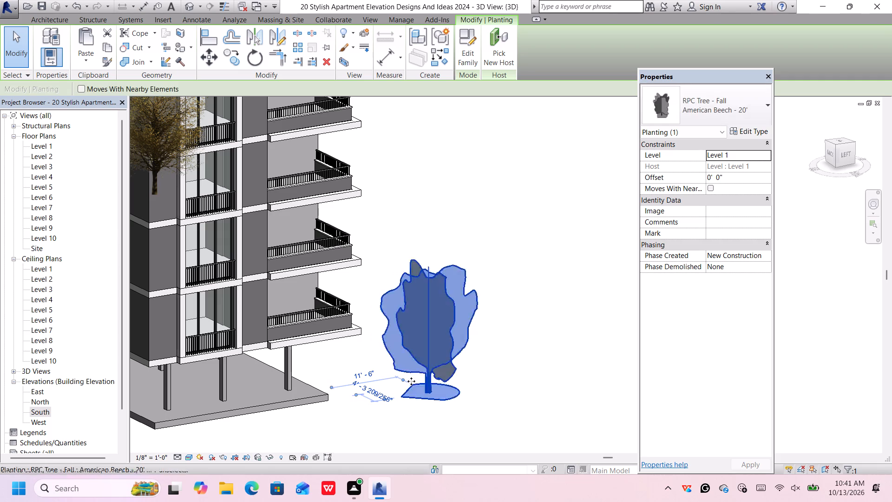
Nudge the selected American Beech tree back alongside the ground slab until it stands beside the lowest balconies.
{"action": "key", "text": "Down"}
{"action": "key", "text": "Up"}
{"action": "key", "text": "Up"}
{"action": "key", "text": "Up"}
{"action": "key", "text": "Up"}
{"action": "key", "text": "Up"}
{"action": "key", "text": "Up"}
{"action": "key", "text": "Up"}
{"action": "key", "text": "Up"}
{"action": "key", "text": "Up"}
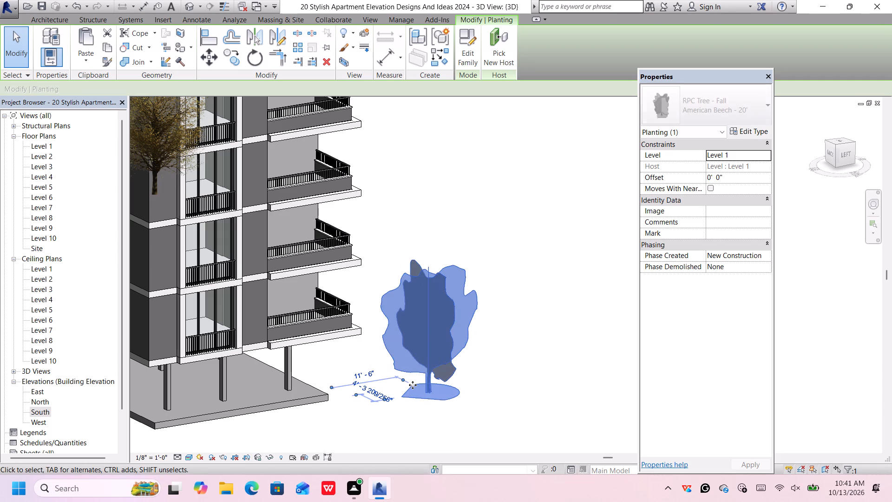
{"action": "key", "text": "Up"}
{"action": "key", "text": "Up"}
{"action": "key", "text": "Up"}
{"action": "key", "text": "Up"}
{"action": "key", "text": "Up"}
{"action": "key", "text": "Up"}
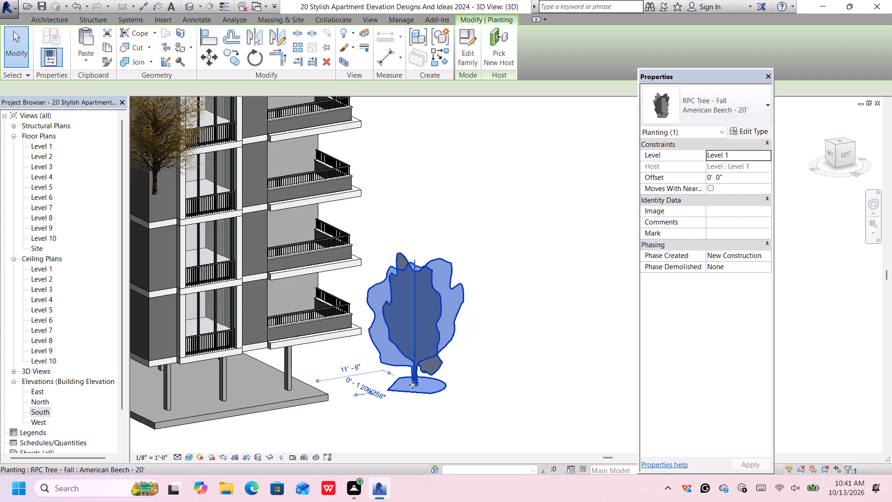
{"action": "key", "text": "Up"}
{"action": "key", "text": "Up"}
{"action": "key", "text": "Up"}
{"action": "key", "text": "Up"}
{"action": "key", "text": "Up"}
{"action": "key", "text": "Up"}
{"action": "key", "text": "Up"}
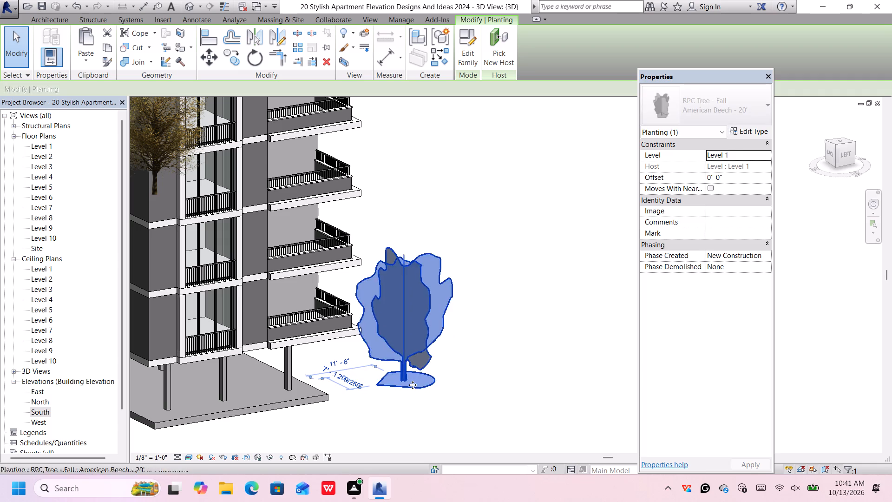
{"action": "key", "text": "Up"}
{"action": "key", "text": "Up"}
{"action": "key", "text": "Up"}
{"action": "key", "text": "Up"}
{"action": "key", "text": "Up"}
{"action": "key", "text": "Up"}
{"action": "key", "text": "Up"}
{"action": "key", "text": "Up"}
{"action": "key", "text": "Up"}
{"action": "key", "text": "Up"}
{"action": "key", "text": "Up"}
{"action": "key", "text": "Up"}
{"action": "key", "text": "Up"}
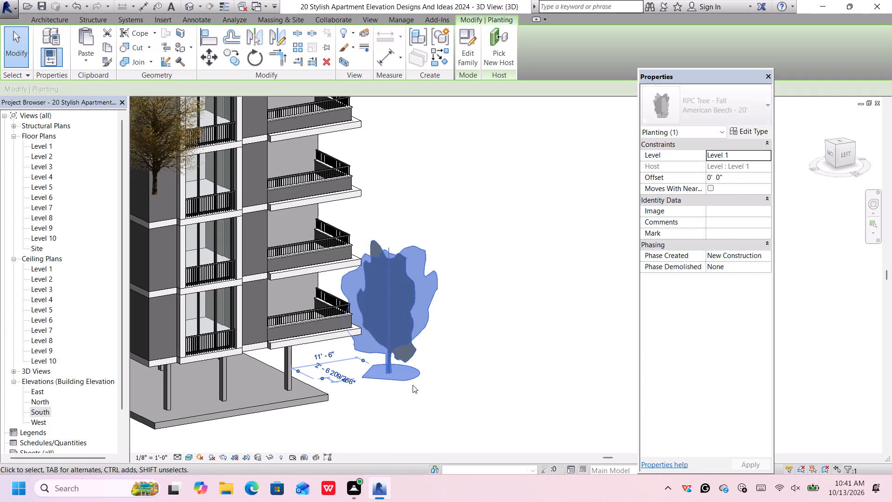
{"action": "key", "text": "Up"}
{"action": "key", "text": "Up"}
{"action": "key", "text": "Up"}
{"action": "key", "text": "Up"}
{"action": "key", "text": "Up"}
{"action": "key", "text": "Up"}
{"action": "key", "text": "Up"}
{"action": "key", "text": "Up"}
{"action": "key", "text": "Up"}
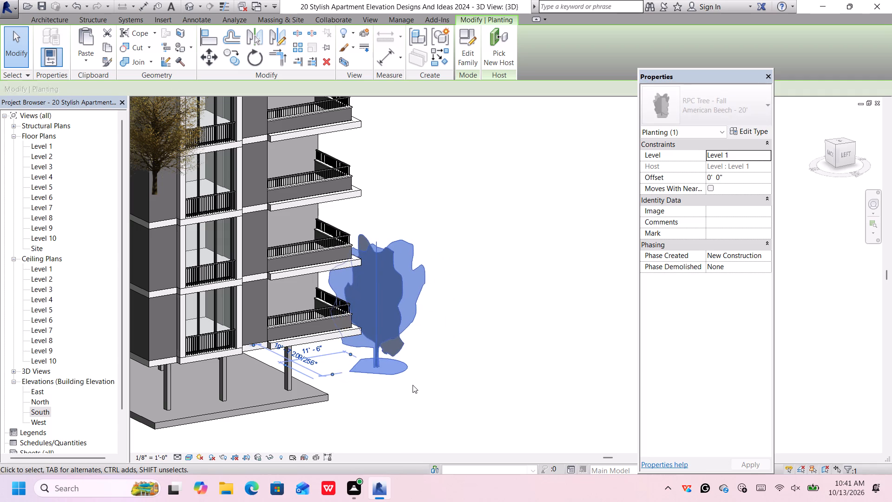
{"action": "key", "text": "Up"}
{"action": "key", "text": "Up"}
{"action": "key", "text": "Up"}
{"action": "key", "text": "Up"}
{"action": "key", "text": "Up"}
{"action": "key", "text": "Up"}
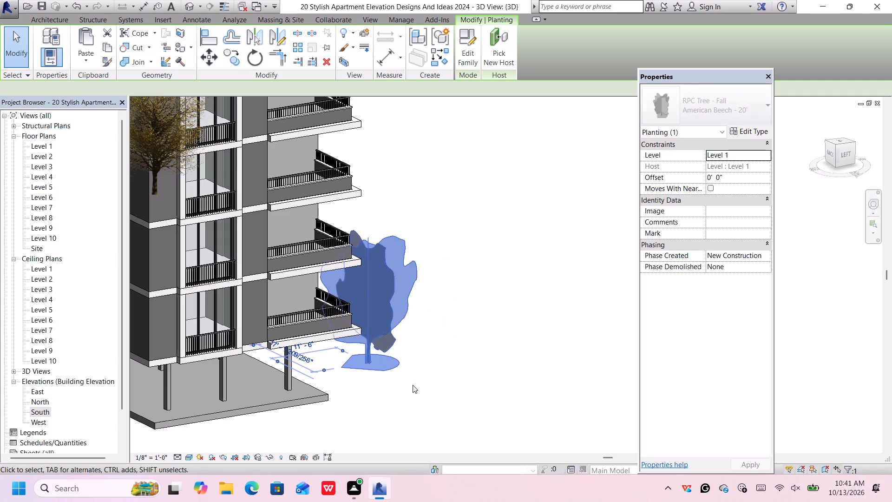
{"action": "key", "text": "Up"}
{"action": "key", "text": "Up"}
{"action": "key", "text": "Up"}
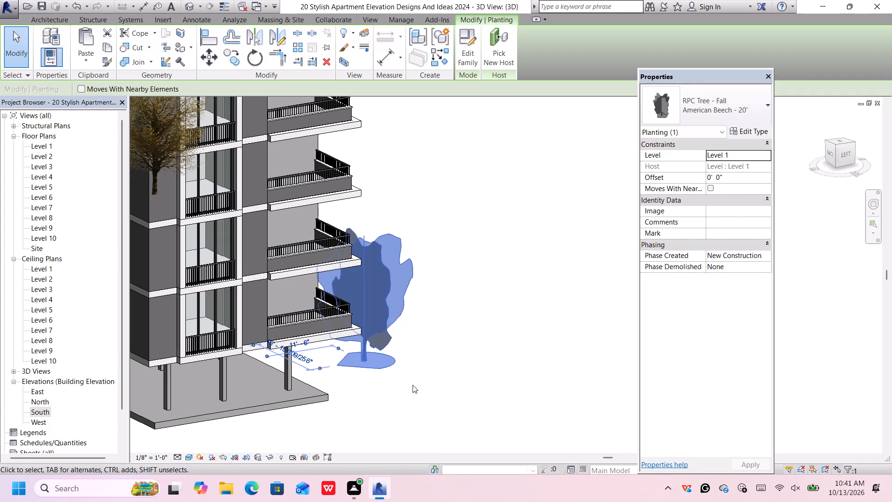
Nudge the beech tree five steps farther out from the building and clear the selection.
{"action": "key", "text": "Right"}
{"action": "key", "text": "Right"}
{"action": "key", "text": "Right"}
{"action": "key", "text": "Right"}
{"action": "key", "text": "Right"}
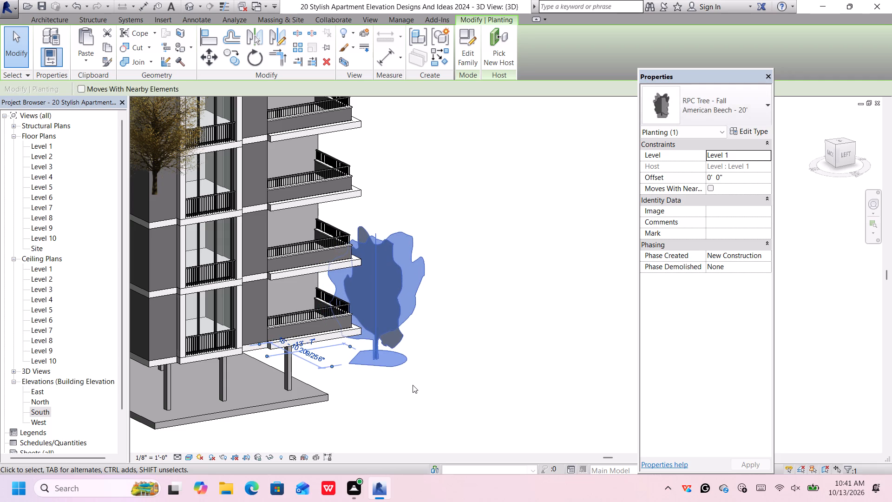
{"action": "scroll", "coordinate": [413, 385], "scroll_direction": "down", "scroll_amount": 8}
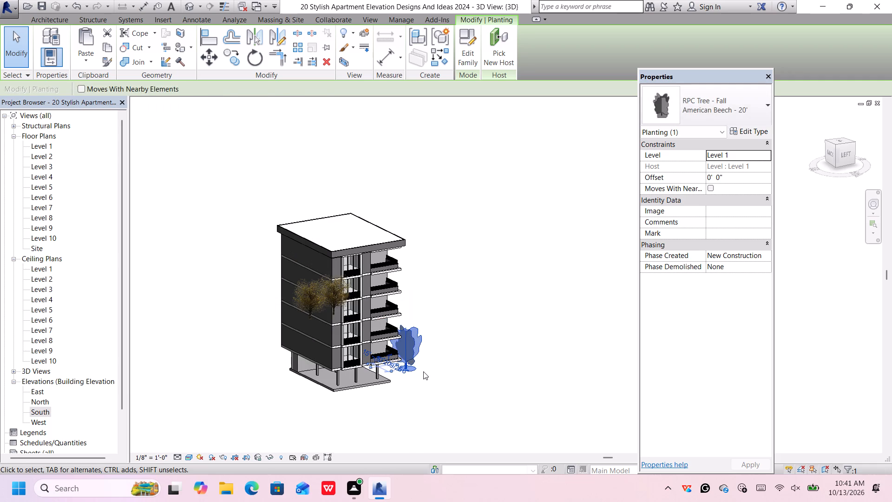
{"action": "middle_click_drag", "start_coordinate": [413, 403], "coordinate": [409, 367]}
{"action": "left_click", "coordinate": [402, 375]}
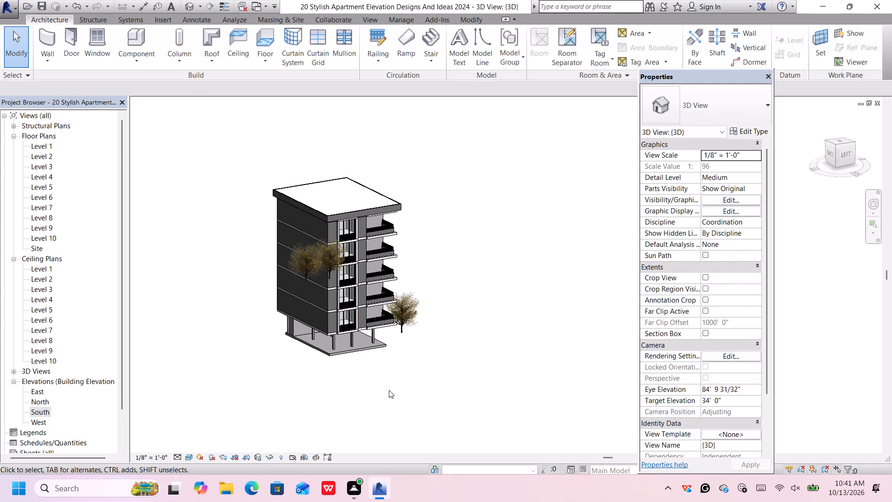
Change the level constraint of the raised beech tree against the dark side wall to Level 1.
{"action": "scroll", "coordinate": [368, 360], "scroll_direction": "up", "scroll_amount": 1}
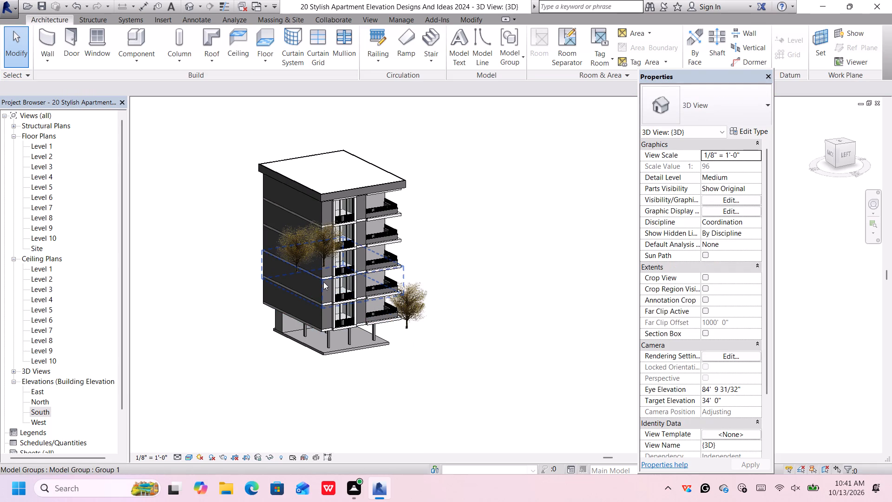
{"action": "left_click", "coordinate": [295, 247]}
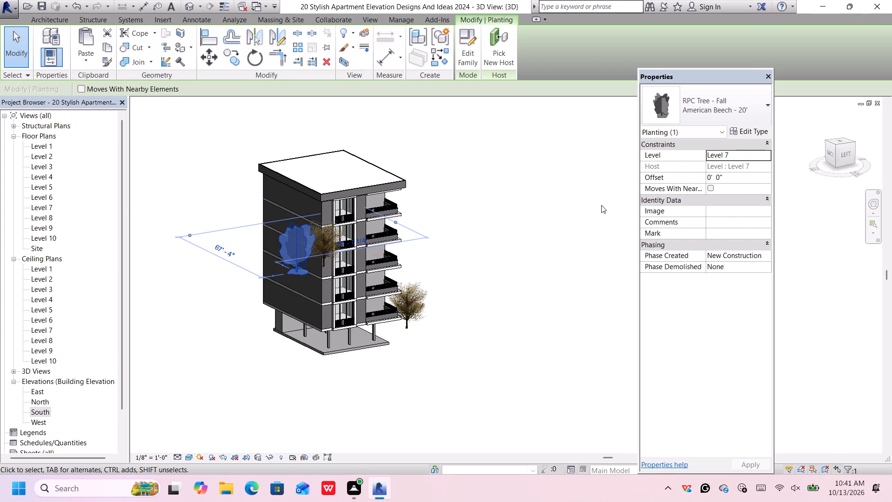
{"action": "left_click", "coordinate": [763, 153]}
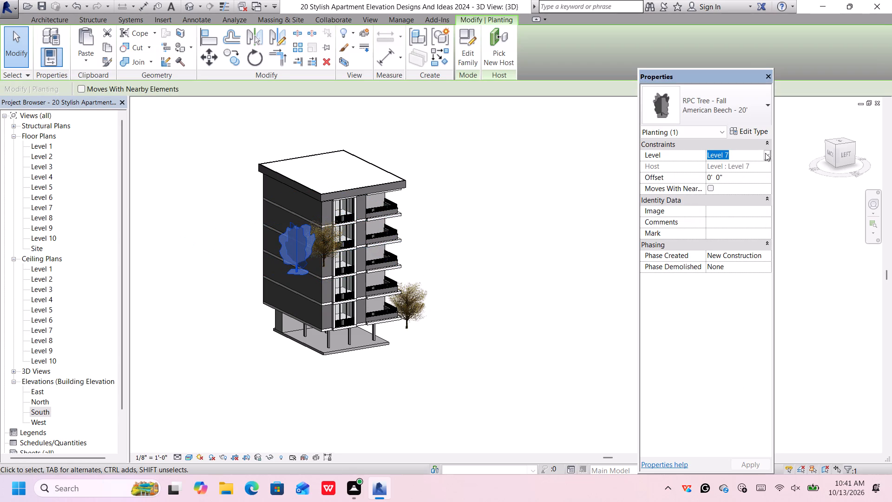
{"action": "left_click", "coordinate": [765, 152]}
{"action": "scroll", "coordinate": [743, 177], "scroll_direction": "up", "scroll_amount": 4}
{"action": "scroll", "coordinate": [741, 182], "scroll_direction": "down", "scroll_amount": 1}
{"action": "scroll", "coordinate": [741, 182], "scroll_direction": "up", "scroll_amount": 5}
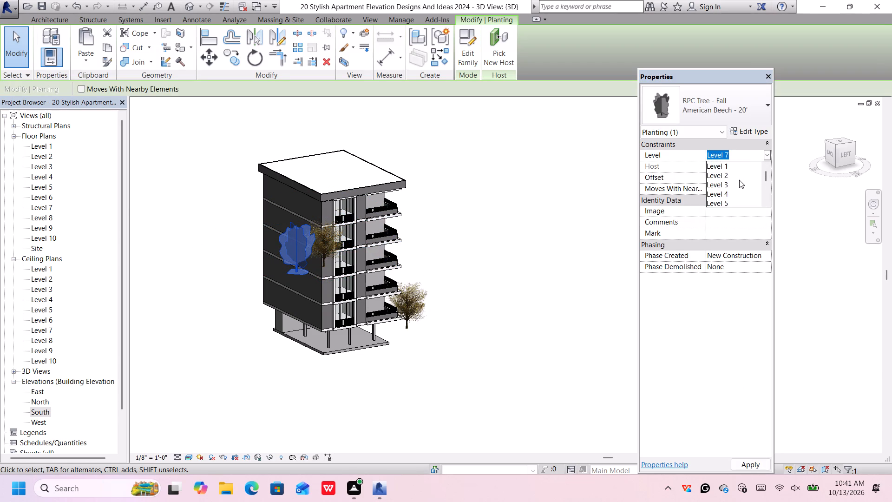
{"action": "left_click", "coordinate": [735, 166]}
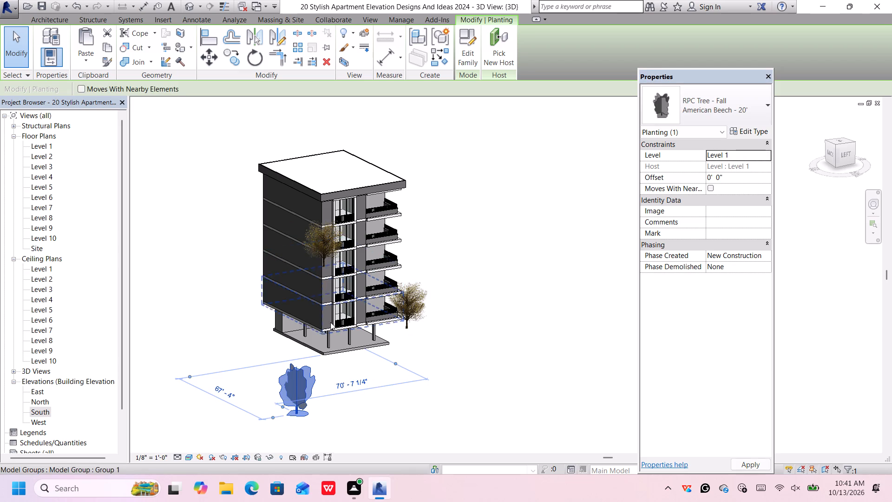
Set the lowered beech tree's two positioning distances to 0' and 20', placing it at the ground slab's near corner.
{"action": "left_click", "coordinate": [226, 393]}
{"action": "key", "text": "BackSpace"}
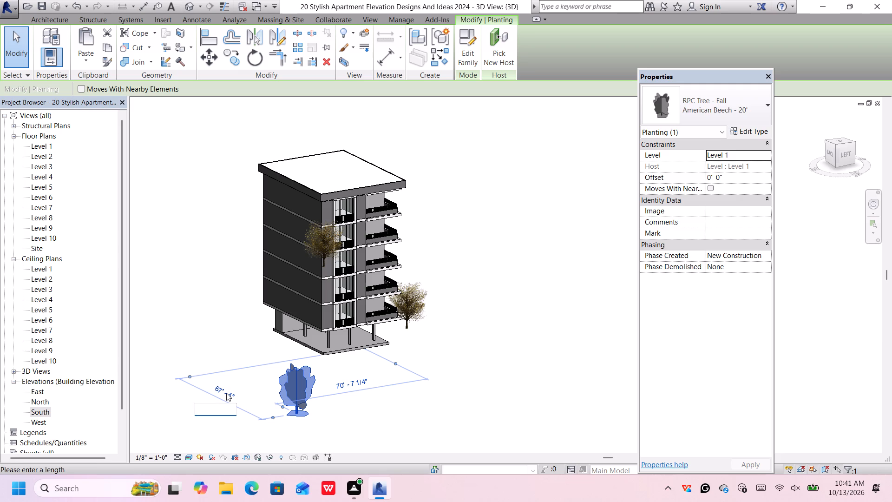
{"action": "type", "text": "0'"}
{"action": "key", "text": "Return"}
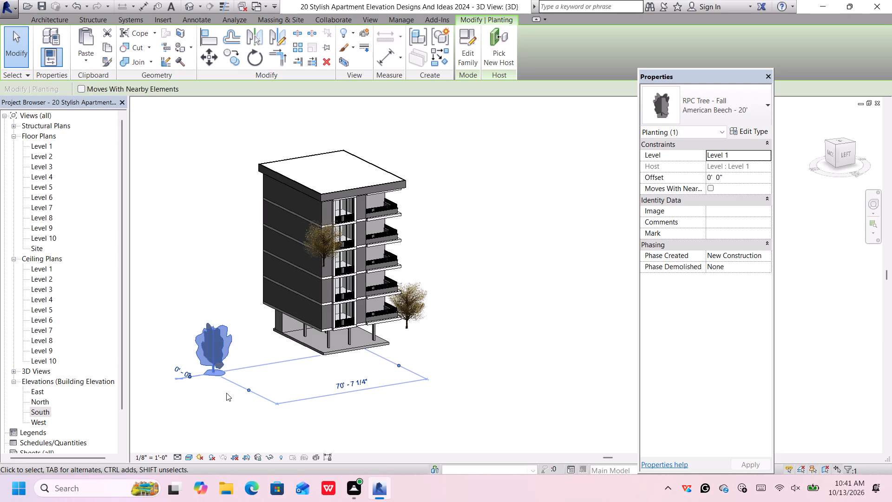
{"action": "left_click", "coordinate": [339, 384]}
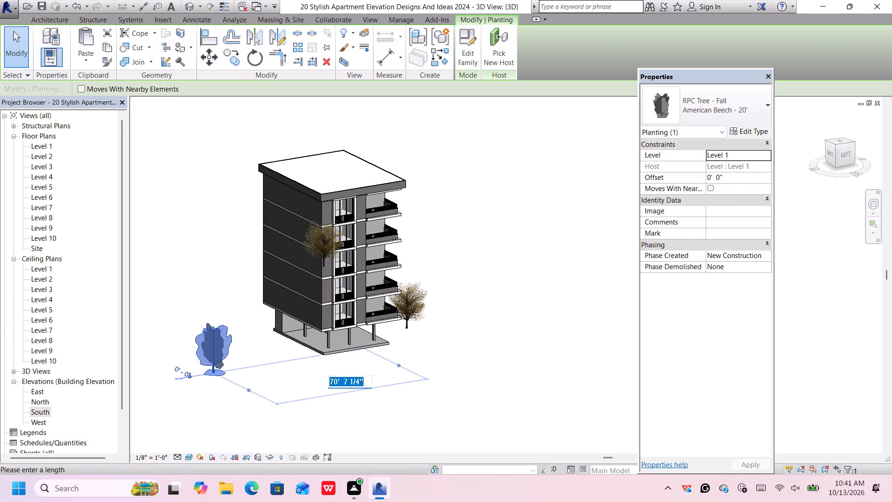
{"action": "key", "text": "BackSpace"}
{"action": "type", "text": "20'"}
{"action": "key", "text": "Return"}
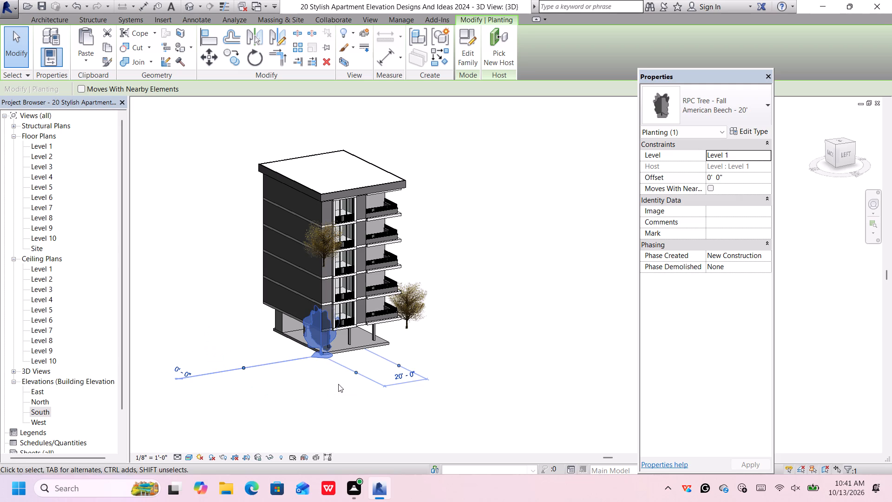
Nudge the beech tree outward from the slab's near corner until its distance reads about 8' 6", dismissing the notification card.
{"action": "scroll", "coordinate": [327, 357], "scroll_direction": "up", "scroll_amount": 5}
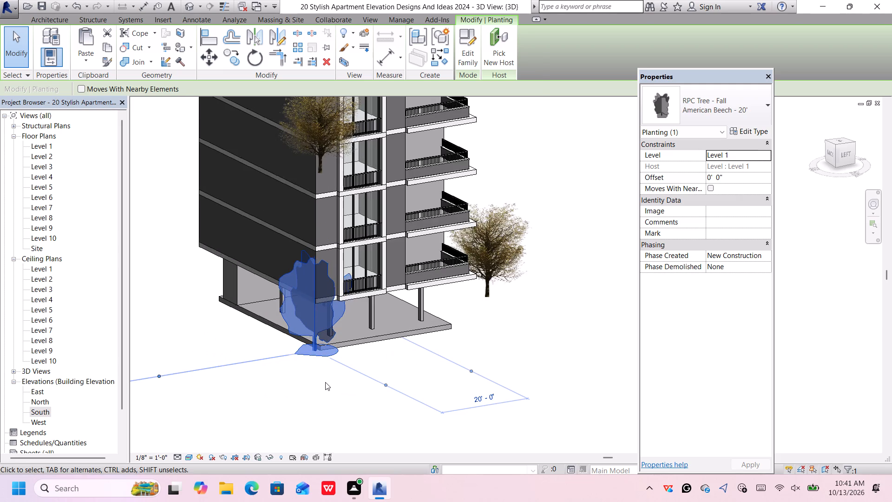
{"action": "key", "text": "Down"}
{"action": "key", "text": "Down"}
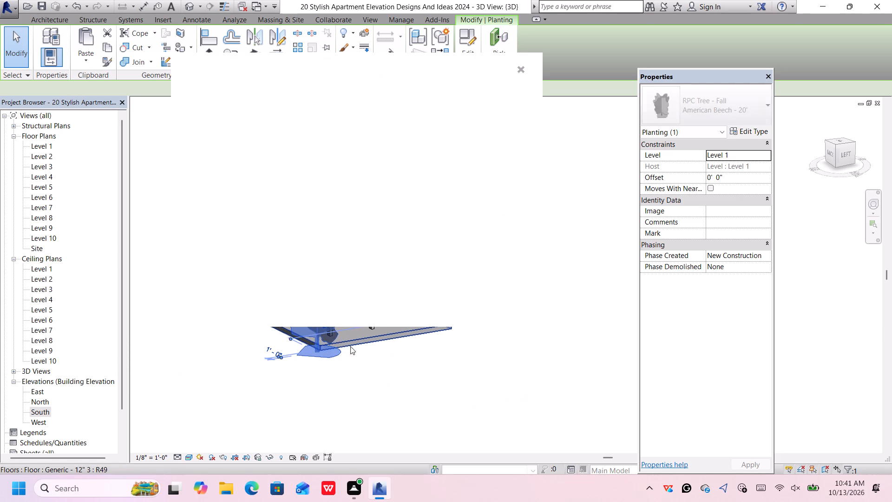
{"action": "key", "text": "Down"}
{"action": "key", "text": "Down"}
{"action": "key", "text": "Down"}
{"action": "key", "text": "Down"}
{"action": "key", "text": "Down"}
{"action": "key", "text": "Down"}
{"action": "key", "text": "Down"}
{"action": "key", "text": "Down"}
{"action": "key", "text": "Down"}
{"action": "left_click", "coordinate": [520, 70]}
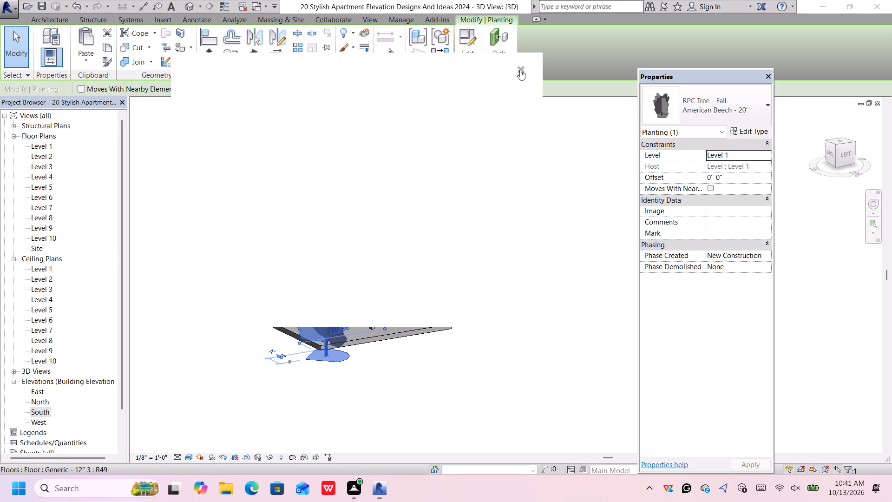
{"action": "double_click", "coordinate": [520, 70]}
{"action": "key", "text": "Down"}
{"action": "key", "text": "Down"}
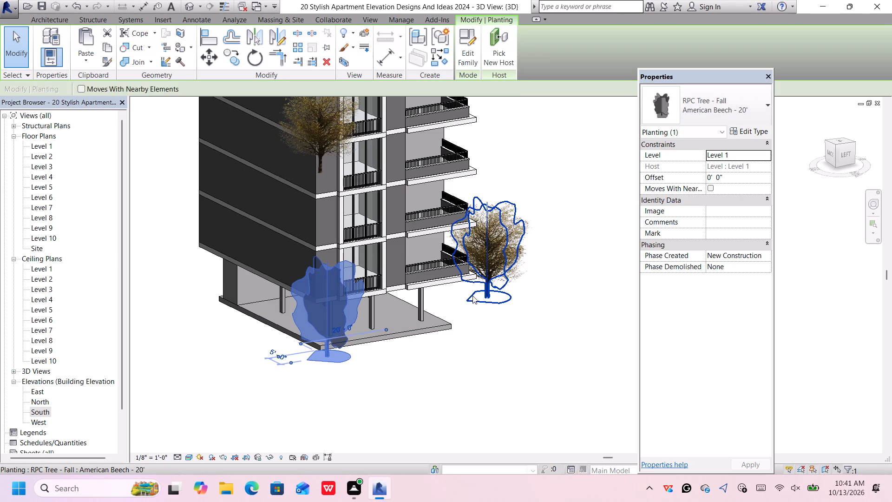
{"action": "key", "text": "Down"}
{"action": "key", "text": "Down"}
{"action": "key", "text": "Down"}
{"action": "key", "text": "Down"}
{"action": "key", "text": "Down"}
{"action": "key", "text": "Down"}
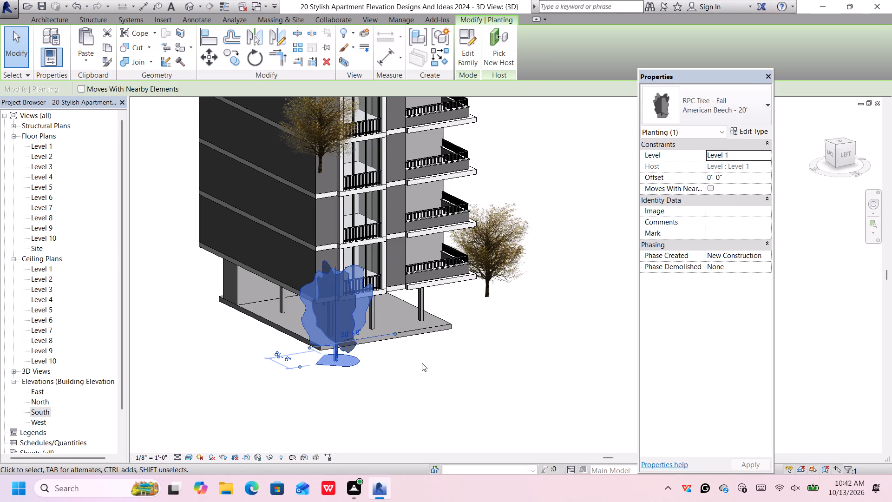
Nudge the beech tree two steps sideways along the slab's front edge and clear the selection.
{"action": "key", "text": "Right"}
{"action": "key", "text": "Right"}
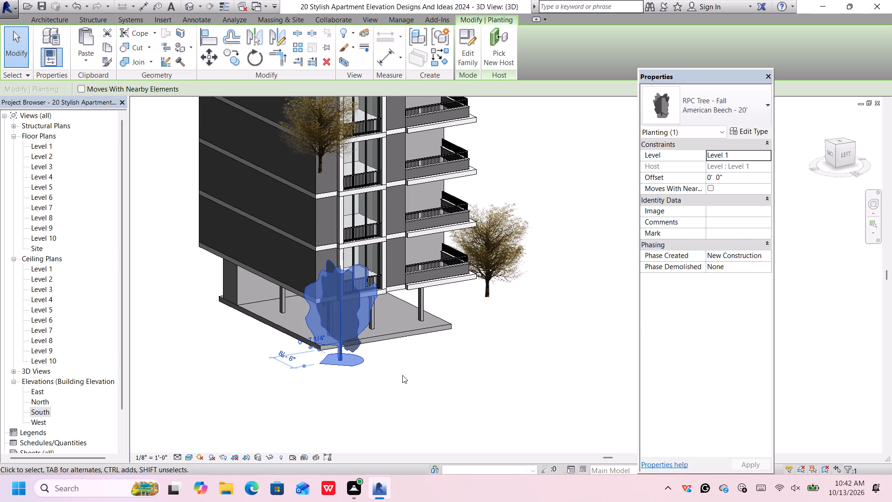
{"action": "left_click", "coordinate": [402, 375]}
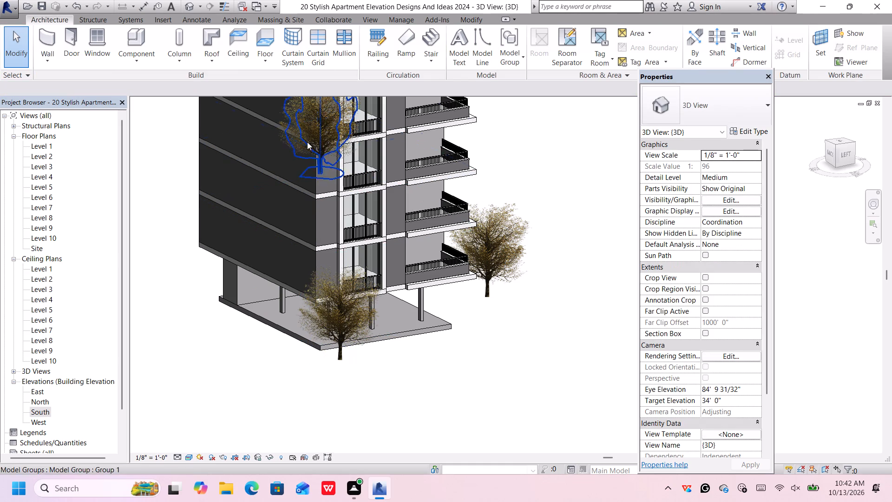
Change the remaining raised beech tree's level constraint from Level 7 to Level 1.
{"action": "scroll", "coordinate": [320, 159], "scroll_direction": "up", "scroll_amount": 5}
{"action": "scroll", "coordinate": [320, 159], "scroll_direction": "down", "scroll_amount": 4}
{"action": "scroll", "coordinate": [320, 159], "scroll_direction": "up", "scroll_amount": 1}
{"action": "scroll", "coordinate": [320, 159], "scroll_direction": "down", "scroll_amount": 1}
{"action": "middle_click_drag", "start_coordinate": [321, 163], "coordinate": [338, 247]}
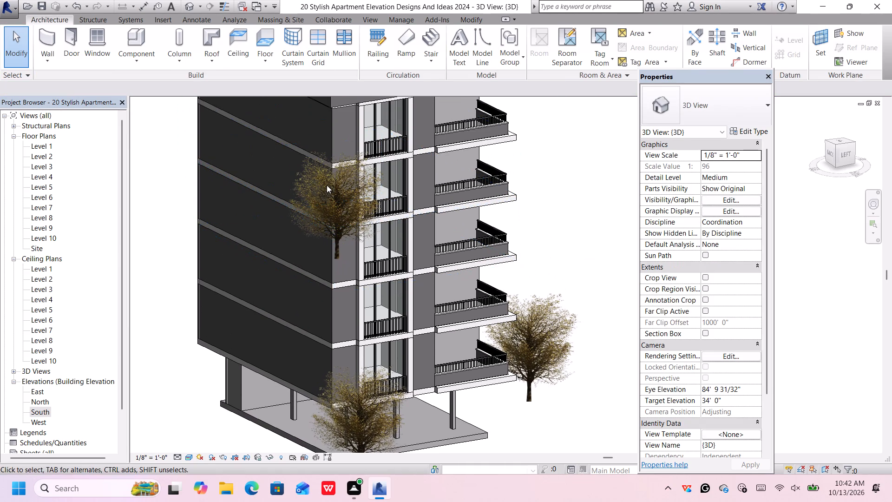
{"action": "left_click", "coordinate": [341, 194]}
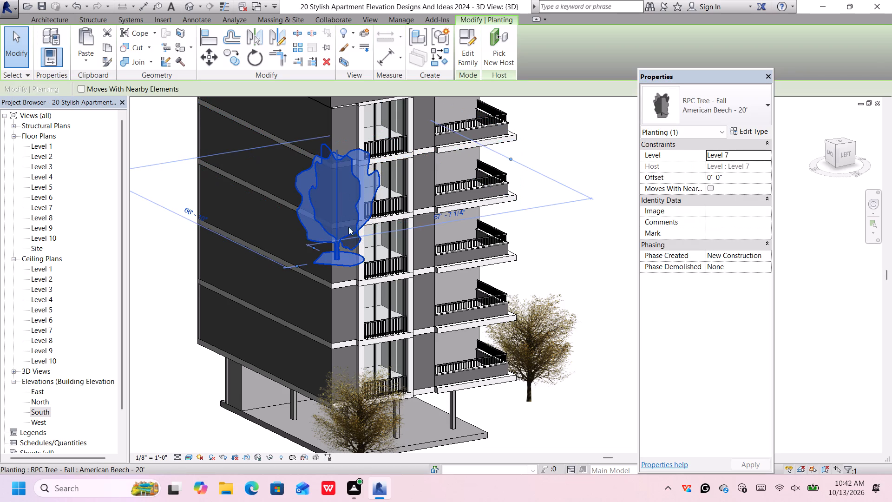
{"action": "scroll", "coordinate": [368, 296], "scroll_direction": "down", "scroll_amount": 4}
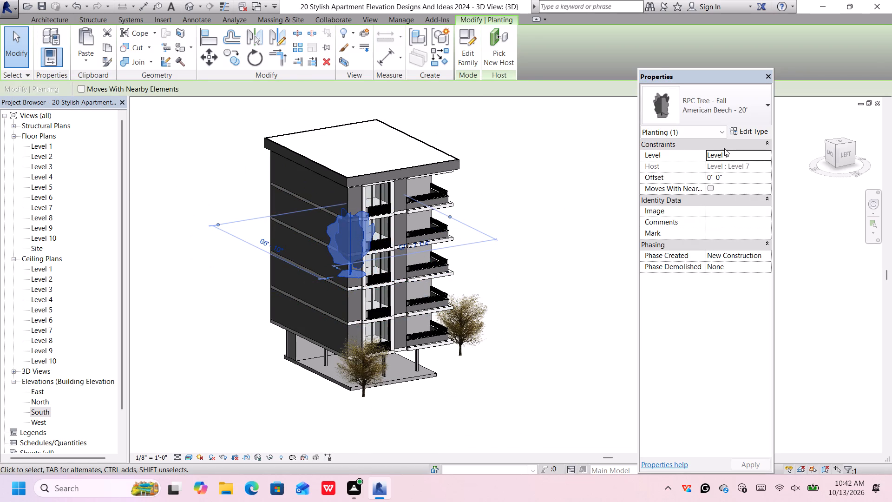
{"action": "left_click", "coordinate": [768, 157]}
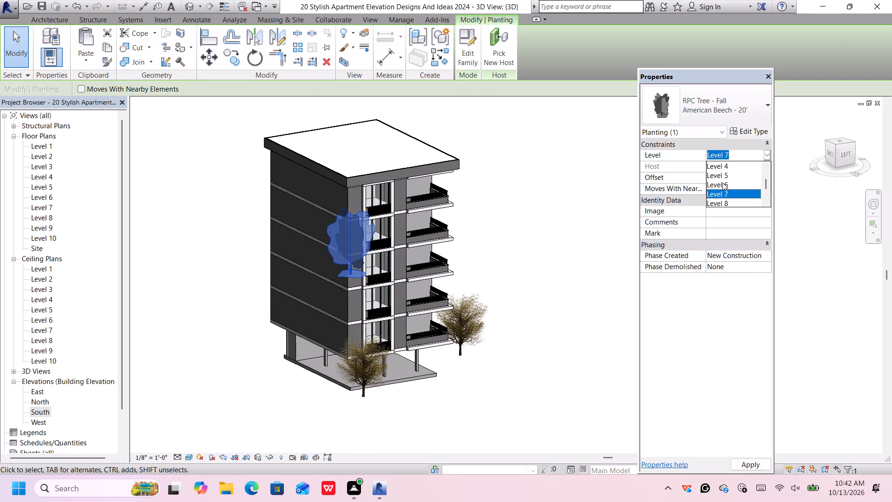
{"action": "scroll", "coordinate": [722, 185], "scroll_direction": "up", "scroll_amount": 5}
{"action": "left_click", "coordinate": [731, 166]}
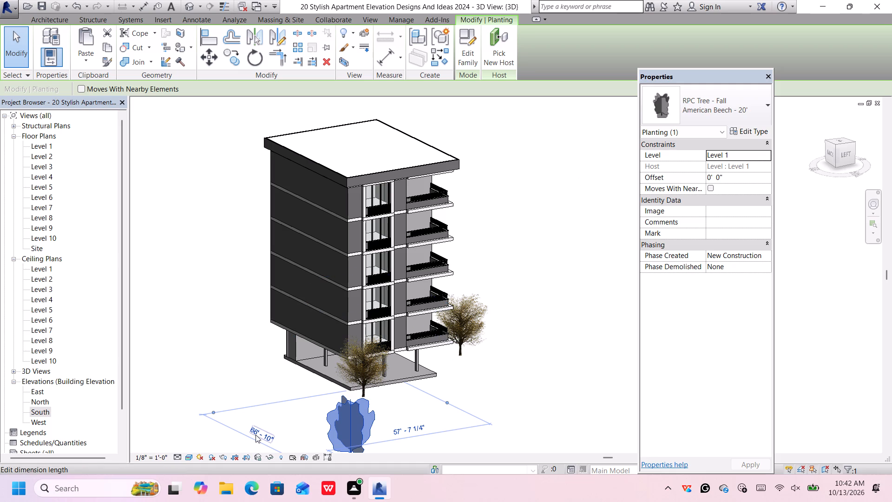
Set the third beech tree's two positioning distances to 4' and 10', placing it in front of the ground slab.
{"action": "left_click", "coordinate": [256, 435]}
{"action": "type", "text": "4'"}
{"action": "key", "text": "Return"}
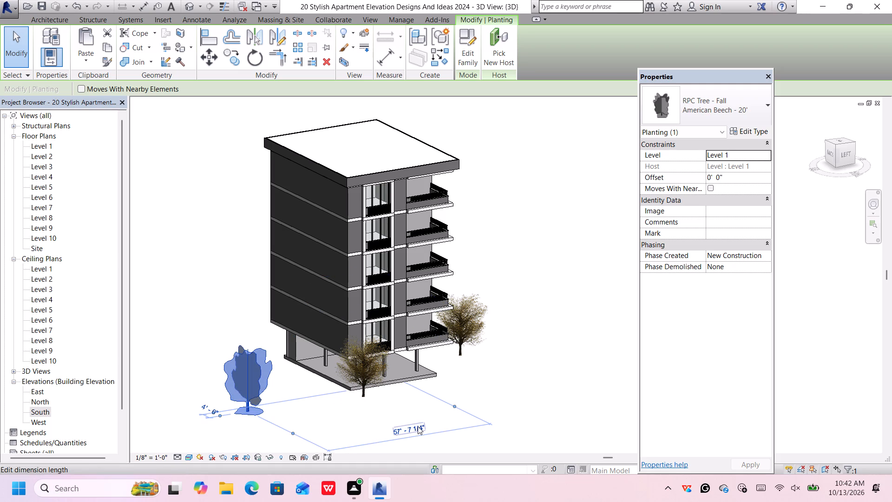
{"action": "left_click", "coordinate": [418, 426]}
{"action": "type", "text": "10'"}
{"action": "key", "text": "Return"}
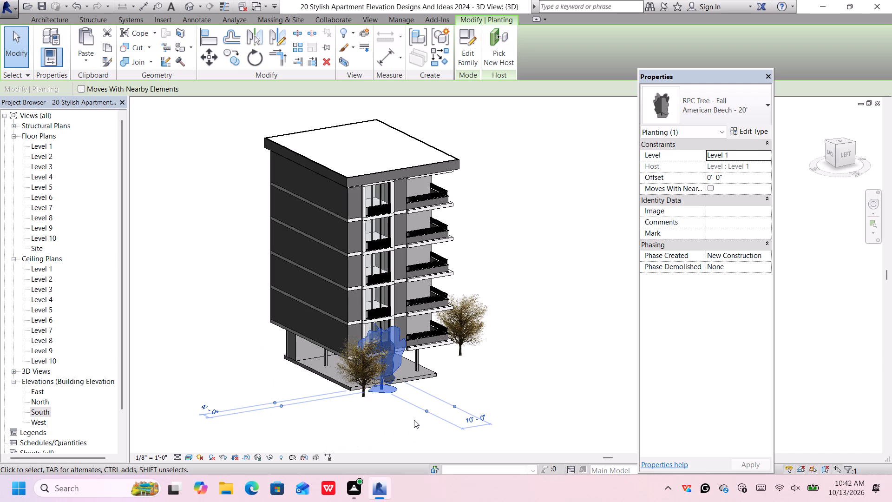
Change the third beech tree's 10' positioning distance to 0' and clear the selection.
{"action": "left_click", "coordinate": [469, 421]}
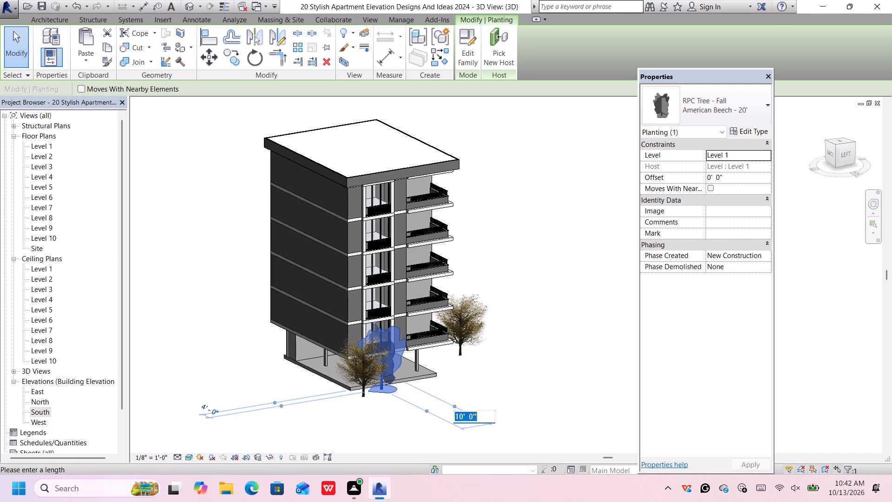
{"action": "type", "text": "0'"}
{"action": "key", "text": "Return"}
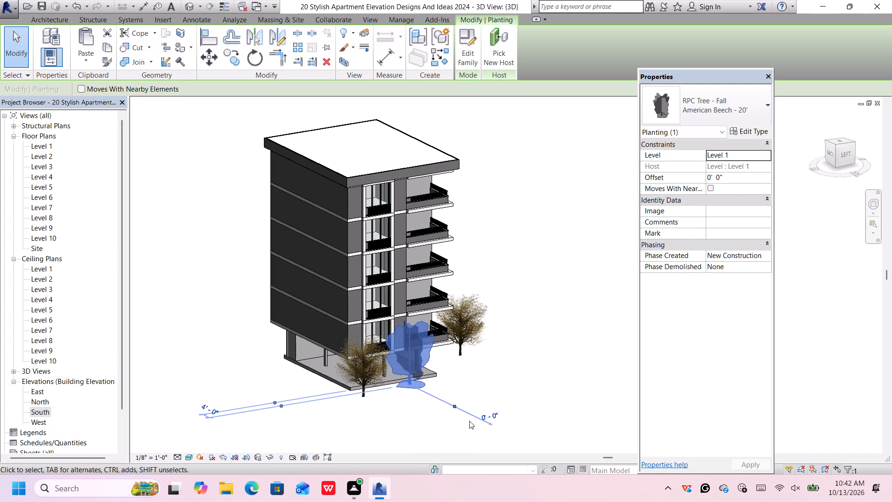
{"action": "left_click", "coordinate": [396, 438]}
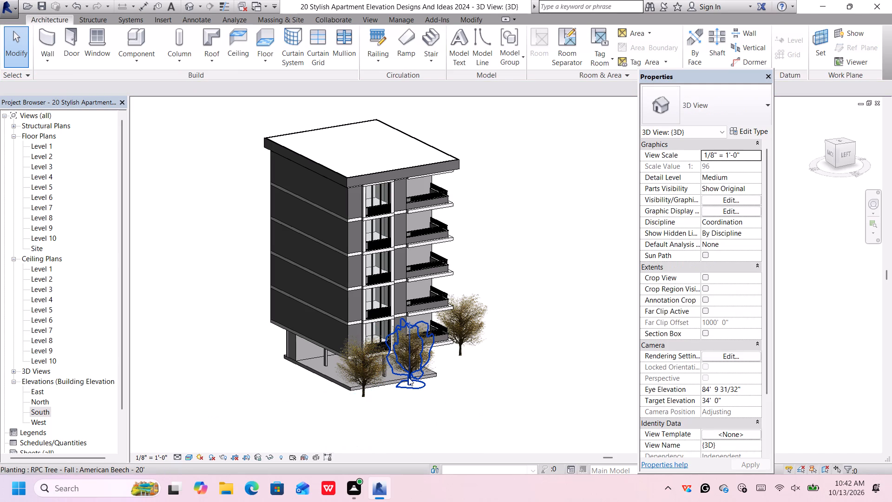
Nudge the third beech tree a net four small steps outward from the ground slab's front edge.
{"action": "left_click", "coordinate": [408, 377]}
{"action": "key", "text": "Down"}
{"action": "key", "text": "Down"}
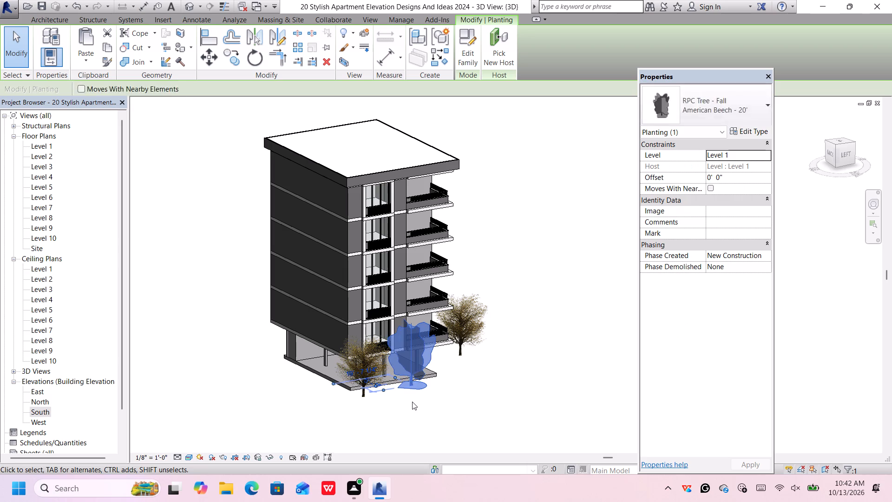
{"action": "key", "text": "Down"}
{"action": "key", "text": "Down"}
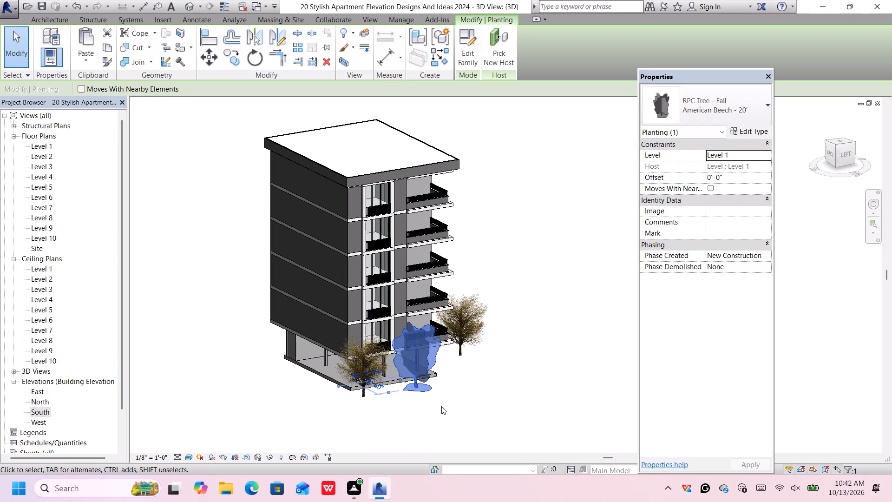
{"action": "key", "text": "Up"}
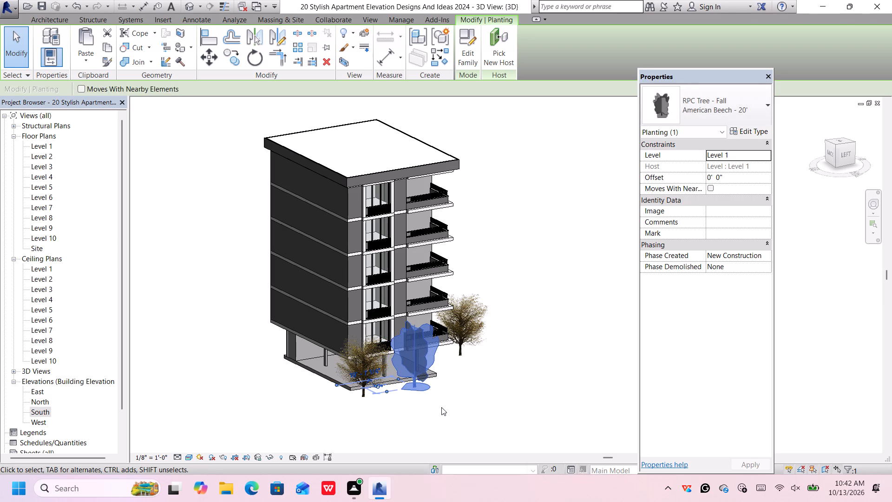
{"action": "key", "text": "Down"}
Nudge the third beech tree eight steps along the slab's front edge toward the near-corner beech and clear the selection.
{"action": "key", "text": "Left"}
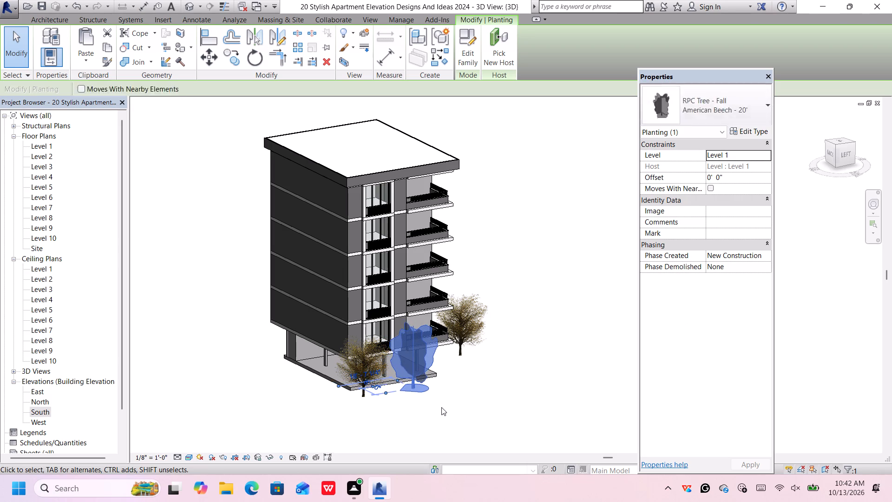
{"action": "key", "text": "Left"}
{"action": "key", "text": "Left"}
{"action": "key", "text": "Left"}
{"action": "key", "text": "Left"}
{"action": "key", "text": "Left"}
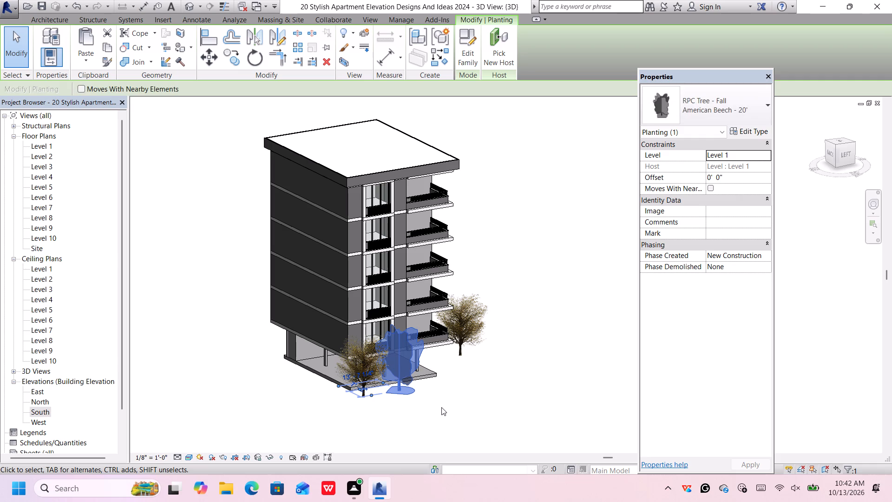
{"action": "key", "text": "Left"}
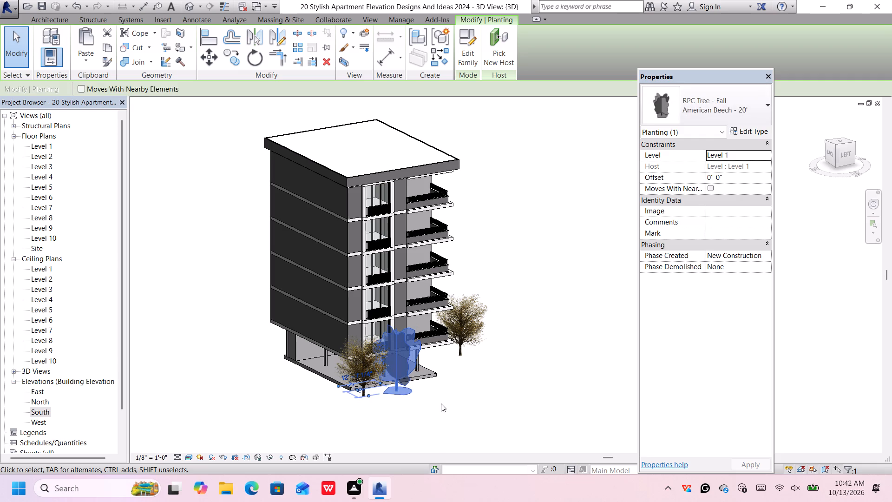
{"action": "key", "text": "Left"}
{"action": "left_click", "coordinate": [442, 397]}
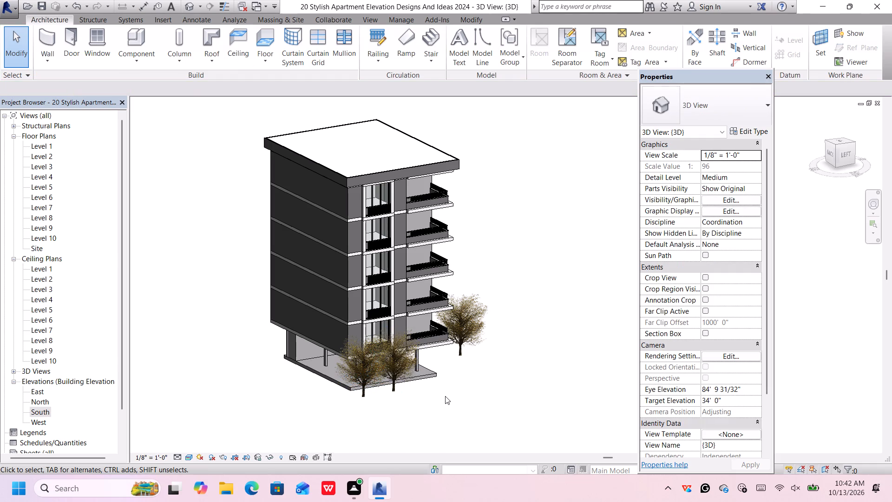
Start placing another planting component, trying the fall tree types Japanese Maple - 10' and Black Oak - 60'.
{"action": "middle_click_drag", "start_coordinate": [490, 381], "coordinate": [448, 368]}
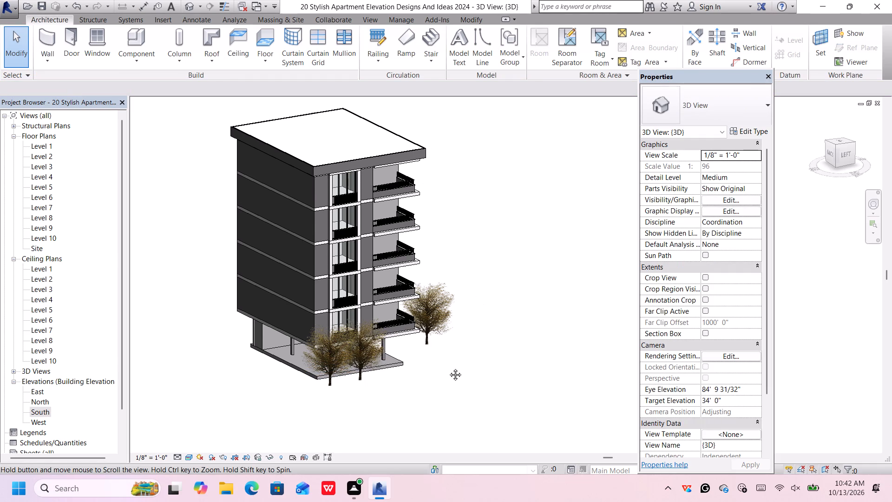
{"action": "middle_click_drag", "start_coordinate": [448, 368], "coordinate": [446, 368]}
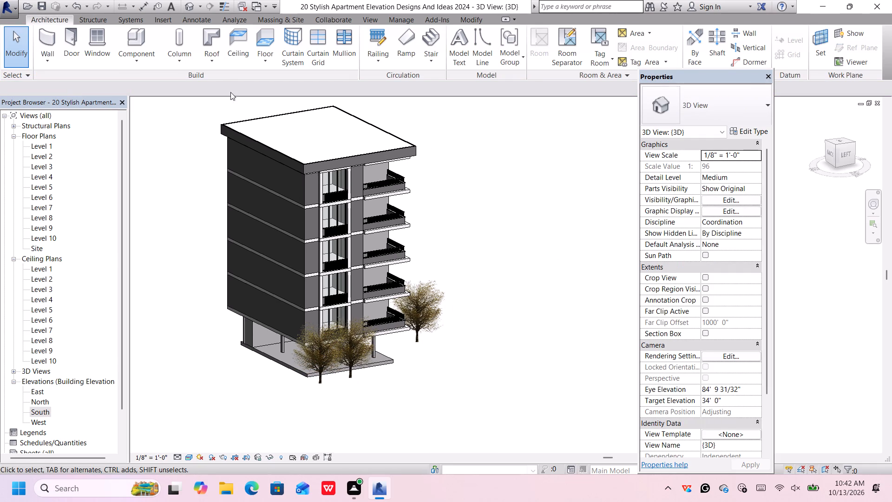
{"action": "left_click", "coordinate": [136, 43]}
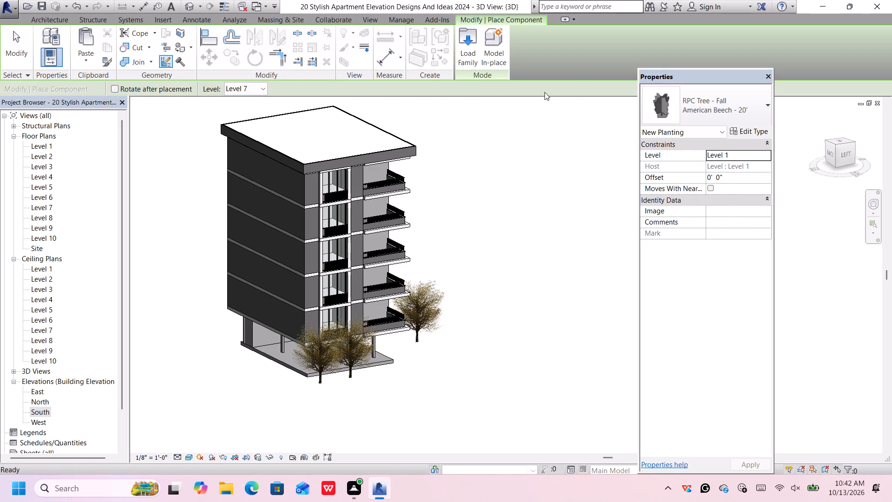
{"action": "left_click", "coordinate": [766, 99]}
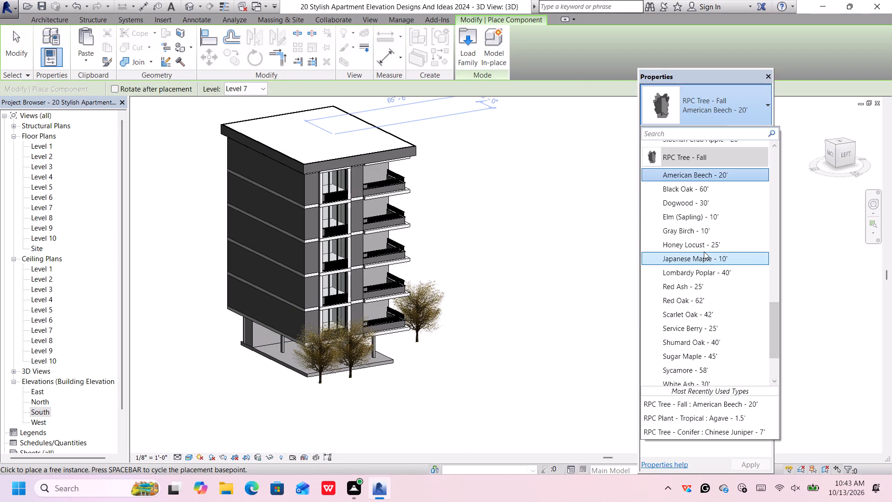
{"action": "scroll", "coordinate": [703, 254], "scroll_direction": "down", "scroll_amount": 5}
{"action": "scroll", "coordinate": [698, 270], "scroll_direction": "up", "scroll_amount": 5}
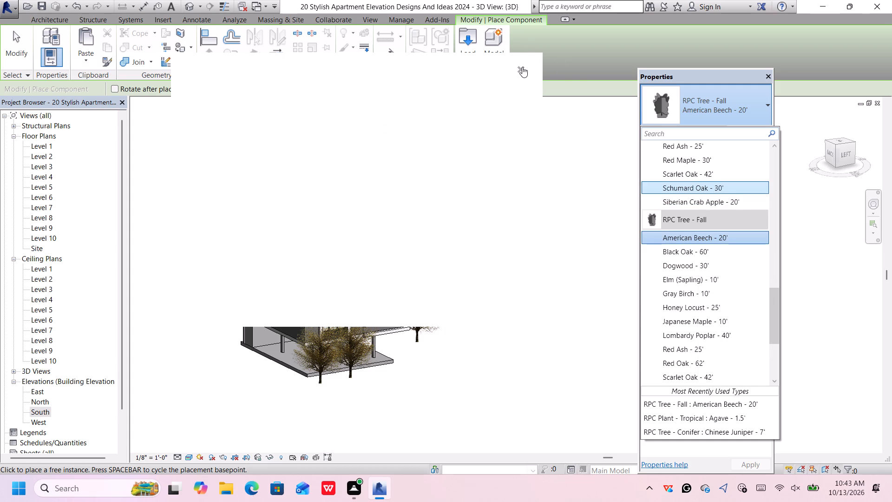
{"action": "left_click", "coordinate": [522, 67]}
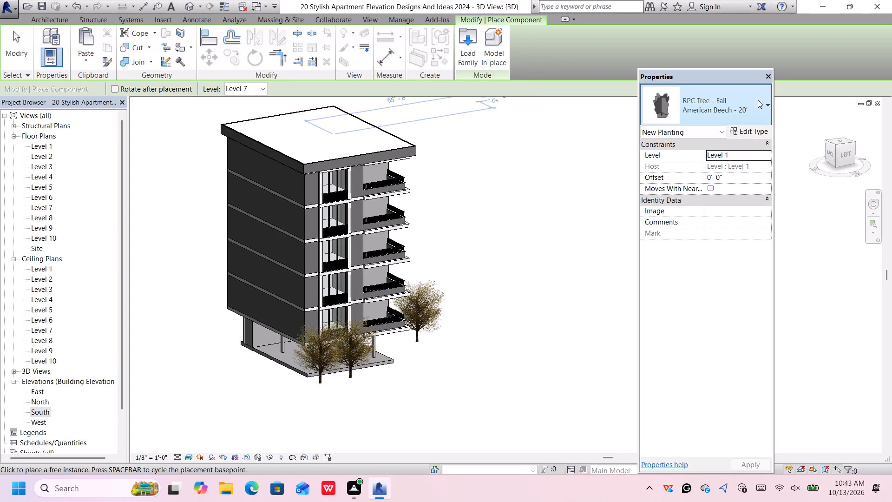
{"action": "left_click", "coordinate": [758, 100]}
{"action": "left_click", "coordinate": [707, 266]}
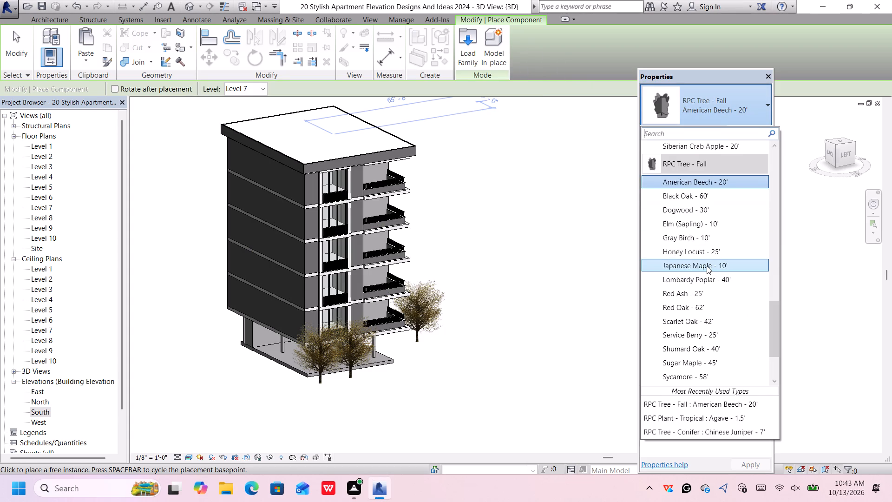
{"action": "left_click", "coordinate": [748, 108]}
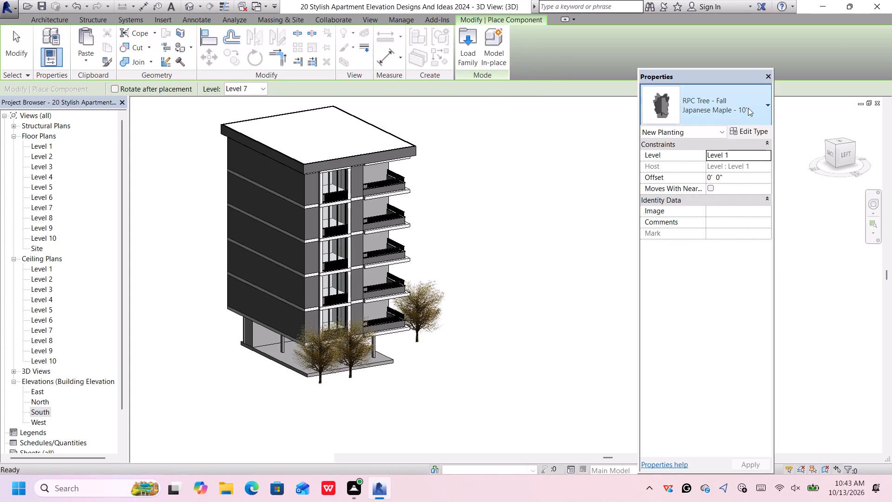
{"action": "scroll", "coordinate": [708, 198], "scroll_direction": "up", "scroll_amount": 1}
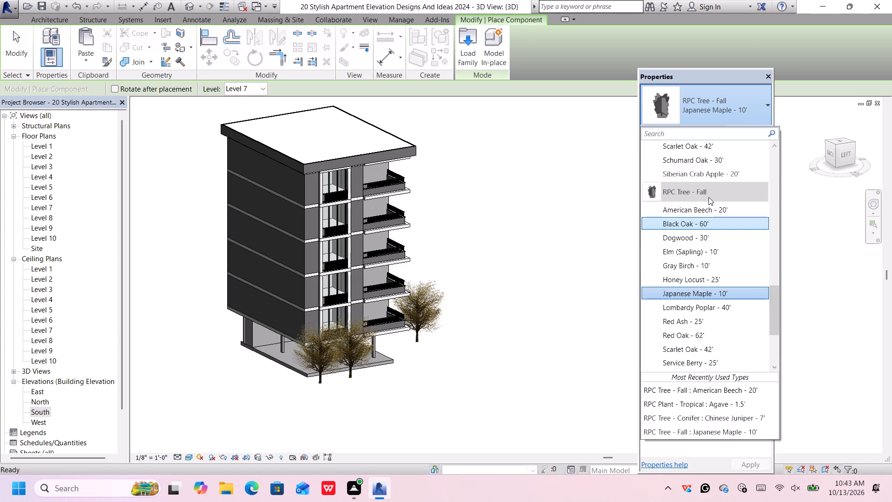
{"action": "left_click", "coordinate": [702, 225]}
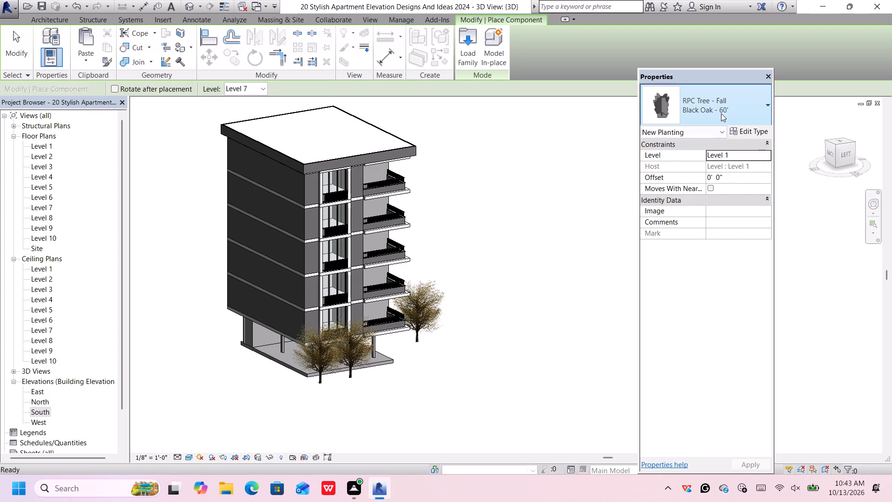
Place one RPC conifer of type Chinese Juniper - 7' just in front of the far beech tree and end placement.
{"action": "left_click", "coordinate": [727, 111]}
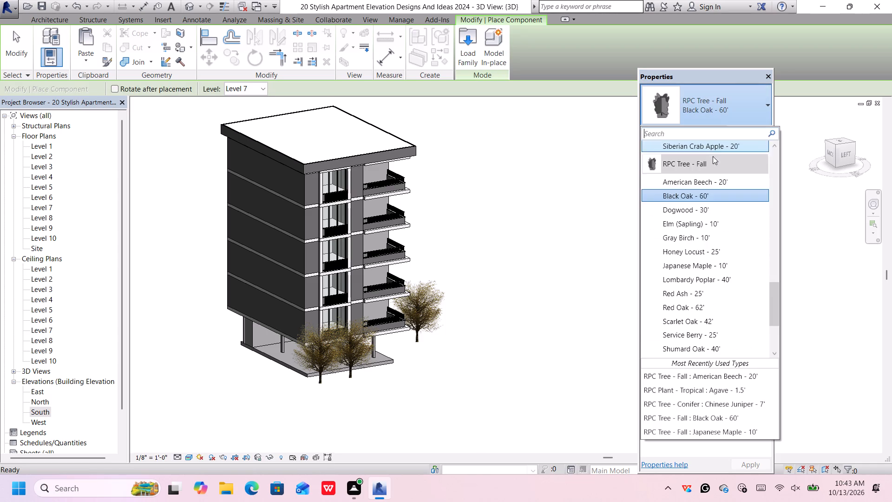
{"action": "scroll", "coordinate": [702, 199], "scroll_direction": "up", "scroll_amount": 8}
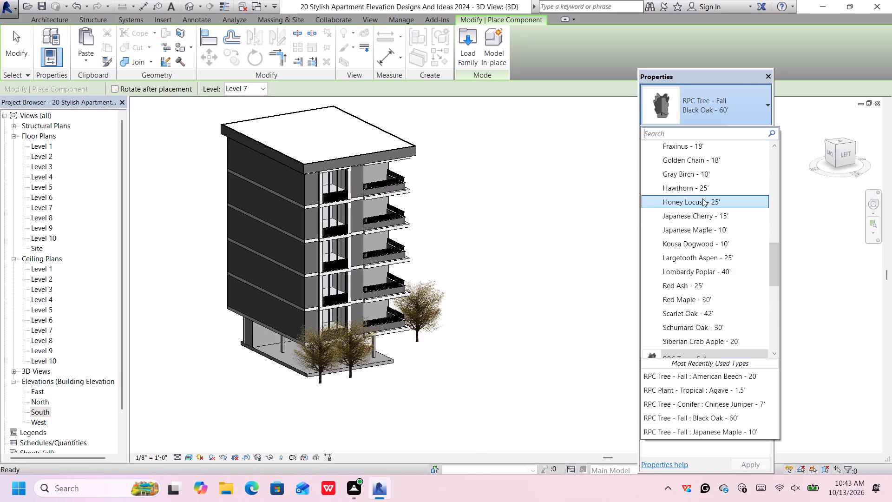
{"action": "scroll", "coordinate": [702, 198], "scroll_direction": "up", "scroll_amount": 11}
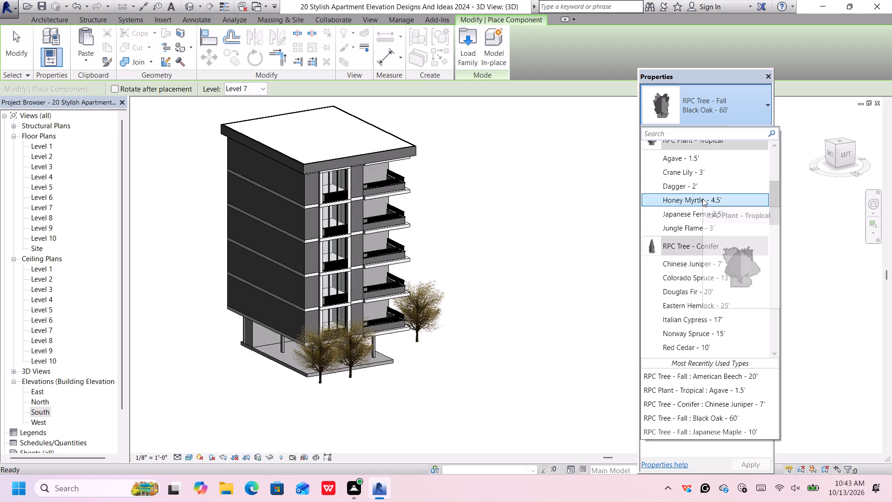
{"action": "left_click", "coordinate": [688, 246]}
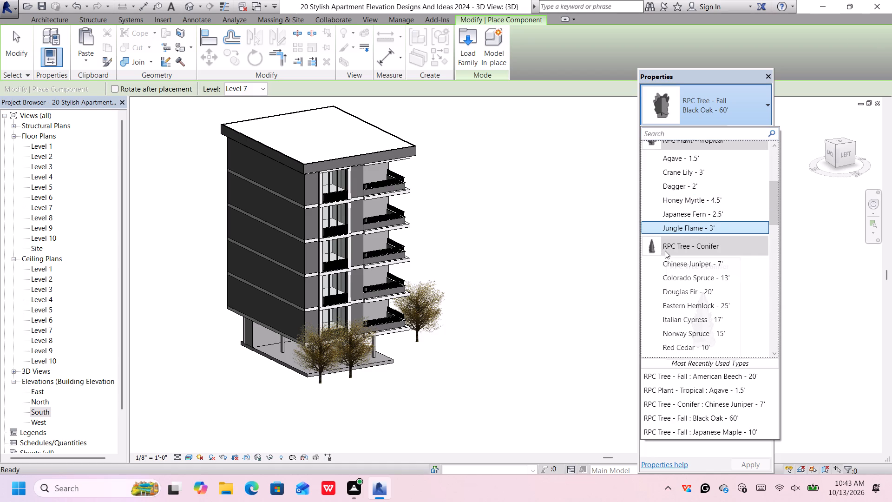
{"action": "left_click", "coordinate": [663, 250]}
{"action": "double_click", "coordinate": [656, 249]}
{"action": "left_click", "coordinate": [660, 263]}
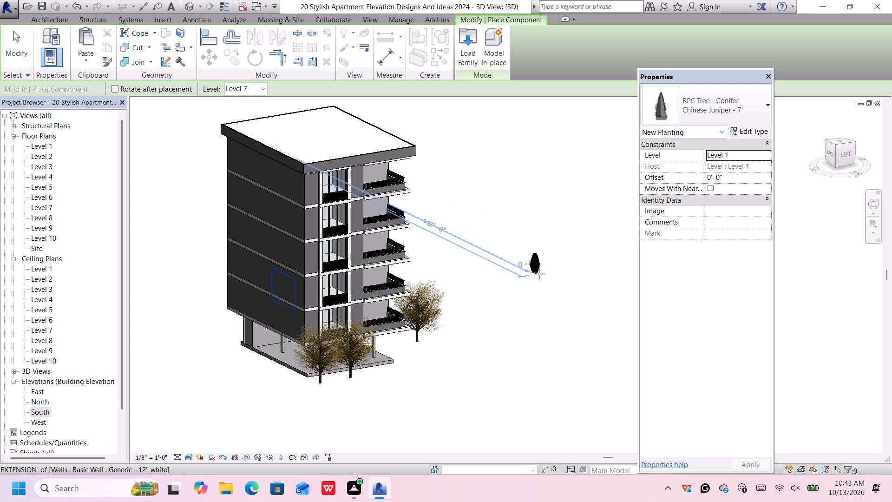
{"action": "left_click", "coordinate": [424, 349]}
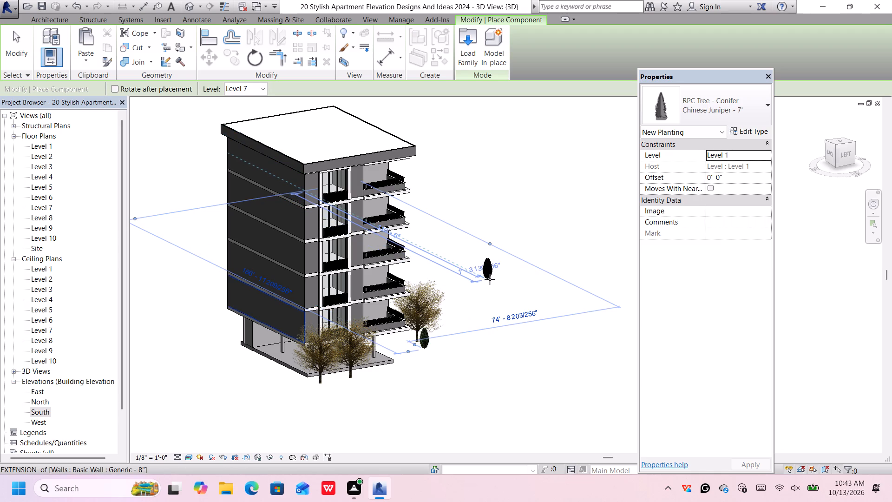
{"action": "key", "text": "Escape"}
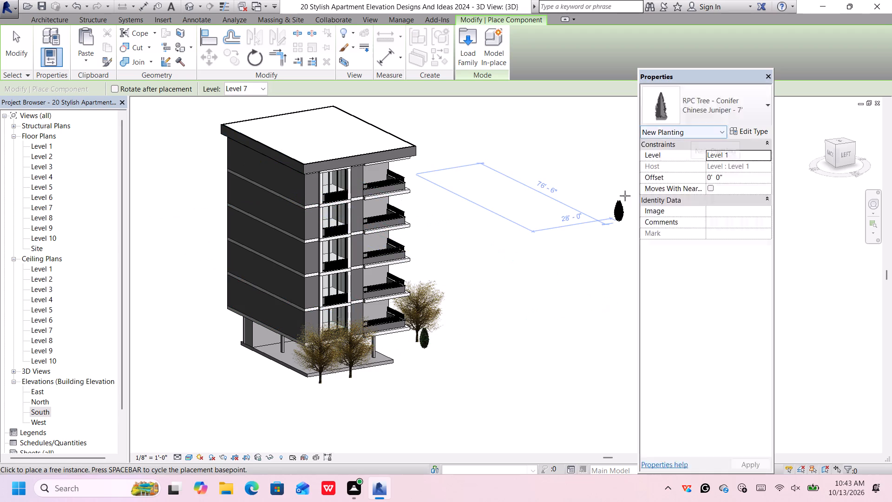
{"action": "key", "text": "Escape"}
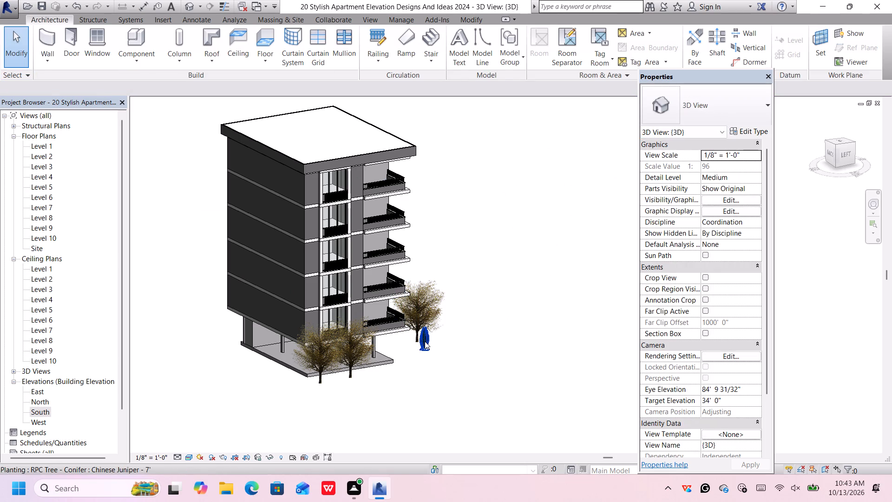
Change the placed Chinese Juniper's type to Colorado Spruce - 13' and clear the selection.
{"action": "left_click", "coordinate": [425, 341]}
{"action": "left_click", "coordinate": [699, 109]}
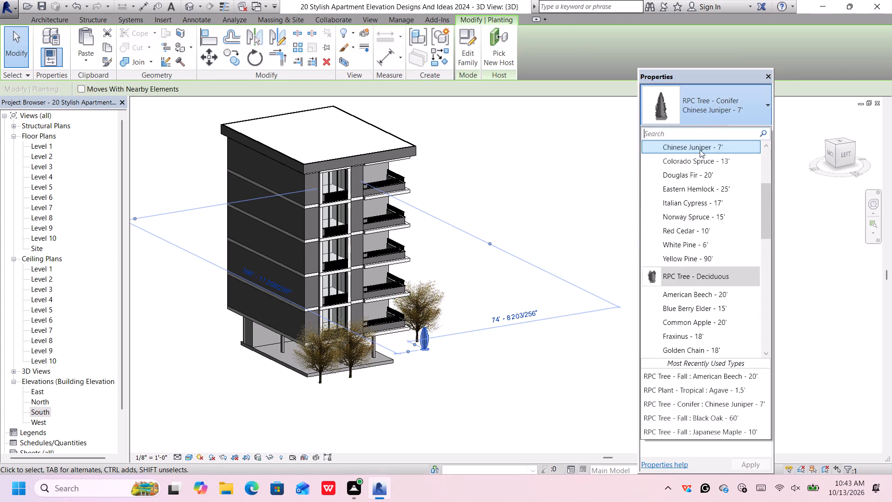
{"action": "scroll", "coordinate": [692, 217], "scroll_direction": "up", "scroll_amount": 2}
{"action": "left_click", "coordinate": [691, 222]}
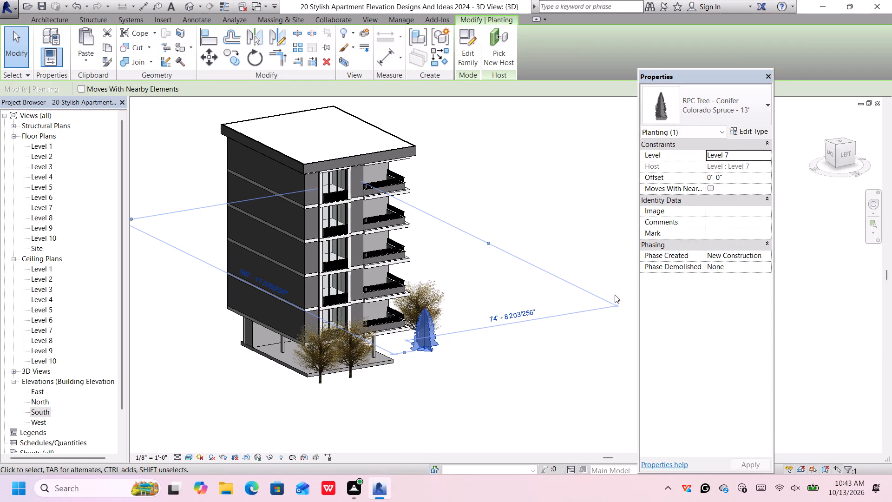
{"action": "left_click", "coordinate": [489, 365]}
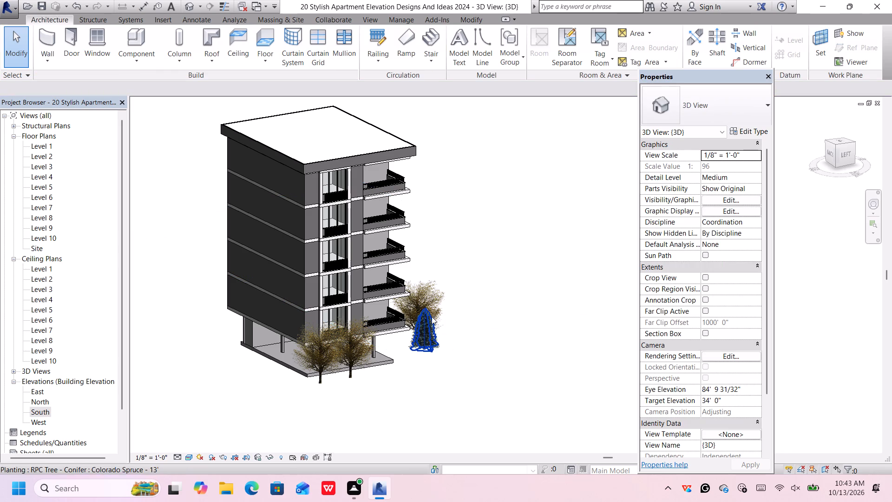
Change the far beech tree behind the spruce to the RPC fall type Black Oak - 60' and clear the selection.
{"action": "left_click", "coordinate": [426, 299]}
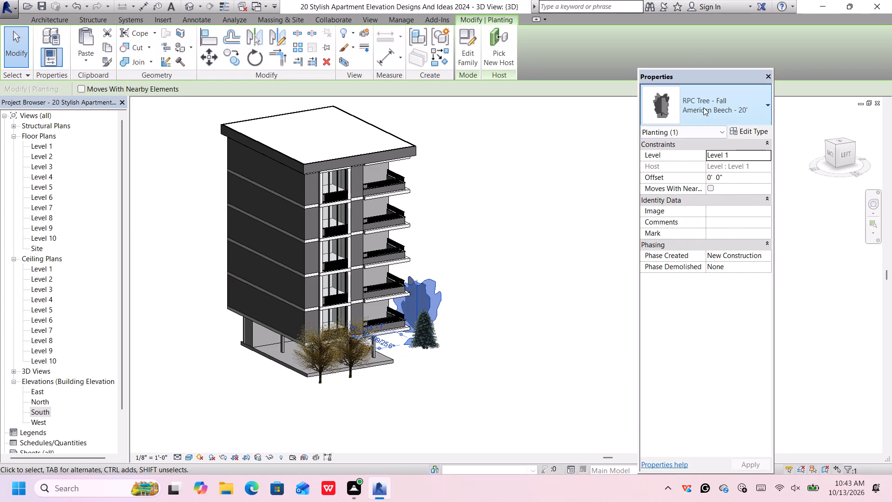
{"action": "left_click", "coordinate": [703, 107]}
{"action": "left_click", "coordinate": [708, 194]}
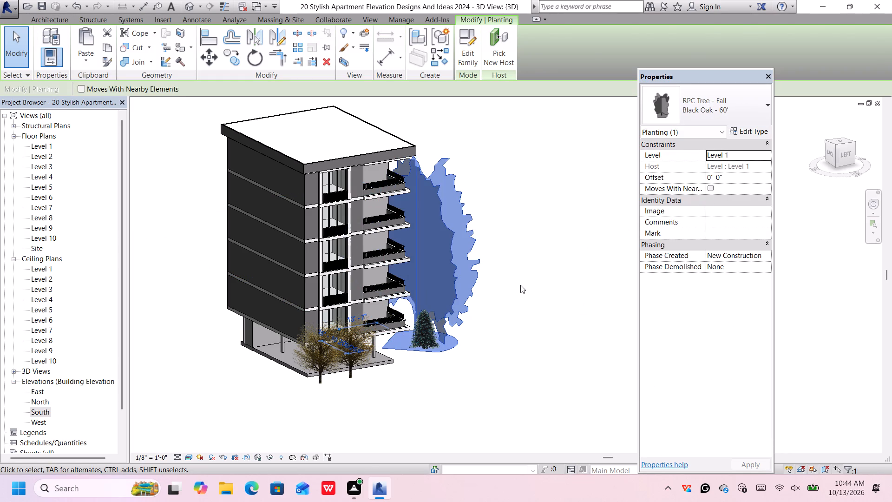
{"action": "left_click", "coordinate": [521, 284]}
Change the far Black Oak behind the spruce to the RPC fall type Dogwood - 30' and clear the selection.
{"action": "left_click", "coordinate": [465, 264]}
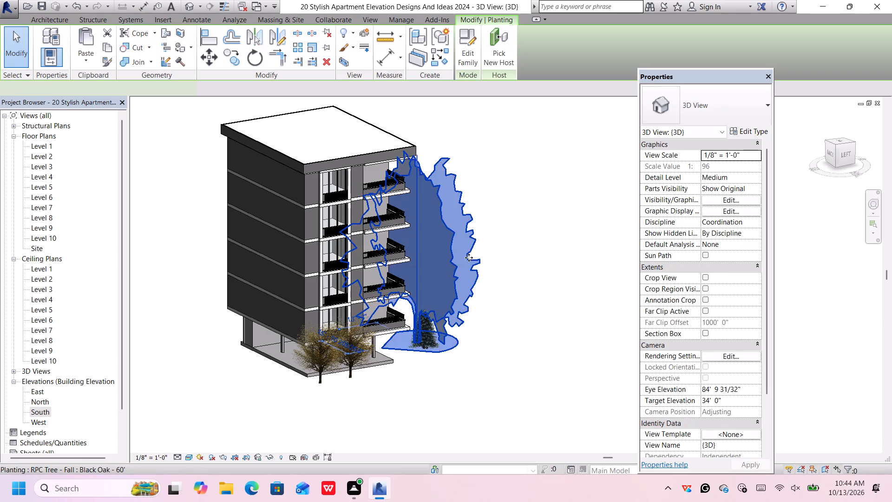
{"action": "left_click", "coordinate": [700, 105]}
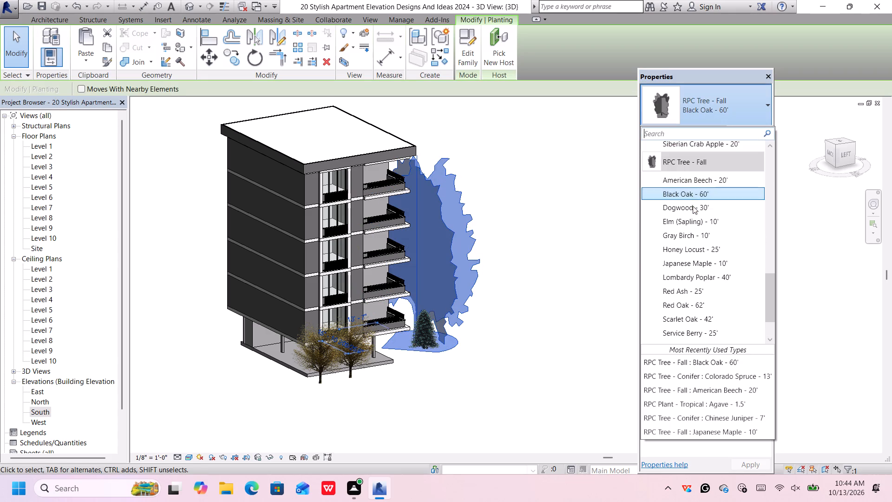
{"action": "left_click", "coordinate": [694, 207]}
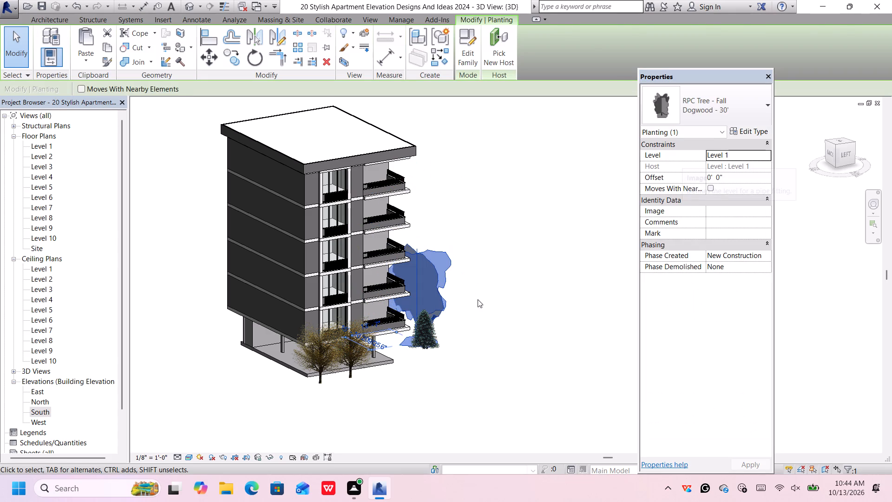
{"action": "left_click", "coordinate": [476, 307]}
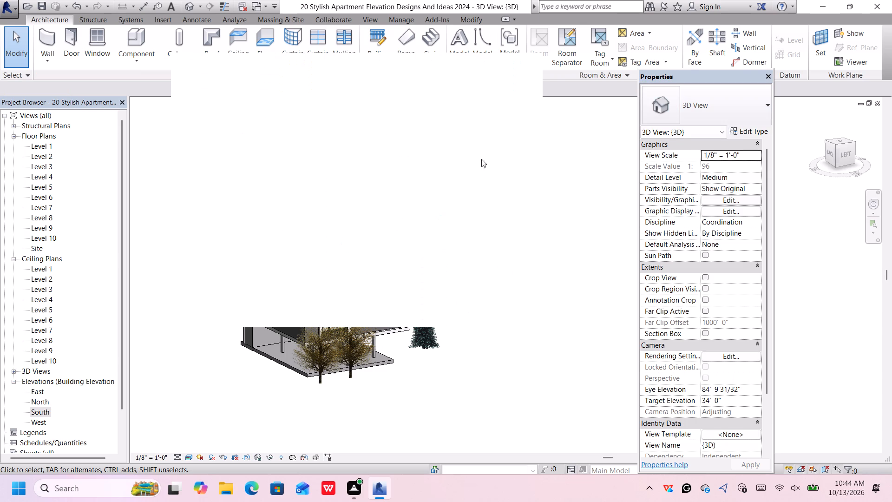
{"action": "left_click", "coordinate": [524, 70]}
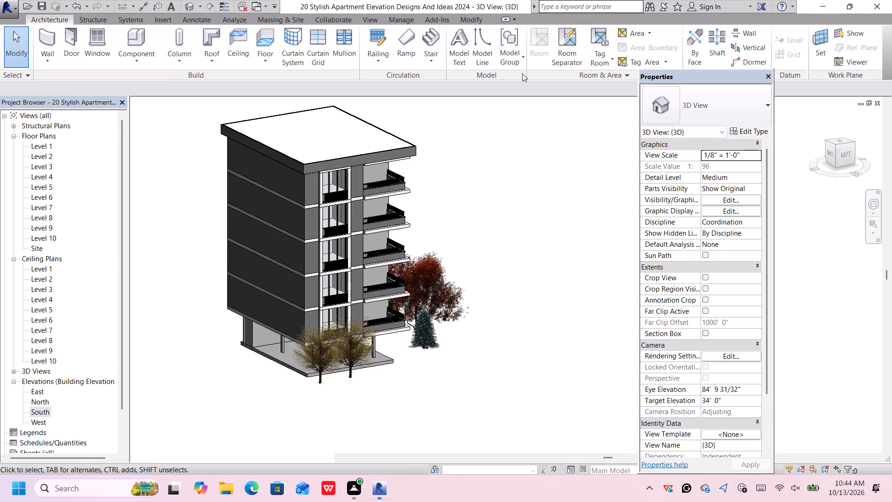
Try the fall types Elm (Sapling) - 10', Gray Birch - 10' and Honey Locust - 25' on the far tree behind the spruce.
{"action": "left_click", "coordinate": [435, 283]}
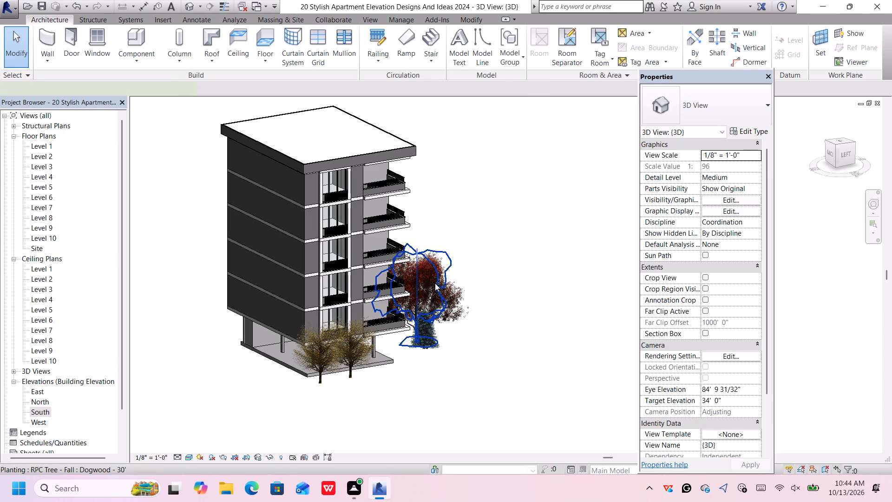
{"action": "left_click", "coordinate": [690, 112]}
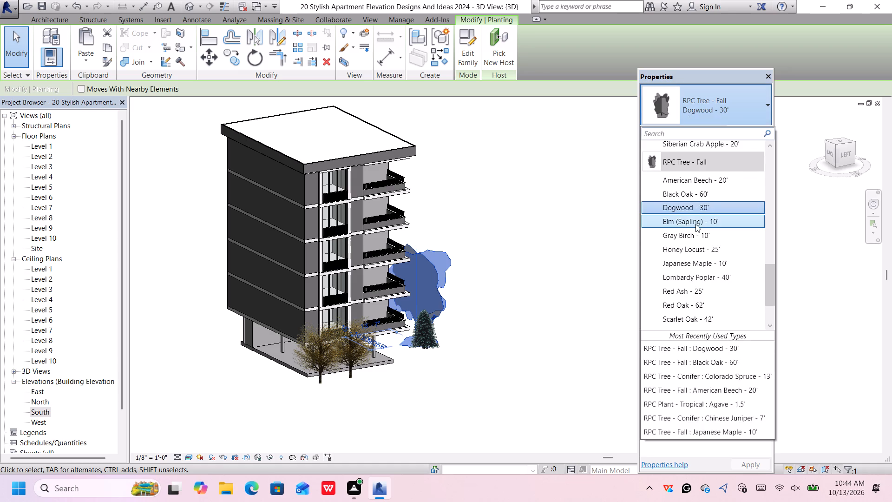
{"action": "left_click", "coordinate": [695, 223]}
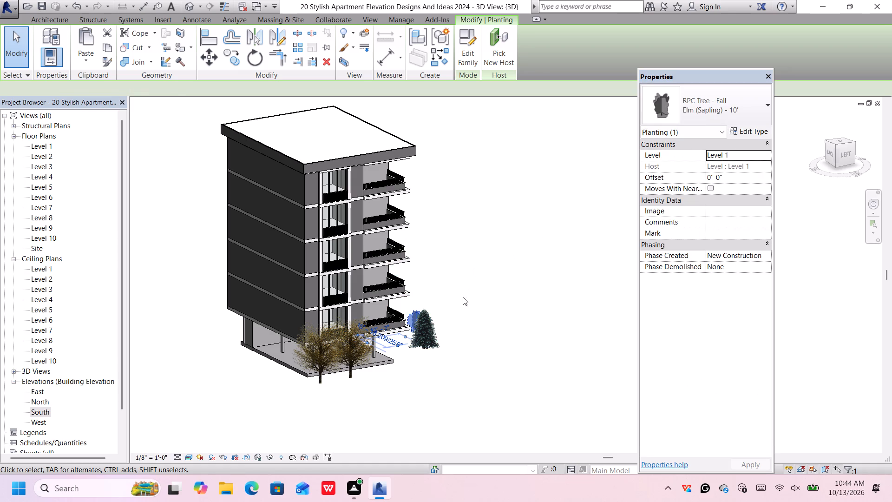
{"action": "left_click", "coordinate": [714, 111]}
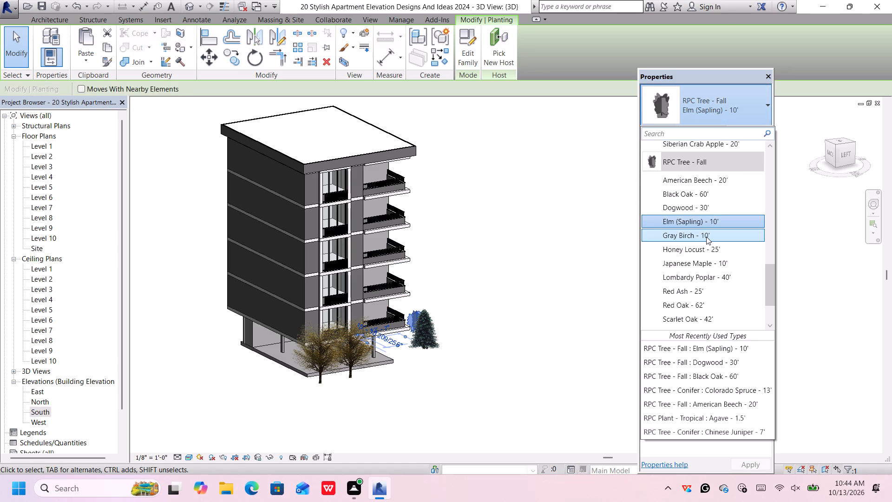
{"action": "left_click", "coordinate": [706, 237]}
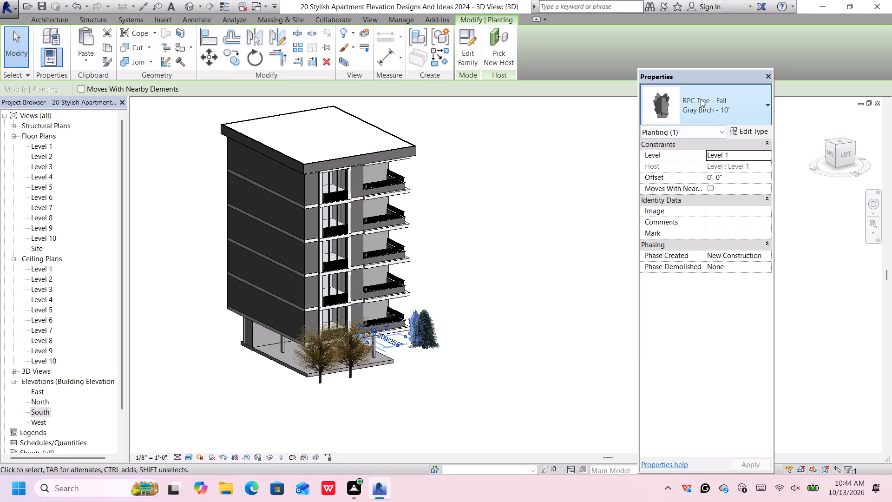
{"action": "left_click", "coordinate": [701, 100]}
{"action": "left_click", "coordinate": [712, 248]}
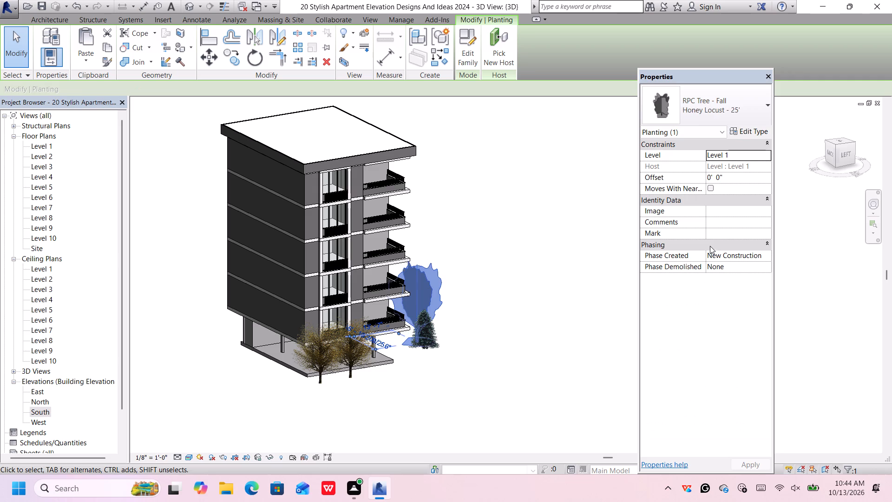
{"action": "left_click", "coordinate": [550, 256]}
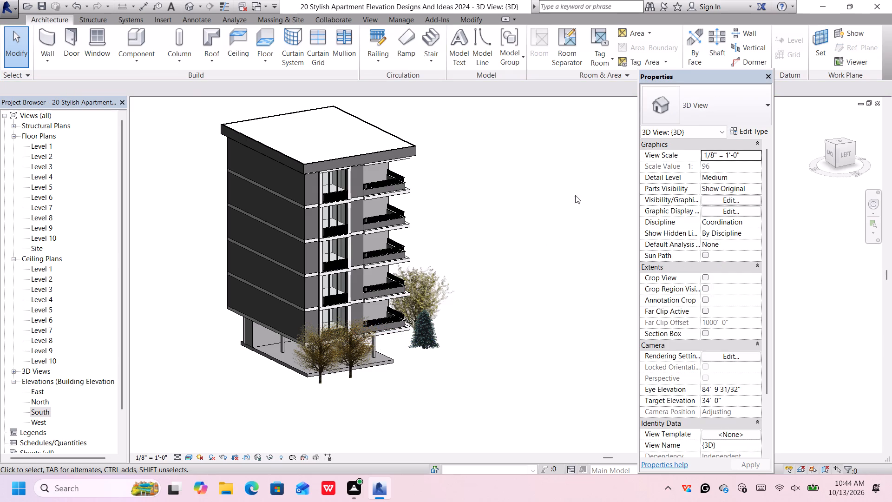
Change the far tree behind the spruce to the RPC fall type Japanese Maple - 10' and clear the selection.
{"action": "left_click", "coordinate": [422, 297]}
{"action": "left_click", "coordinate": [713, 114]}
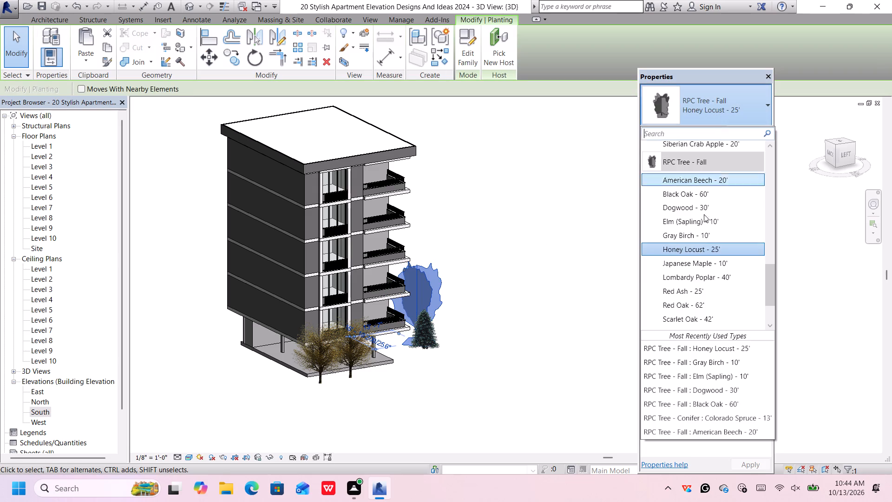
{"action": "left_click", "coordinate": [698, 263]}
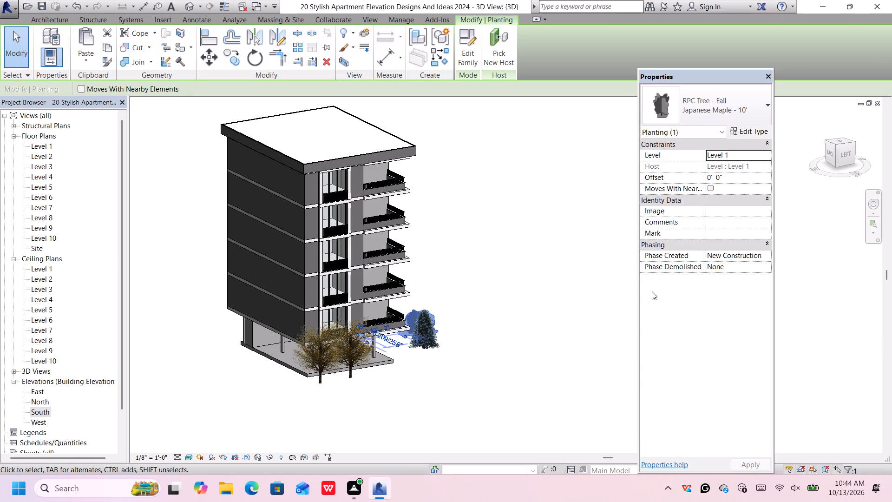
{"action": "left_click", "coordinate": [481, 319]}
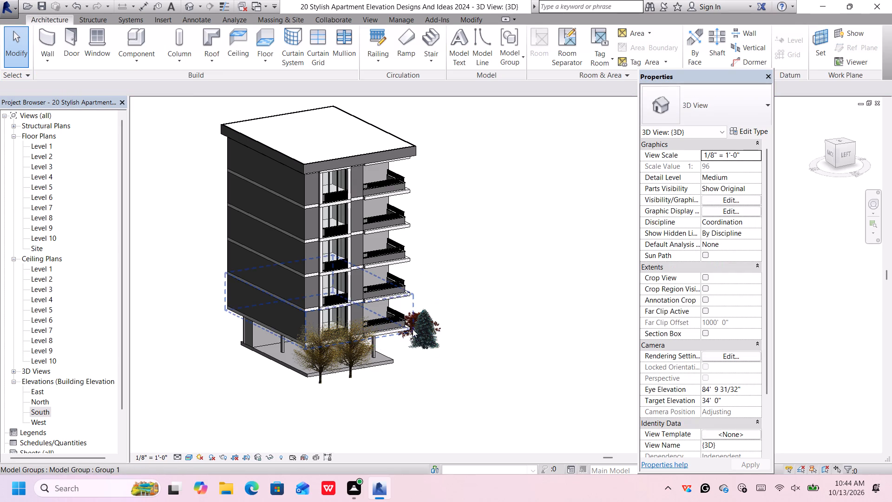
Change the red maple beyond the spruce to the RPC fall type Lombardy Poplar - 40' and clear the selection.
{"action": "scroll", "coordinate": [413, 321], "scroll_direction": "up", "scroll_amount": 14}
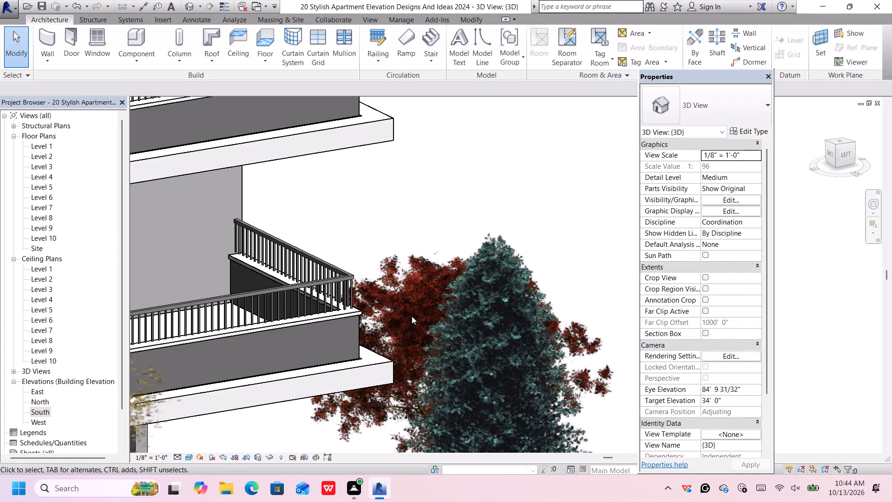
{"action": "left_click", "coordinate": [402, 304]}
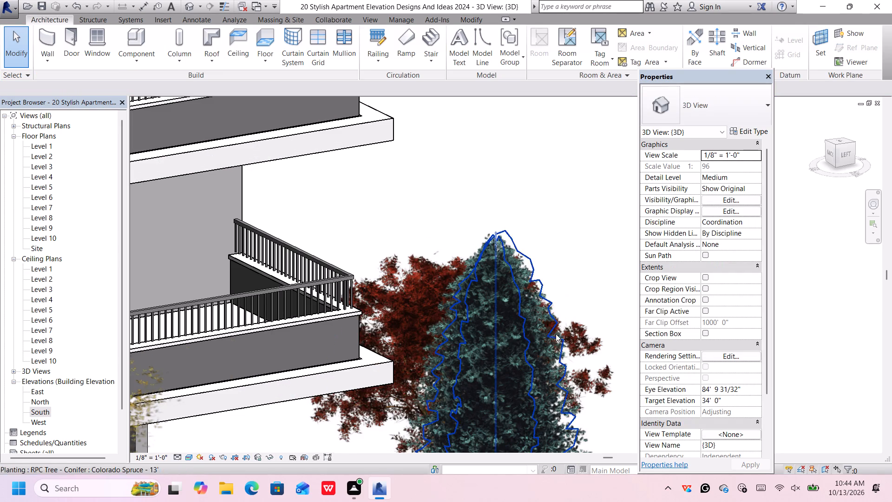
{"action": "left_click", "coordinate": [584, 343]}
{"action": "scroll", "coordinate": [584, 334], "scroll_direction": "down", "scroll_amount": 6}
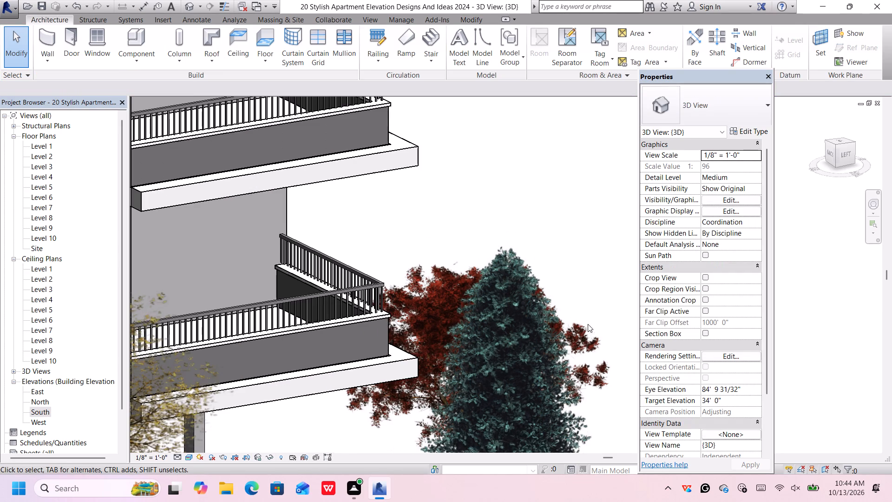
{"action": "scroll", "coordinate": [589, 324], "scroll_direction": "up", "scroll_amount": 1}
{"action": "scroll", "coordinate": [600, 306], "scroll_direction": "down", "scroll_amount": 4}
{"action": "middle_click_drag", "start_coordinate": [600, 306], "coordinate": [570, 252]}
{"action": "middle_click", "coordinate": [570, 252]}
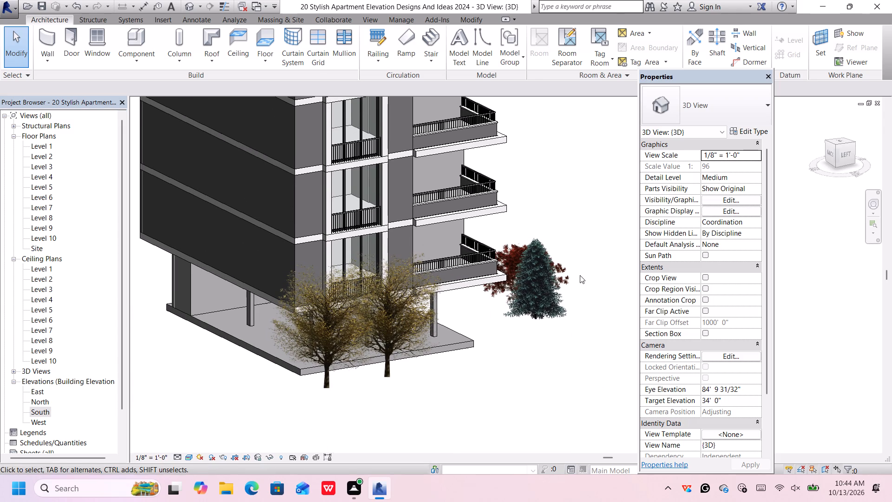
{"action": "middle_click_drag", "start_coordinate": [580, 275], "coordinate": [568, 273]}
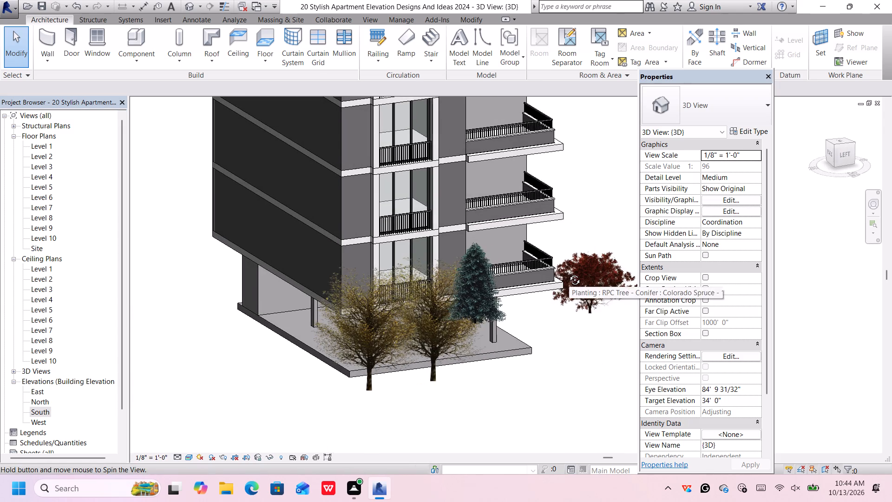
{"action": "middle_click_drag", "start_coordinate": [568, 273], "coordinate": [567, 272]}
{"action": "left_click", "coordinate": [595, 293]}
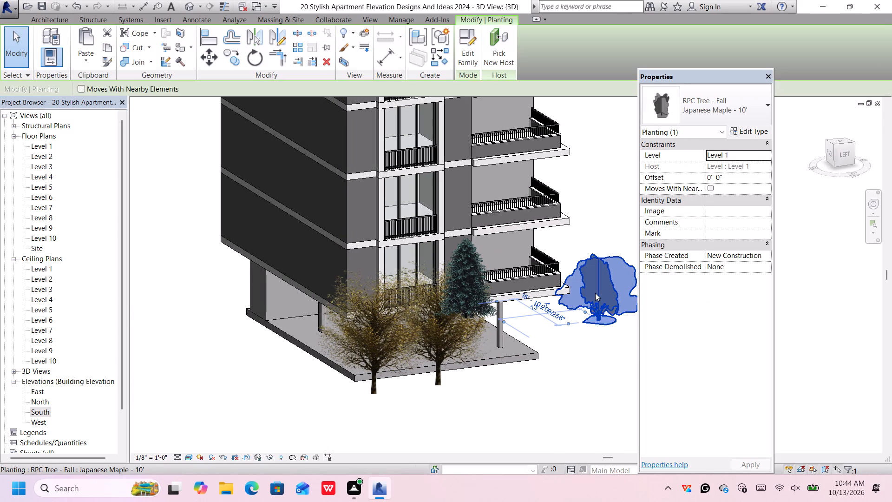
{"action": "left_click", "coordinate": [731, 114]}
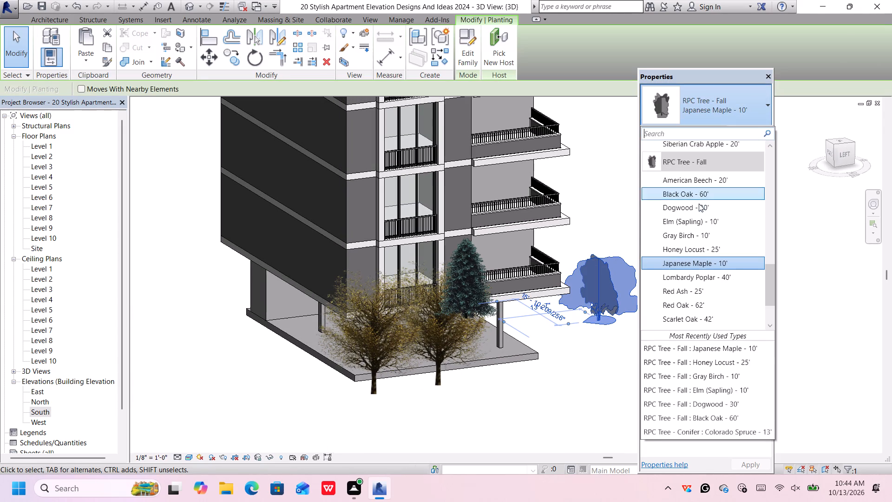
{"action": "left_click", "coordinate": [687, 277]}
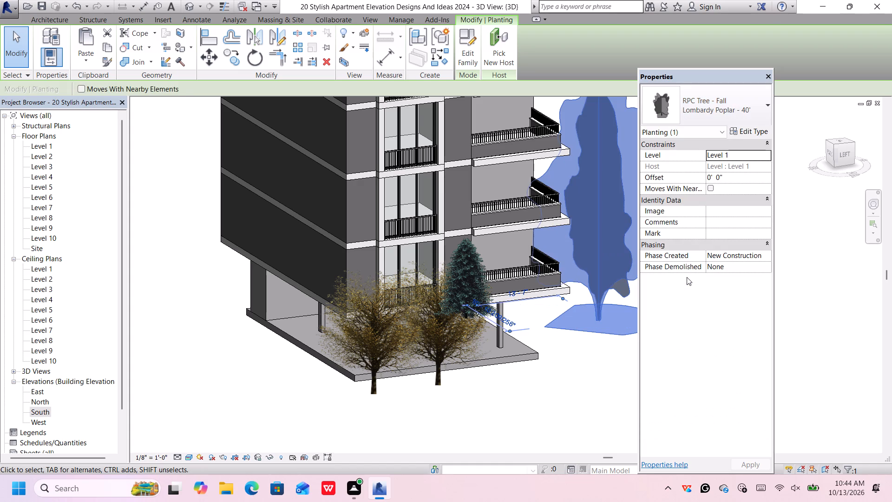
{"action": "left_click", "coordinate": [591, 352]}
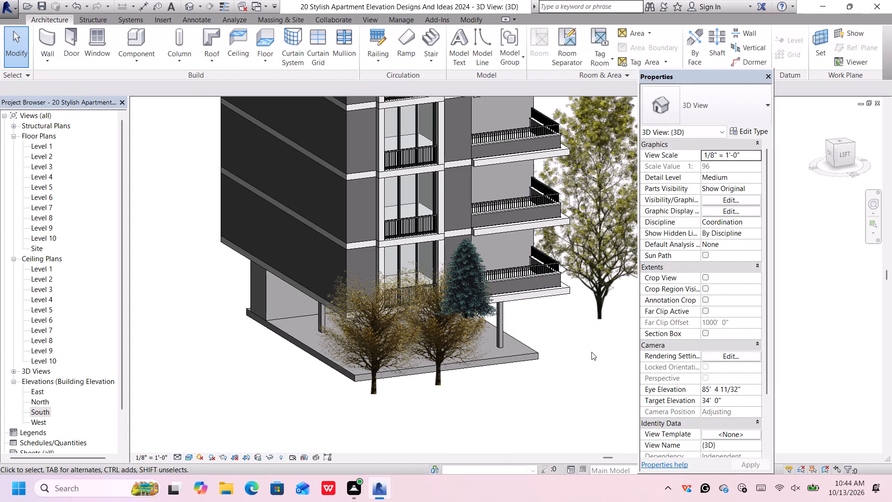
Set the Colorado Spruce's level constraint to Level 1.
{"action": "scroll", "coordinate": [595, 343], "scroll_direction": "down", "scroll_amount": 2}
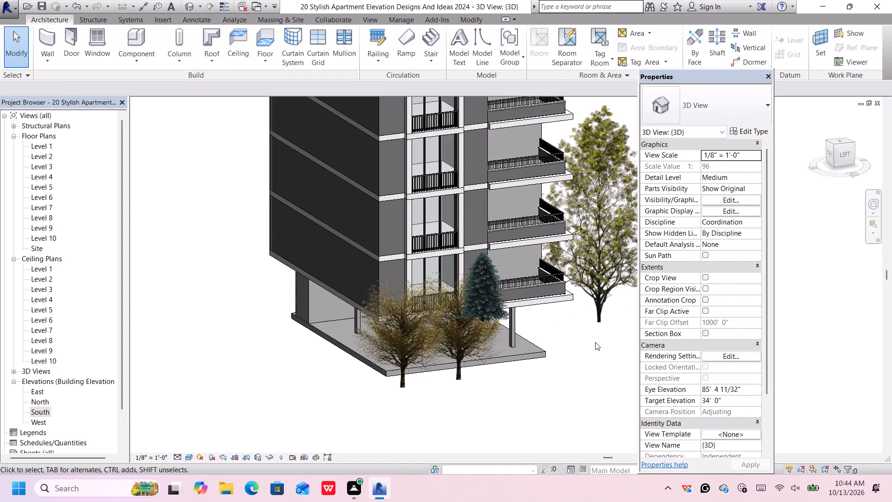
{"action": "scroll", "coordinate": [595, 342], "scroll_direction": "down", "scroll_amount": 2}
{"action": "scroll", "coordinate": [595, 342], "scroll_direction": "up", "scroll_amount": 2}
{"action": "middle_click_drag", "start_coordinate": [595, 341], "coordinate": [555, 303]}
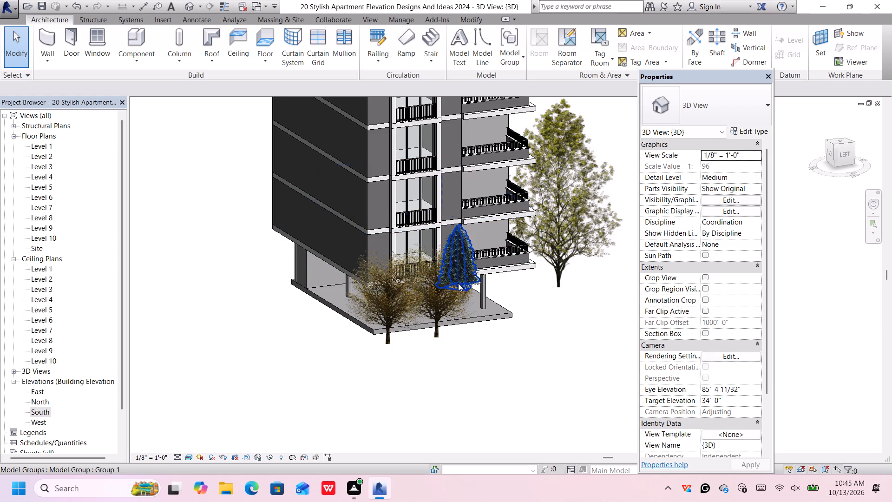
{"action": "middle_click_drag", "start_coordinate": [470, 315], "coordinate": [480, 321]}
{"action": "left_click", "coordinate": [463, 267]}
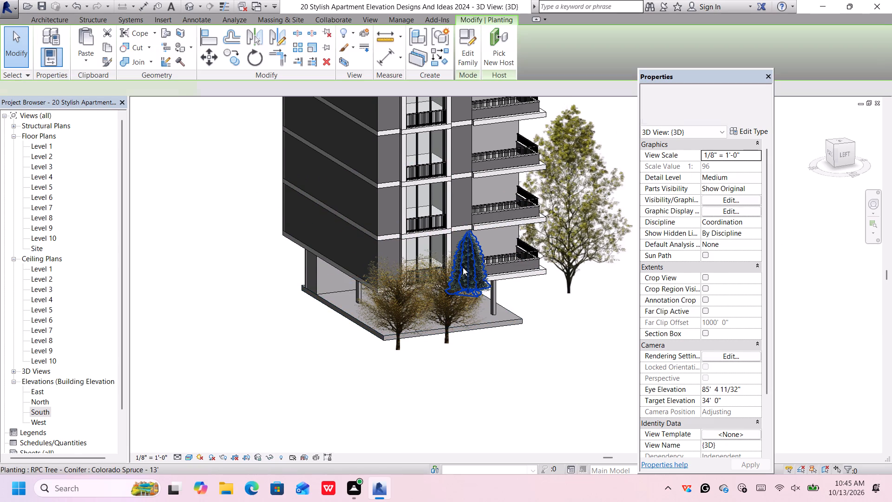
{"action": "left_click", "coordinate": [766, 154]}
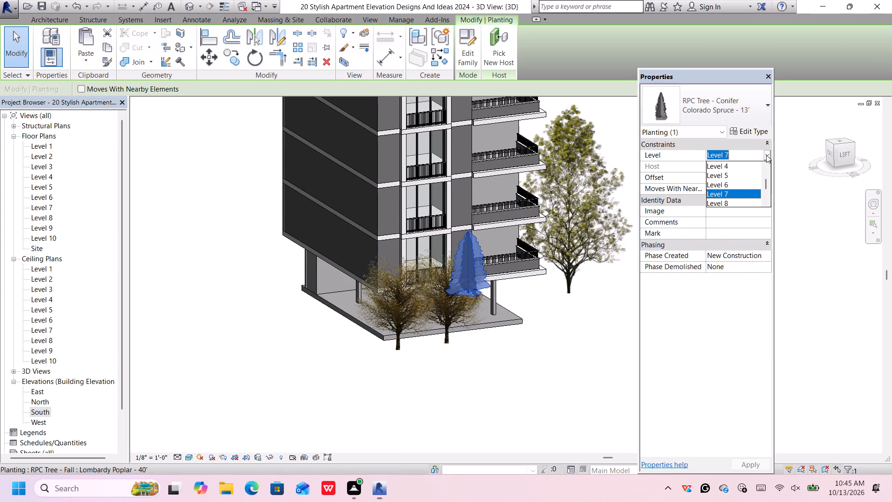
{"action": "scroll", "coordinate": [730, 174], "scroll_direction": "up", "scroll_amount": 9}
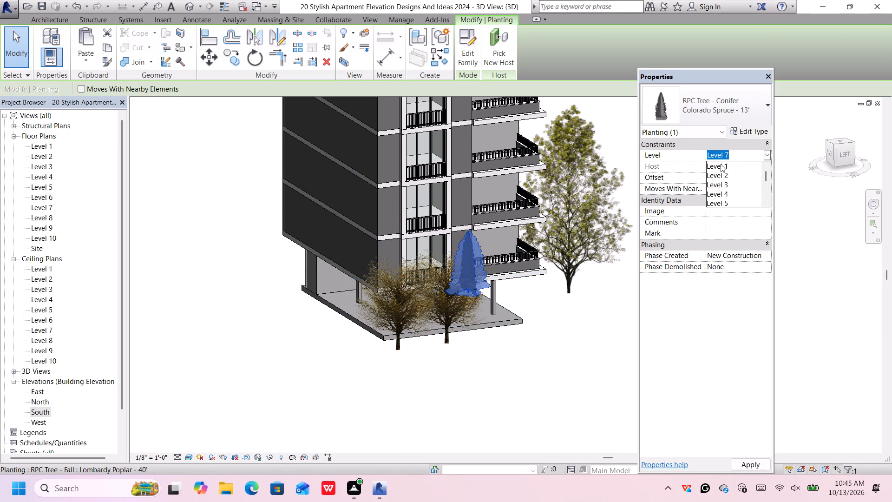
{"action": "left_click", "coordinate": [721, 164]}
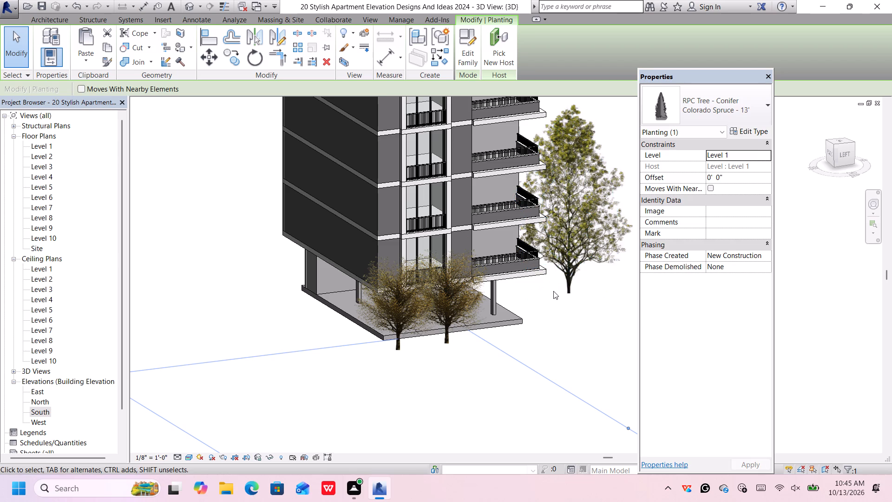
Set the longer temporary dimension locating the Colorado Spruce to 4'.
{"action": "scroll", "coordinate": [553, 291], "scroll_direction": "down", "scroll_amount": 6}
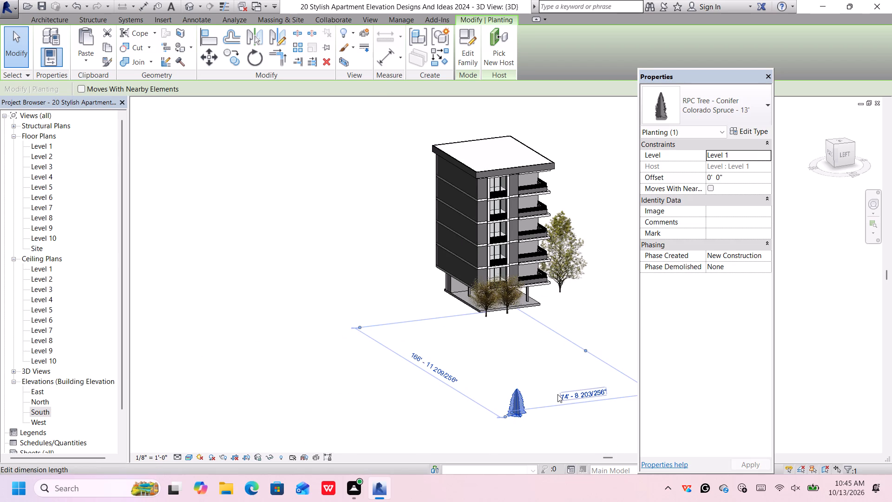
{"action": "left_click", "coordinate": [453, 378]}
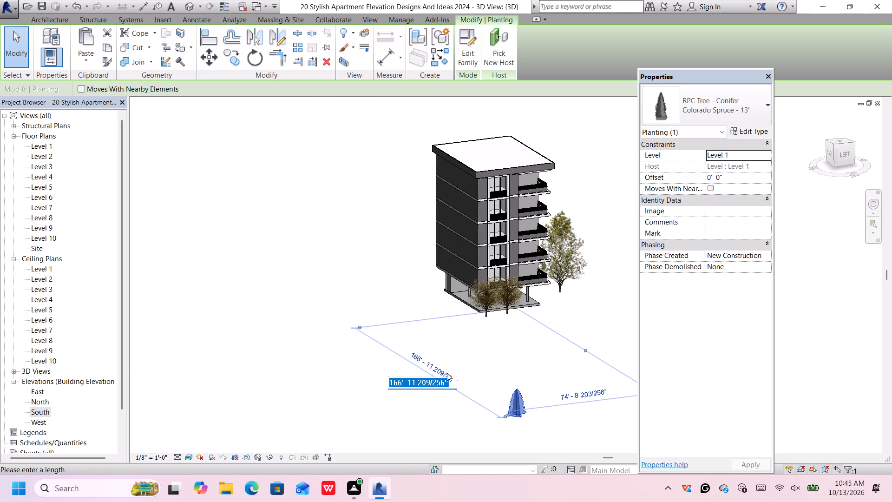
{"action": "type", "text": "4'"}
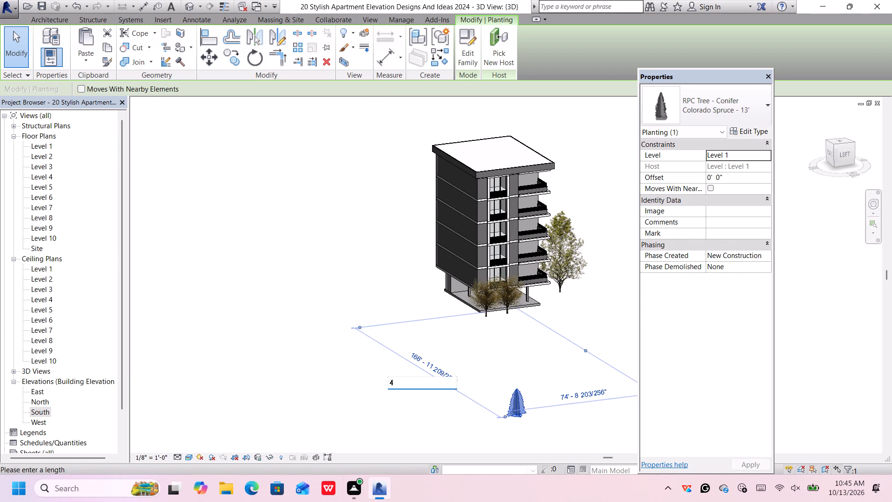
{"action": "key", "text": "Return"}
Set the remaining temporary dimension locating the Colorado Spruce to 0' and dismiss the notification card.
{"action": "left_click", "coordinate": [575, 398]}
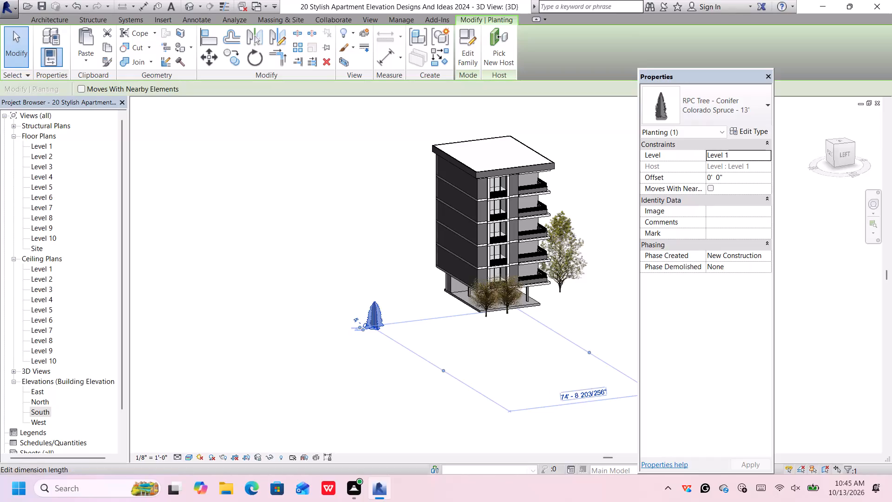
{"action": "type", "text": "0'"}
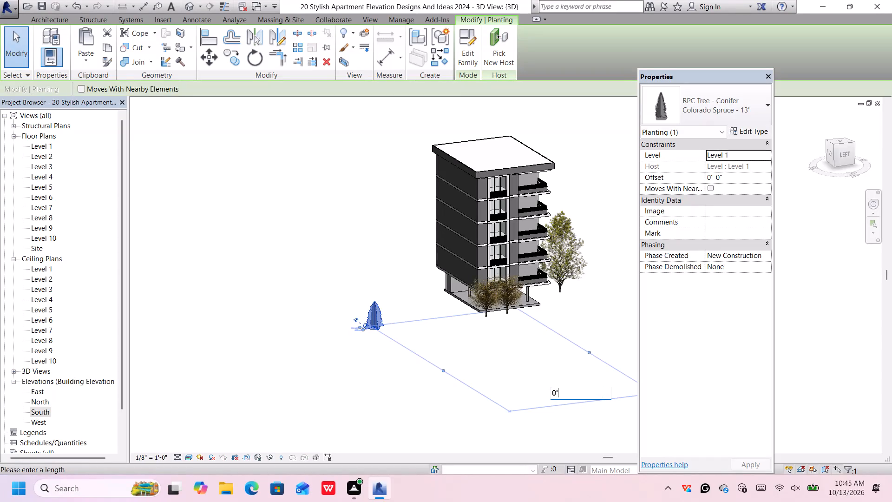
{"action": "key", "text": "Return"}
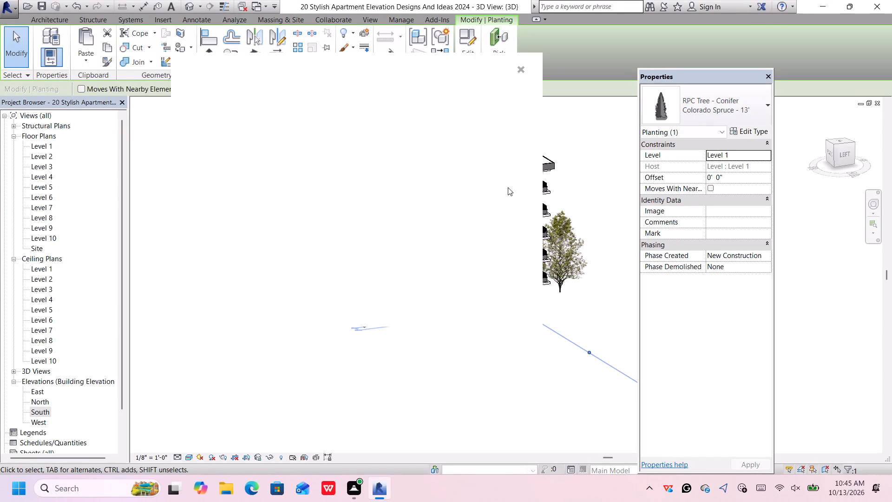
{"action": "left_click", "coordinate": [519, 70]}
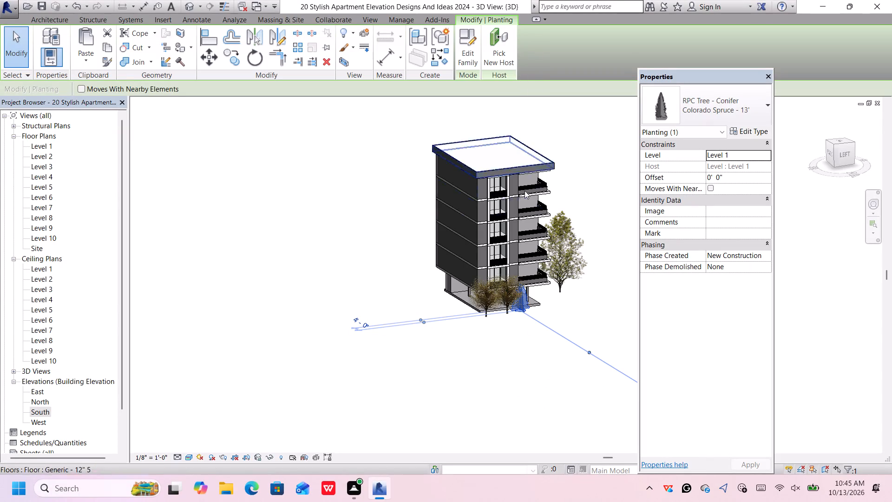
Nudge the Colorado Spruce sideways past the slab's end, to a temporary dimension of about 12' 4".
{"action": "key", "text": "Right"}
{"action": "key", "text": "Right"}
{"action": "key", "text": "Right"}
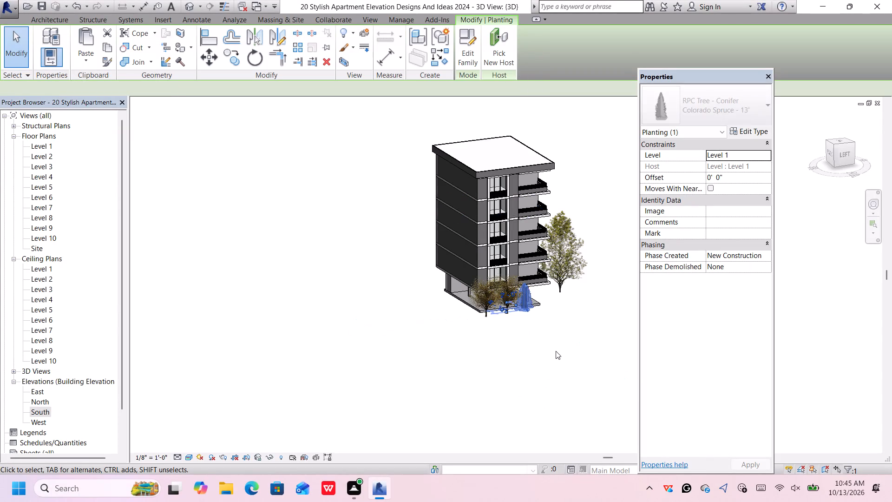
{"action": "key", "text": "Right"}
{"action": "key", "text": "Right"}
{"action": "key", "text": "Right"}
{"action": "key", "text": "Right"}
{"action": "key", "text": "Right"}
{"action": "key", "text": "Right"}
{"action": "key", "text": "Right"}
{"action": "key", "text": "Right"}
{"action": "key", "text": "Right"}
{"action": "key", "text": "Right"}
{"action": "key", "text": "Right"}
{"action": "key", "text": "Right"}
{"action": "key", "text": "Right"}
{"action": "key", "text": "Right"}
{"action": "key", "text": "Right"}
{"action": "key", "text": "Right"}
{"action": "key", "text": "Right"}
{"action": "key", "text": "Right"}
{"action": "key", "text": "Right"}
{"action": "key", "text": "Right"}
{"action": "key", "text": "Right"}
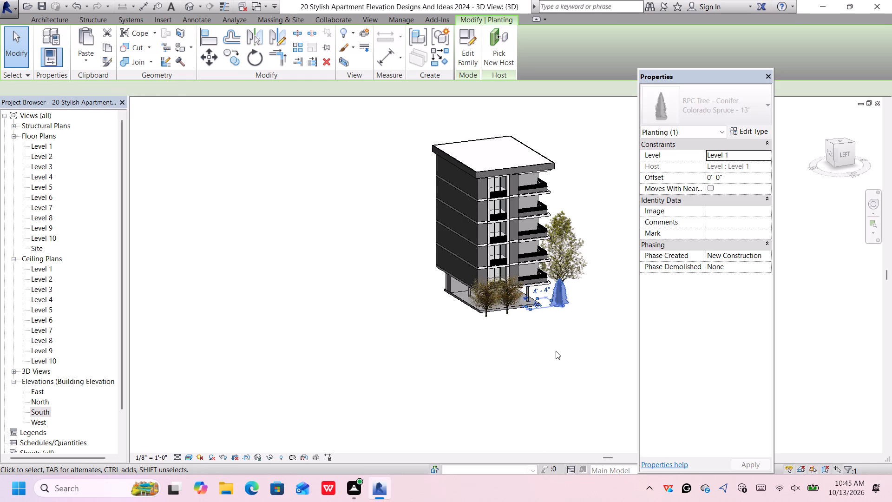
{"action": "key", "text": "Right"}
{"action": "key", "text": "Right"}
{"action": "key", "text": "Right"}
{"action": "key", "text": "Right"}
{"action": "key", "text": "Right"}
{"action": "key", "text": "Right"}
{"action": "key", "text": "Right"}
{"action": "key", "text": "Right"}
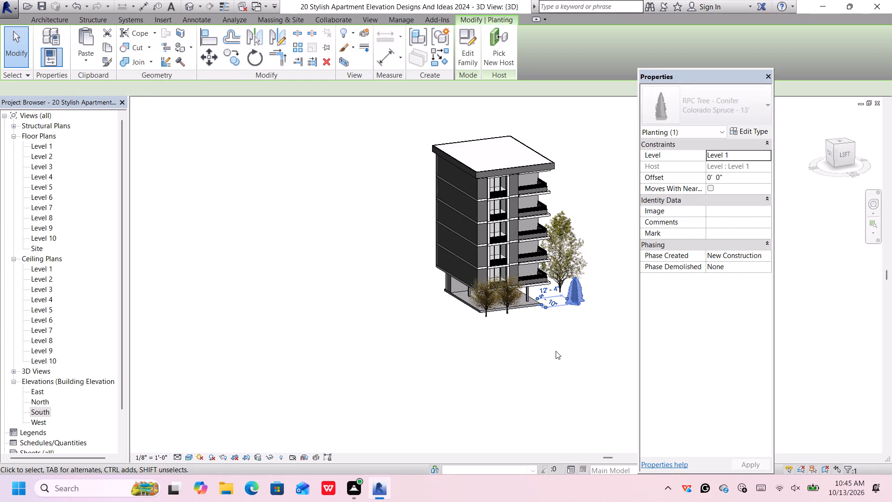
Nudge the Colorado Spruce back toward the Lombardy Poplar so it stands just in front of its trunk, and clear the selection.
{"action": "key", "text": "Down"}
{"action": "key", "text": "Up"}
{"action": "key", "text": "Up"}
{"action": "key", "text": "Up"}
{"action": "key", "text": "Up"}
{"action": "key", "text": "Up"}
{"action": "key", "text": "Up"}
{"action": "key", "text": "Right"}
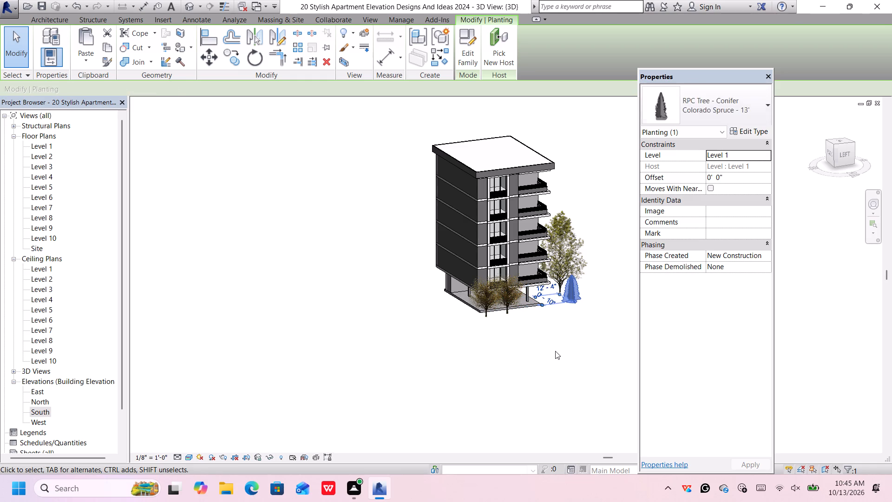
{"action": "key", "text": "Right"}
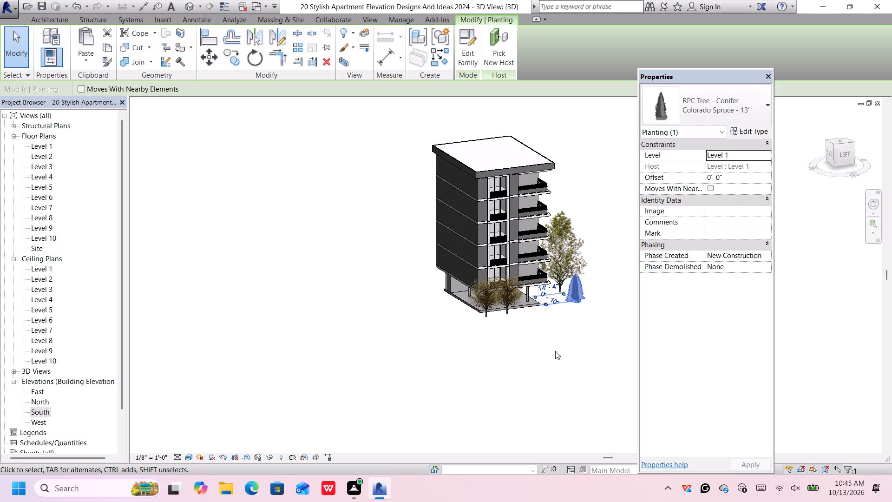
{"action": "key", "text": "Up"}
{"action": "key", "text": "Up"}
{"action": "key", "text": "Up"}
{"action": "key", "text": "Up"}
{"action": "key", "text": "Up"}
{"action": "key", "text": "Up"}
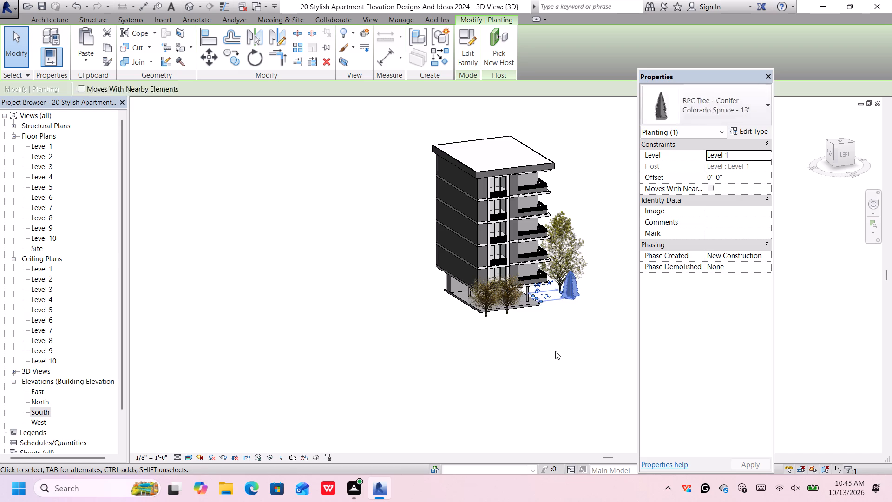
{"action": "key", "text": "Up"}
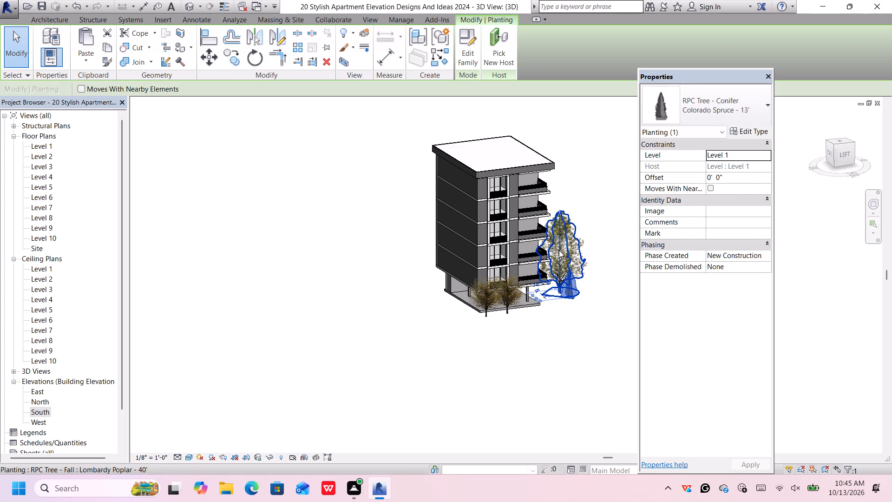
{"action": "scroll", "coordinate": [559, 250], "scroll_direction": "up", "scroll_amount": 4}
{"action": "left_click", "coordinate": [580, 385]}
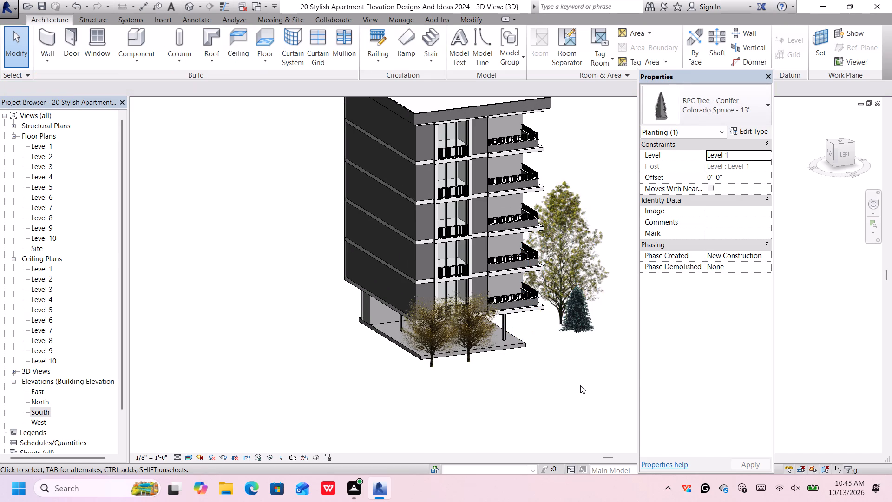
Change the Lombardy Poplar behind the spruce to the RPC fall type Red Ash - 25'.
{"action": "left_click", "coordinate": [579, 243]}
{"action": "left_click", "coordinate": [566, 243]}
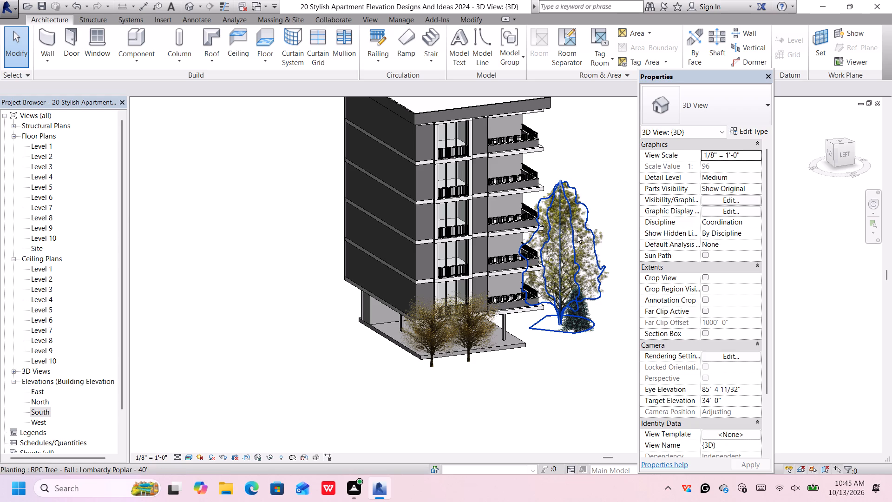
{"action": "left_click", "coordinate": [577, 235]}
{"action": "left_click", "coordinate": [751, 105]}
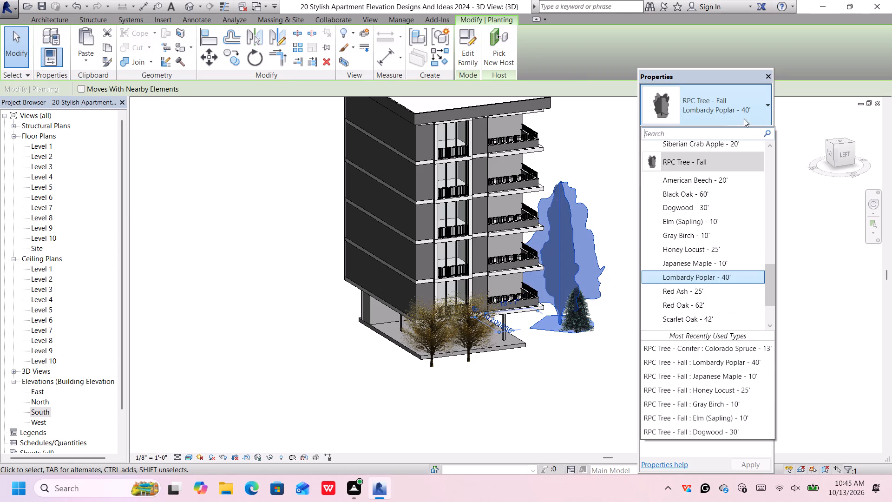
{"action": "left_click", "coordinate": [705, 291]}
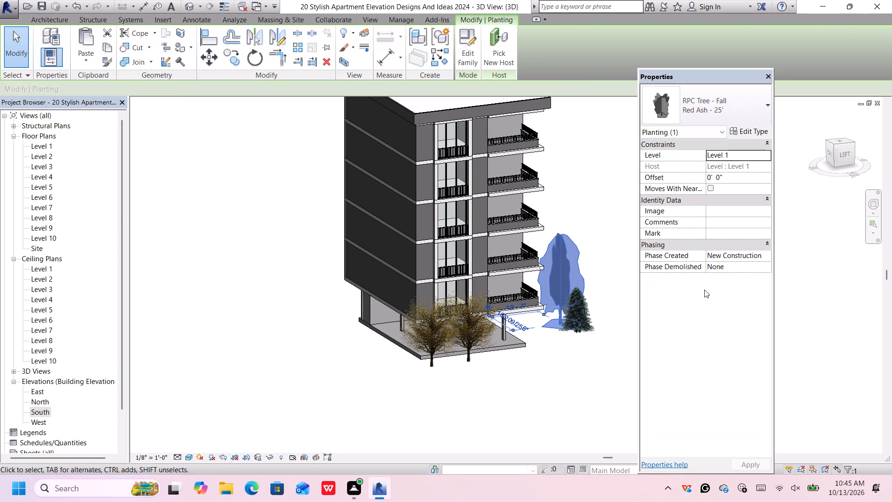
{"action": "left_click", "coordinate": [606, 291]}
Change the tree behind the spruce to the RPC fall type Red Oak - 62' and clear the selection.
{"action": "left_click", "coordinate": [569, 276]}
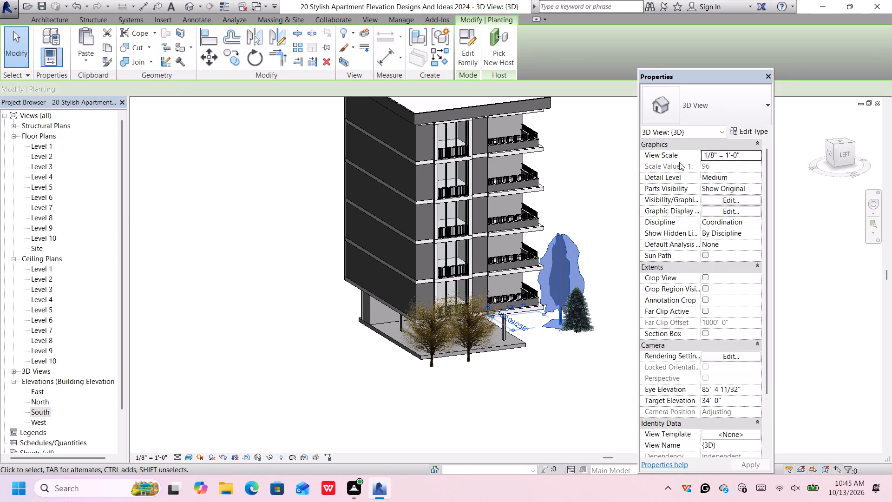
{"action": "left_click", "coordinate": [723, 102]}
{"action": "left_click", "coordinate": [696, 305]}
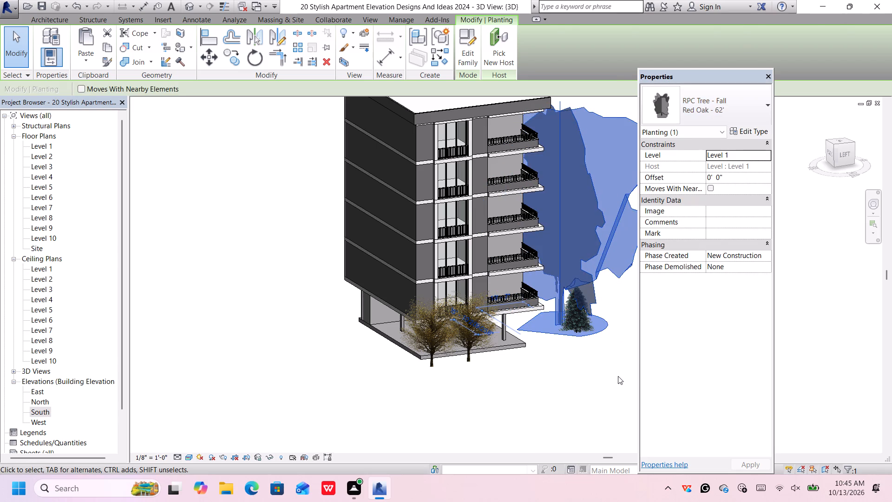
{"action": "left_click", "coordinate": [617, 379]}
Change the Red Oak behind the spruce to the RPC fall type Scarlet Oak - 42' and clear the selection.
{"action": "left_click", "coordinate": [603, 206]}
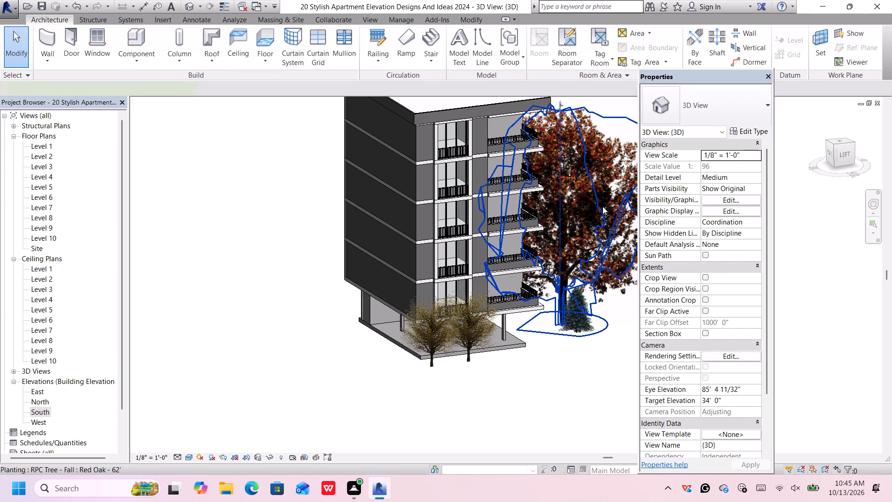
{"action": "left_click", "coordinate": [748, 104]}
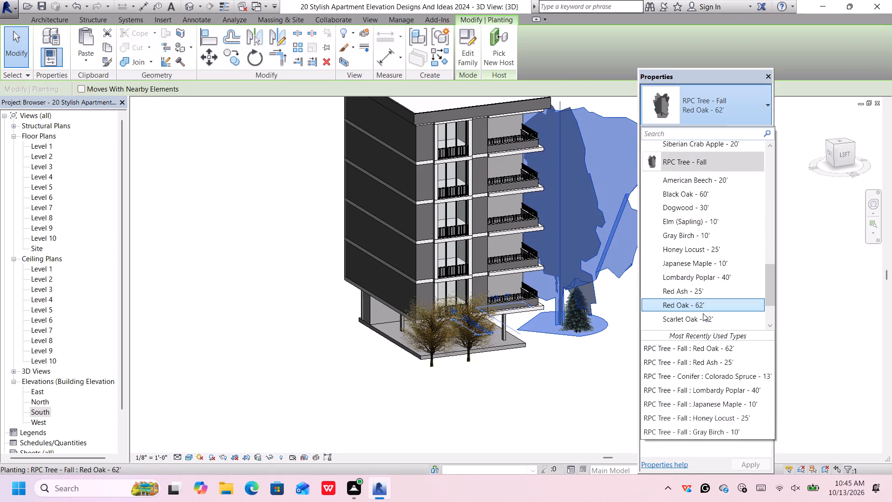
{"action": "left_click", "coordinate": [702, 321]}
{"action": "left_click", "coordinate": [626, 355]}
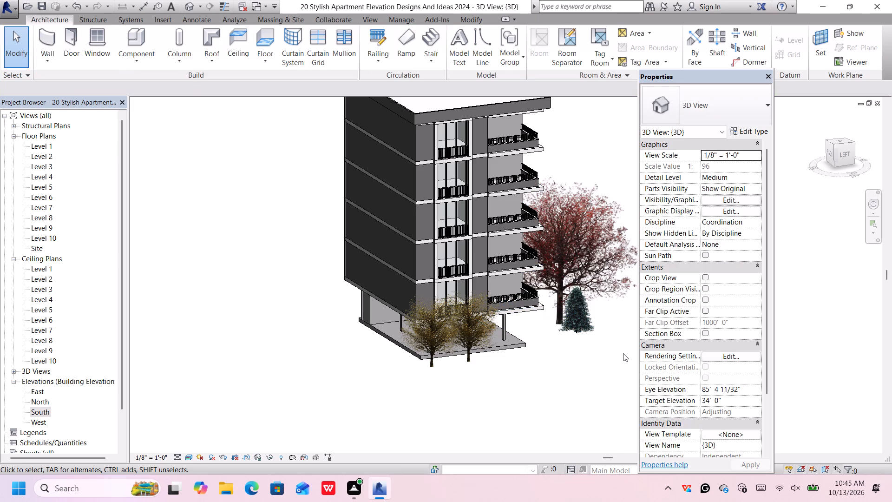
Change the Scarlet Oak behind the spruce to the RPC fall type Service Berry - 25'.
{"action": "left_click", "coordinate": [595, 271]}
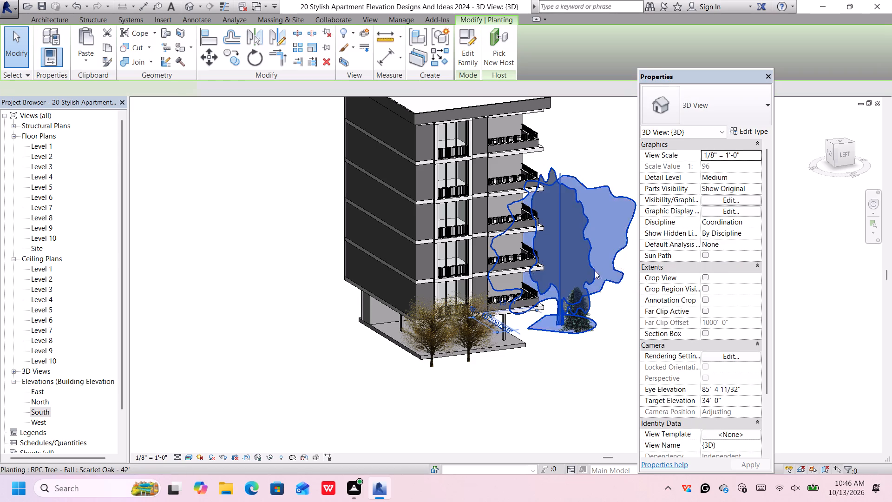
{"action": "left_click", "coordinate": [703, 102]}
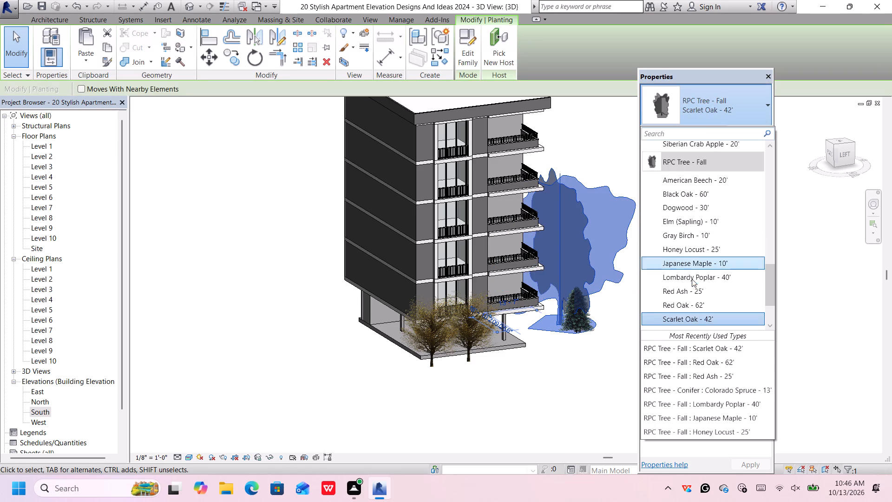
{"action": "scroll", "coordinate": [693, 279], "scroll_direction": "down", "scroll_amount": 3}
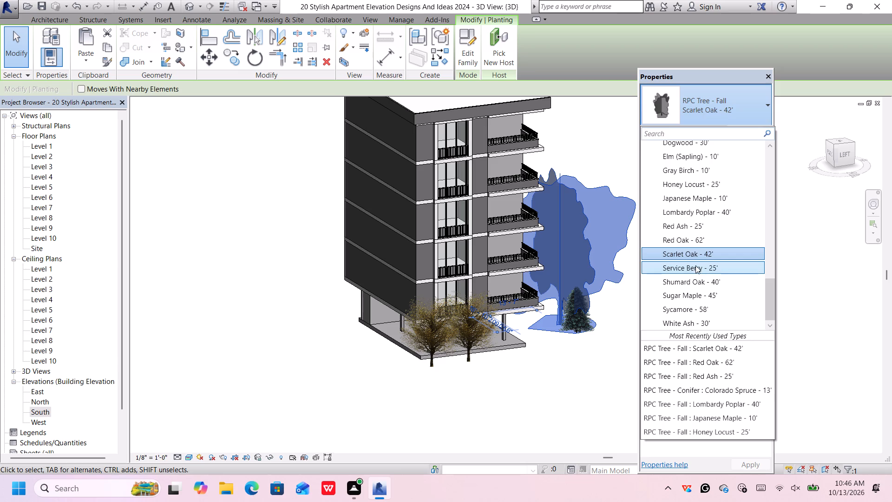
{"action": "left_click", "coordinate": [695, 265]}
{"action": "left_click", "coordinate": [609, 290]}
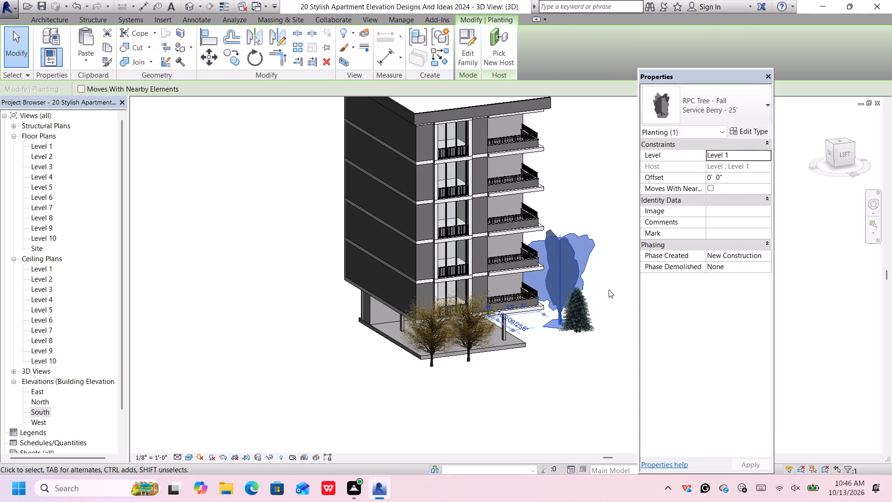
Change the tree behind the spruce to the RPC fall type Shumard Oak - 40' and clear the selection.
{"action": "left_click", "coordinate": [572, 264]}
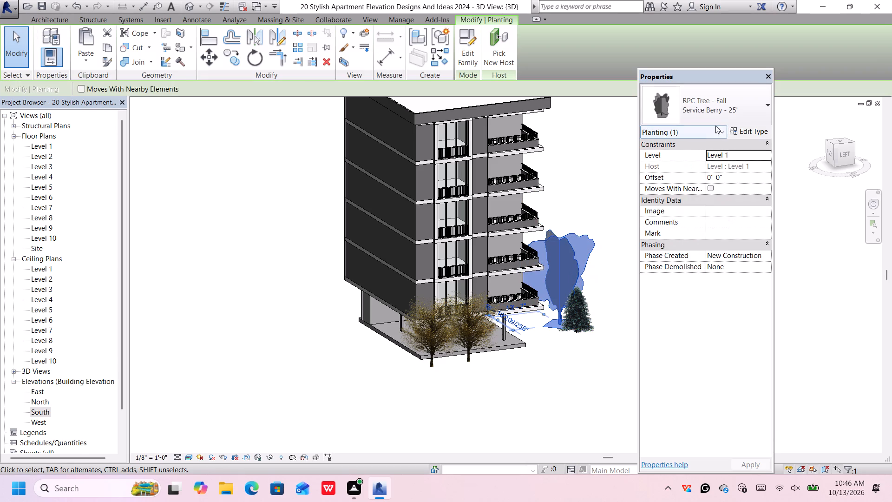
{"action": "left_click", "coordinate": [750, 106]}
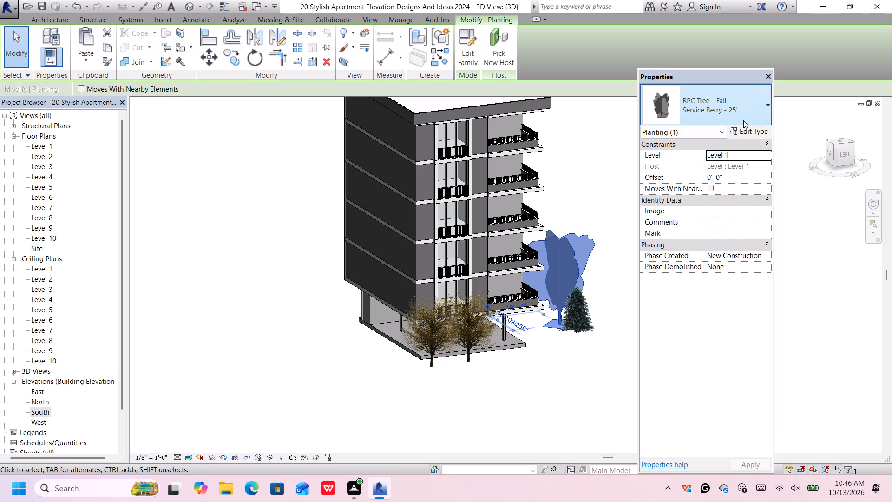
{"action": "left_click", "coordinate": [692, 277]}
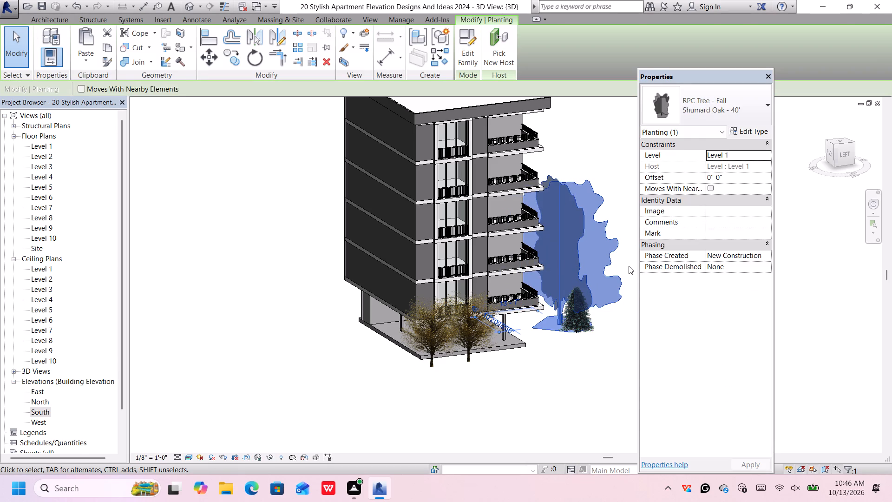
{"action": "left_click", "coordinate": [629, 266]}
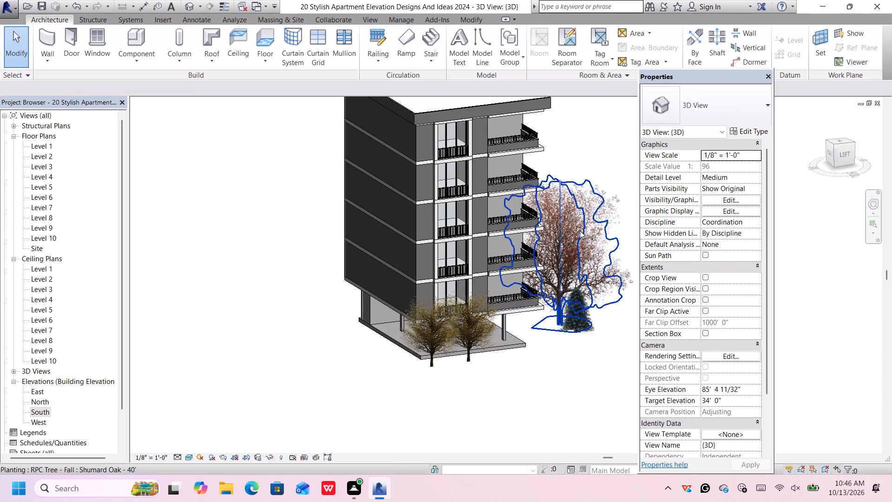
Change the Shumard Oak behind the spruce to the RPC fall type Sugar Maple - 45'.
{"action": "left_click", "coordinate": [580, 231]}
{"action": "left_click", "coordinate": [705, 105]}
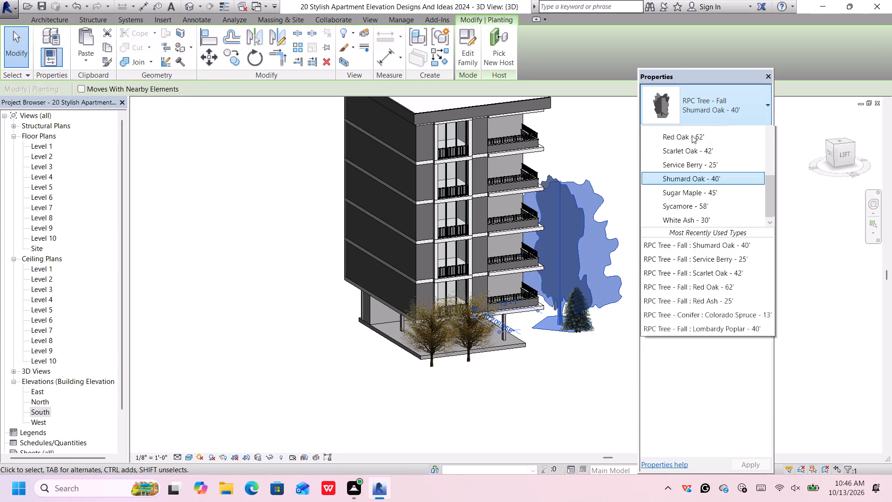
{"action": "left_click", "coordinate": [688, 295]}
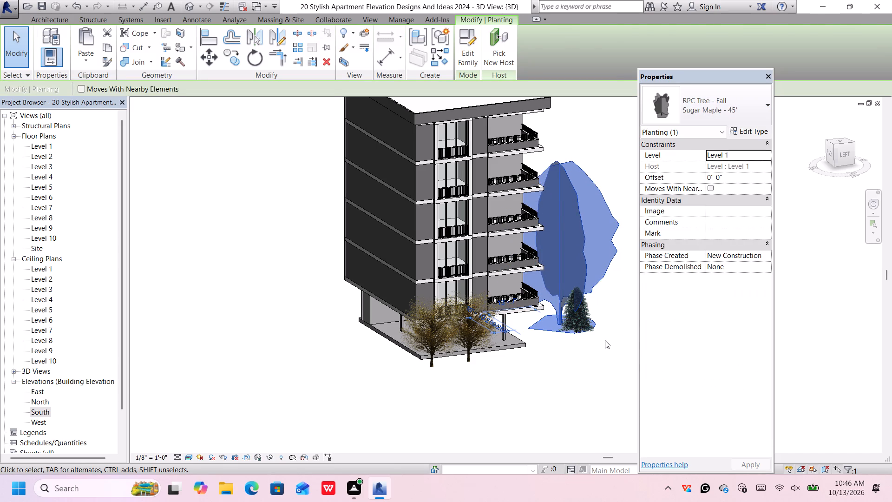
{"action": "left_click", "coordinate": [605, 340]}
Change the tree behind the spruce to the RPC fall type Sycamore - 58', clear the selection and dismiss the notification card.
{"action": "left_click", "coordinate": [586, 264]}
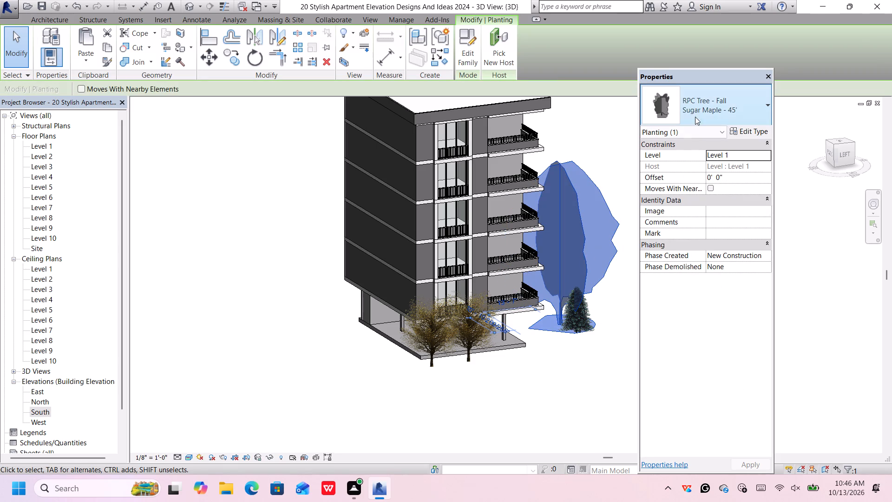
{"action": "left_click", "coordinate": [696, 113]}
{"action": "left_click", "coordinate": [688, 308]}
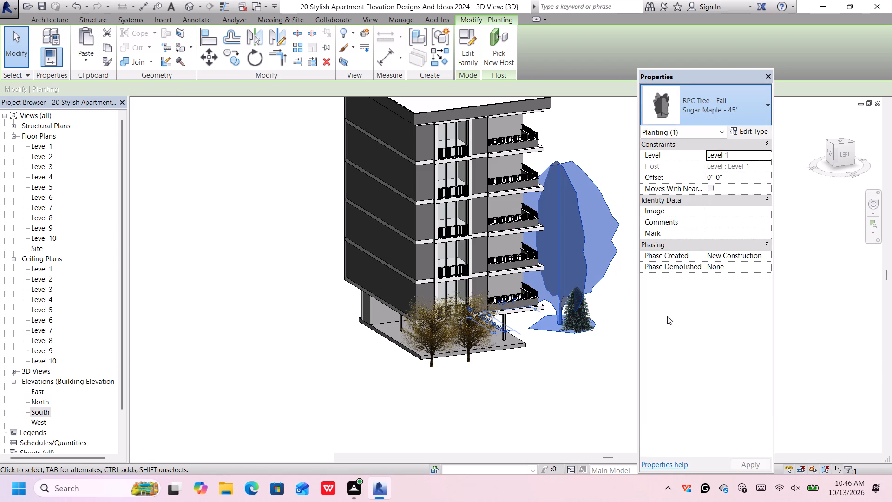
{"action": "left_click", "coordinate": [627, 366]}
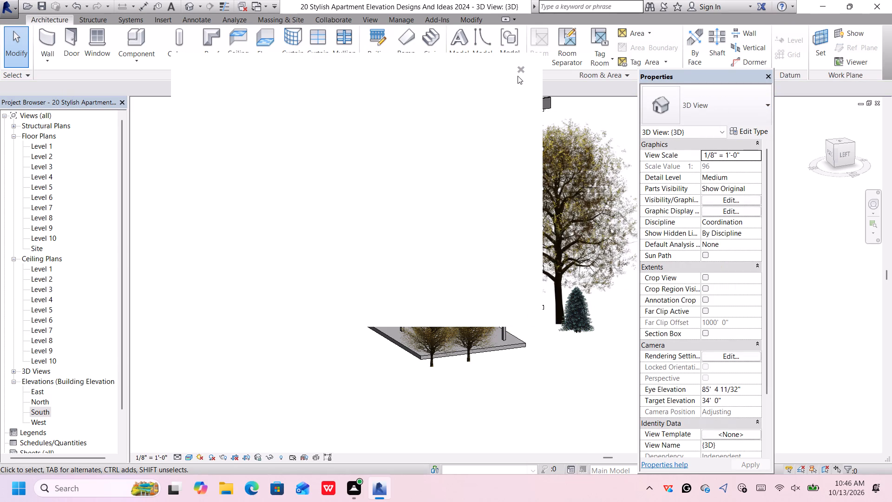
{"action": "left_click", "coordinate": [520, 68]}
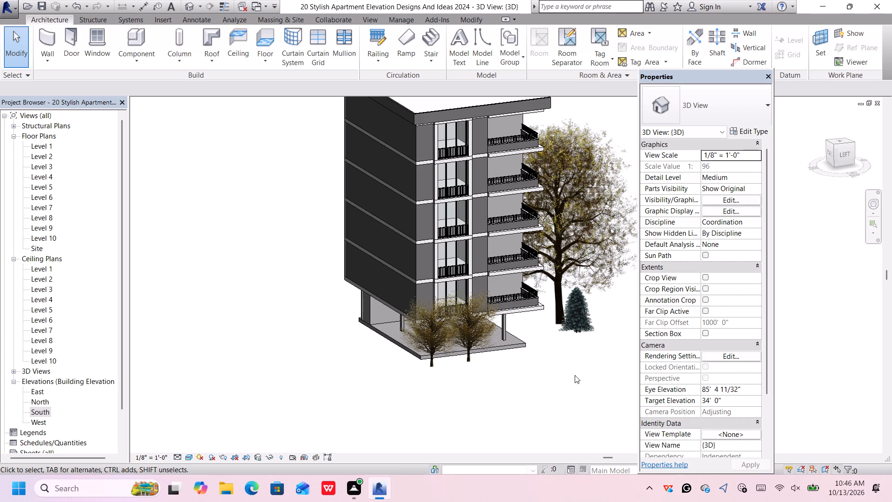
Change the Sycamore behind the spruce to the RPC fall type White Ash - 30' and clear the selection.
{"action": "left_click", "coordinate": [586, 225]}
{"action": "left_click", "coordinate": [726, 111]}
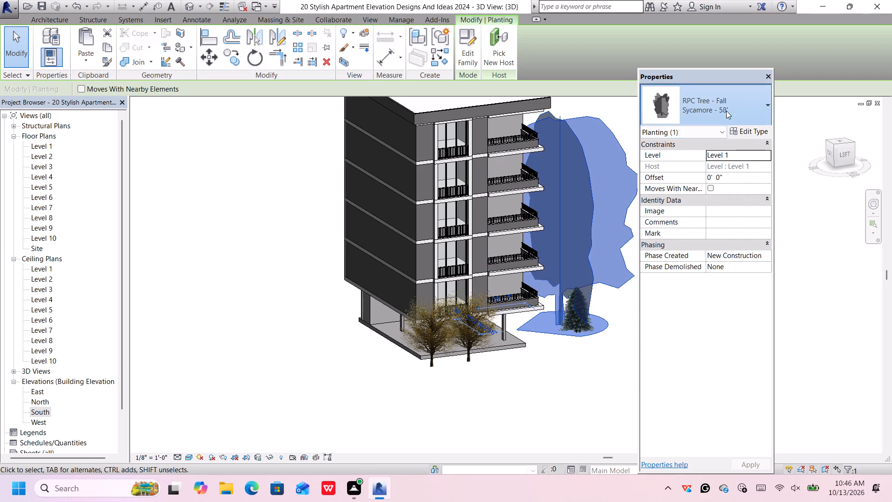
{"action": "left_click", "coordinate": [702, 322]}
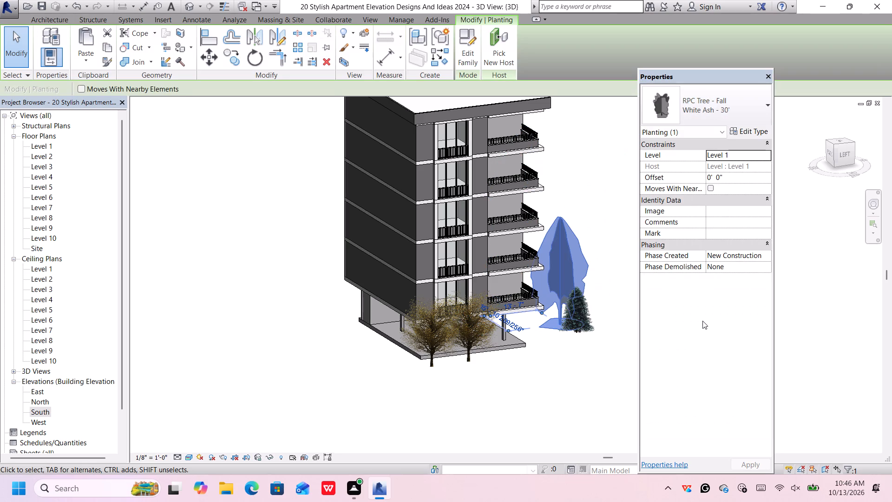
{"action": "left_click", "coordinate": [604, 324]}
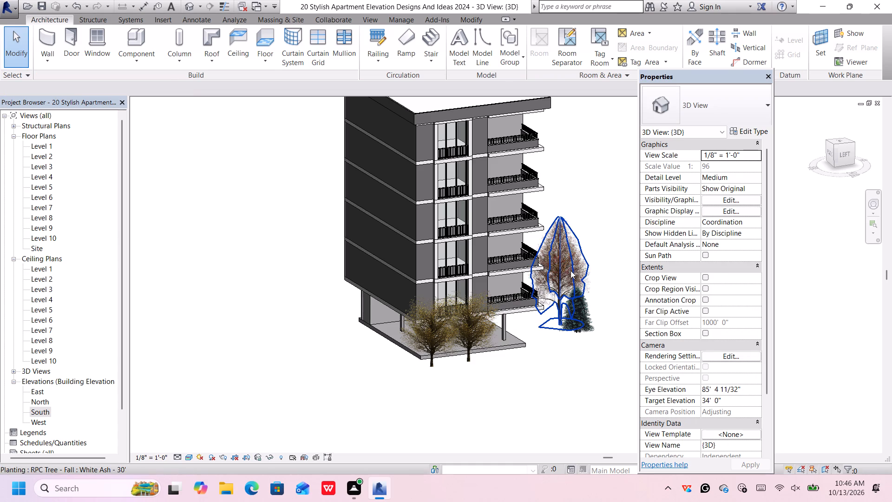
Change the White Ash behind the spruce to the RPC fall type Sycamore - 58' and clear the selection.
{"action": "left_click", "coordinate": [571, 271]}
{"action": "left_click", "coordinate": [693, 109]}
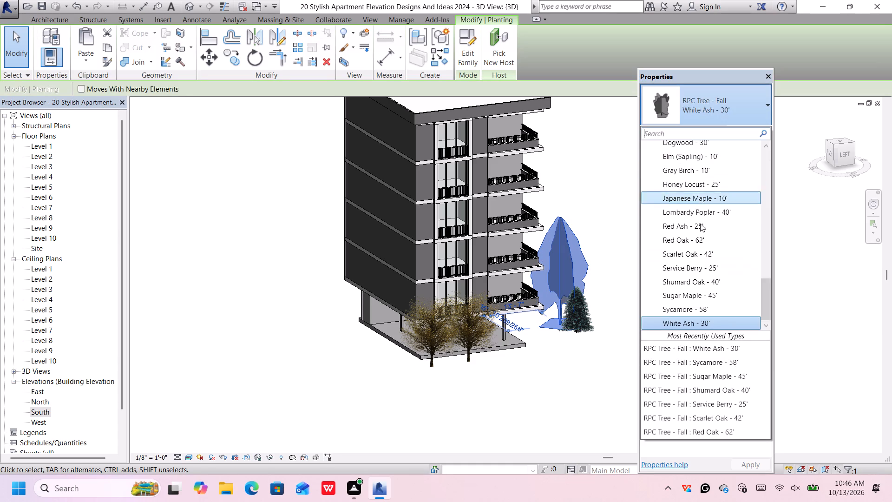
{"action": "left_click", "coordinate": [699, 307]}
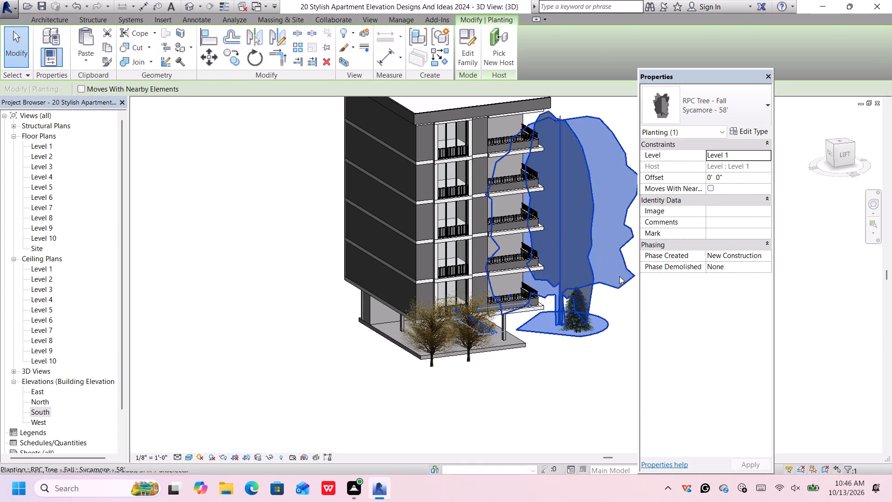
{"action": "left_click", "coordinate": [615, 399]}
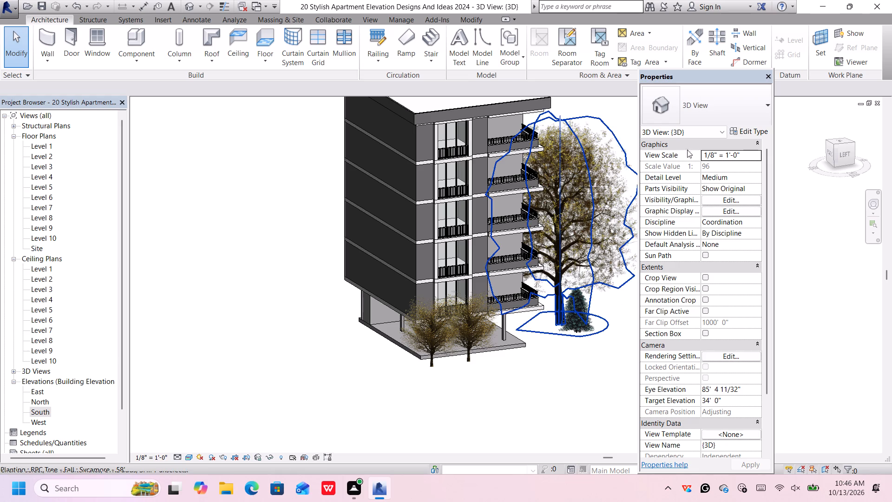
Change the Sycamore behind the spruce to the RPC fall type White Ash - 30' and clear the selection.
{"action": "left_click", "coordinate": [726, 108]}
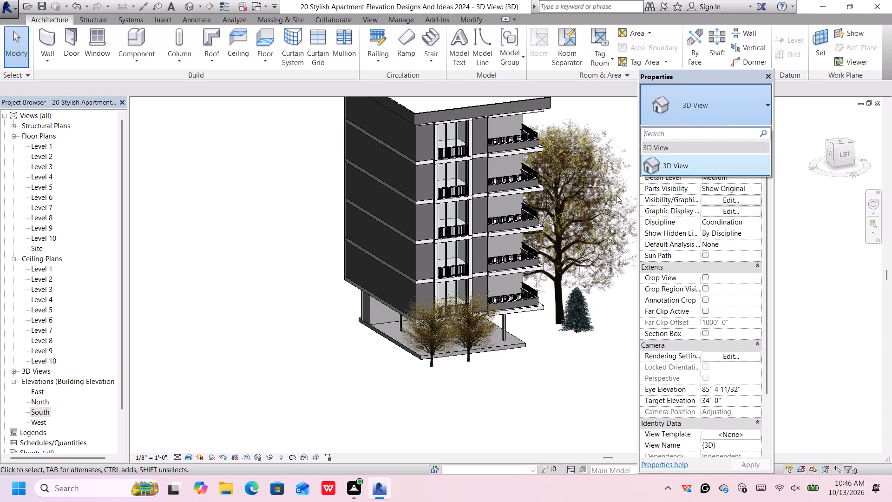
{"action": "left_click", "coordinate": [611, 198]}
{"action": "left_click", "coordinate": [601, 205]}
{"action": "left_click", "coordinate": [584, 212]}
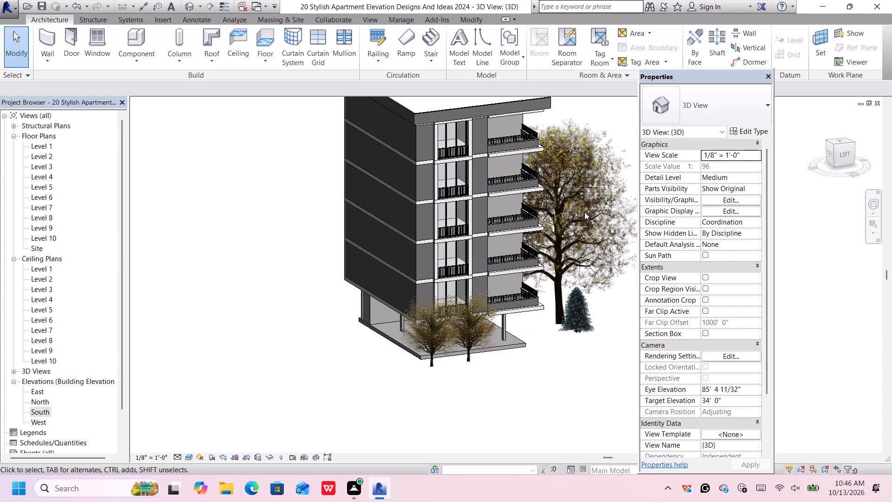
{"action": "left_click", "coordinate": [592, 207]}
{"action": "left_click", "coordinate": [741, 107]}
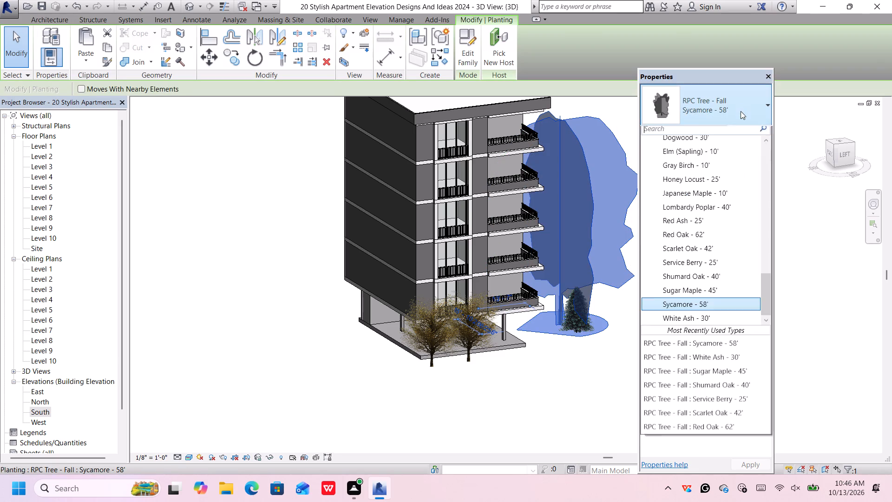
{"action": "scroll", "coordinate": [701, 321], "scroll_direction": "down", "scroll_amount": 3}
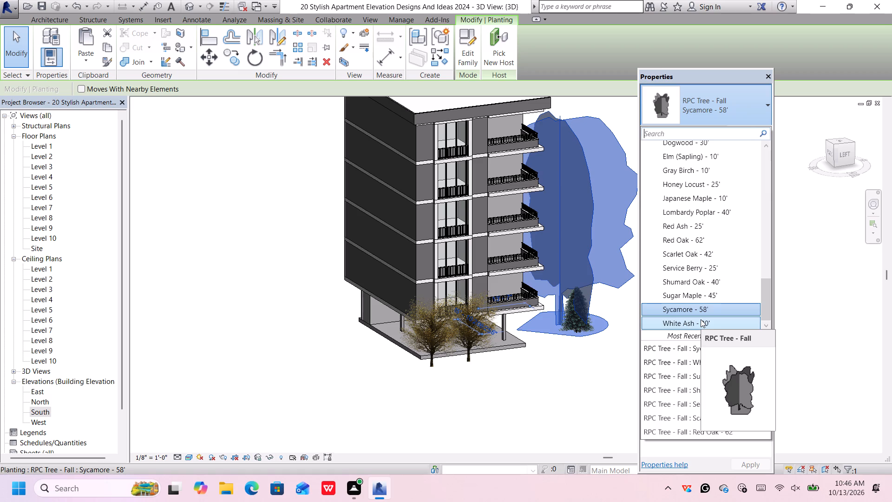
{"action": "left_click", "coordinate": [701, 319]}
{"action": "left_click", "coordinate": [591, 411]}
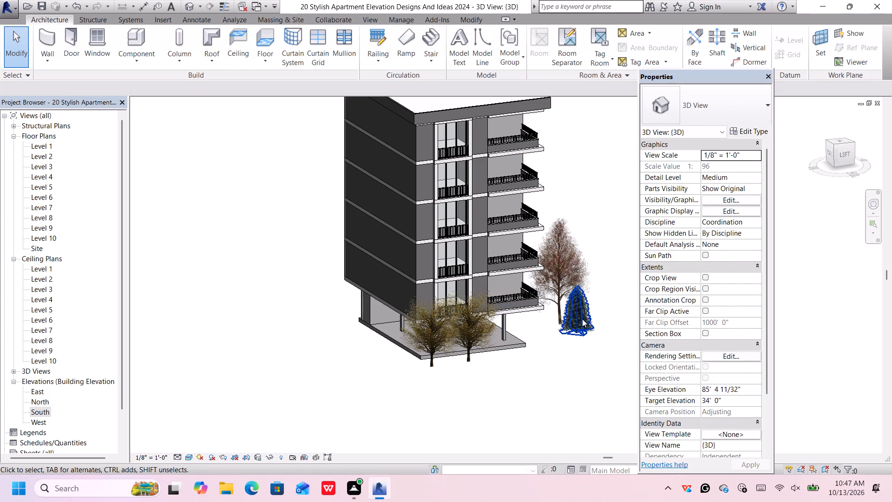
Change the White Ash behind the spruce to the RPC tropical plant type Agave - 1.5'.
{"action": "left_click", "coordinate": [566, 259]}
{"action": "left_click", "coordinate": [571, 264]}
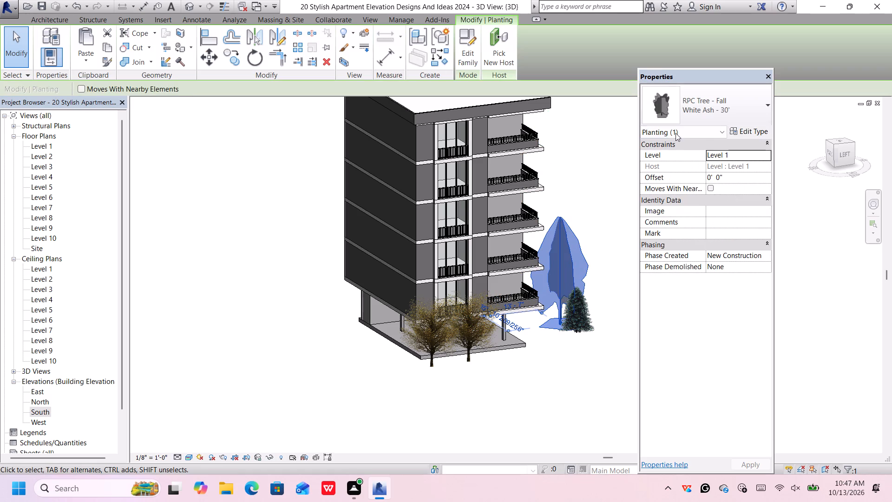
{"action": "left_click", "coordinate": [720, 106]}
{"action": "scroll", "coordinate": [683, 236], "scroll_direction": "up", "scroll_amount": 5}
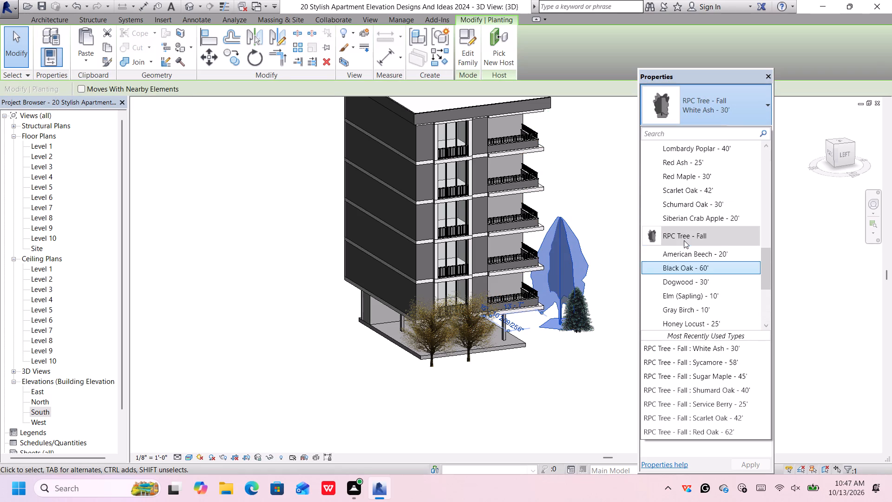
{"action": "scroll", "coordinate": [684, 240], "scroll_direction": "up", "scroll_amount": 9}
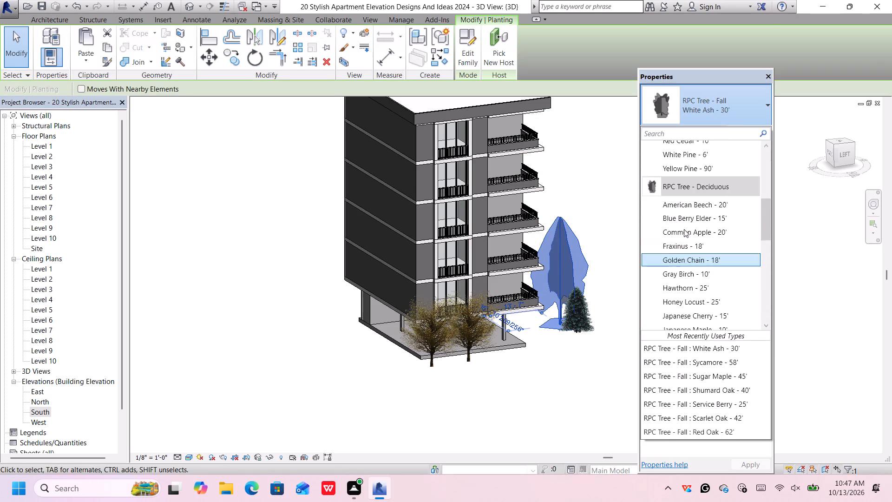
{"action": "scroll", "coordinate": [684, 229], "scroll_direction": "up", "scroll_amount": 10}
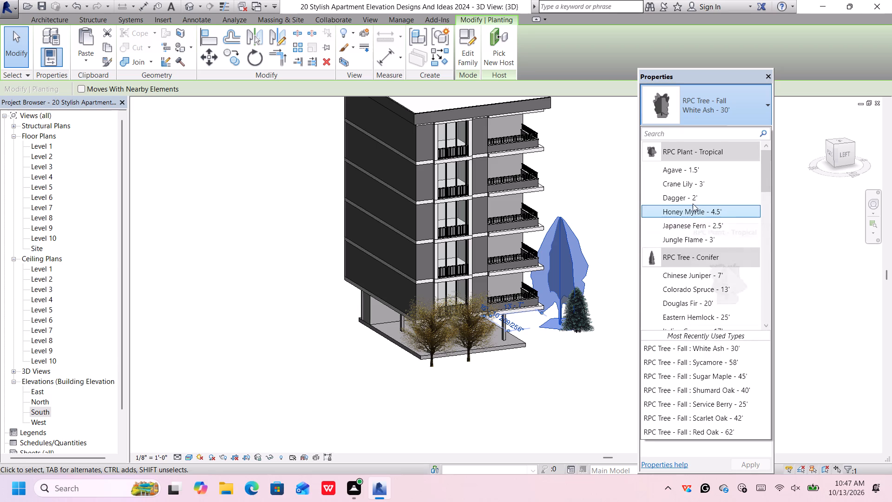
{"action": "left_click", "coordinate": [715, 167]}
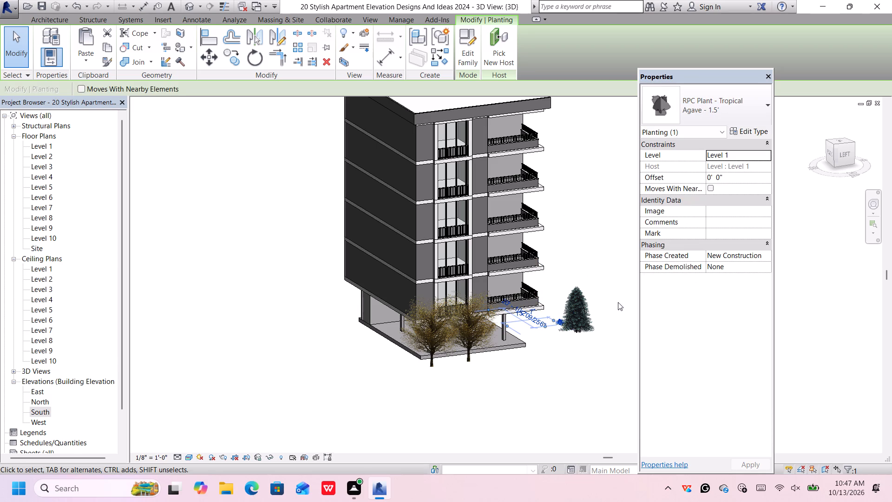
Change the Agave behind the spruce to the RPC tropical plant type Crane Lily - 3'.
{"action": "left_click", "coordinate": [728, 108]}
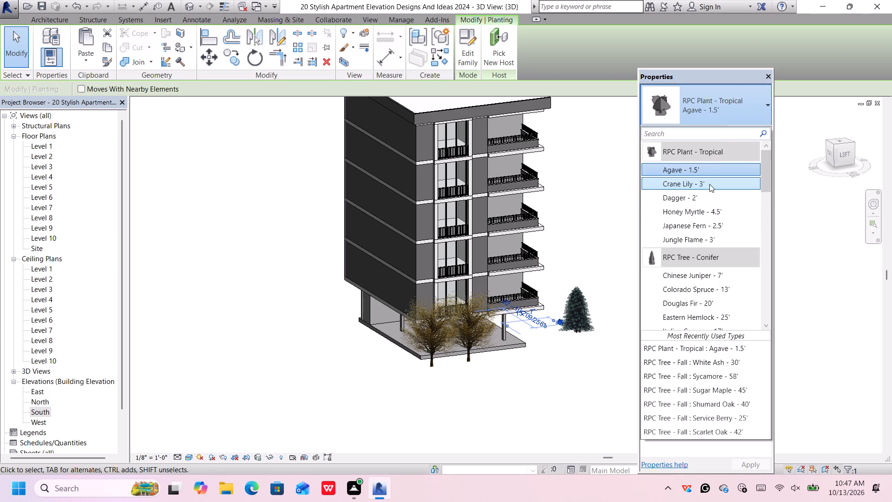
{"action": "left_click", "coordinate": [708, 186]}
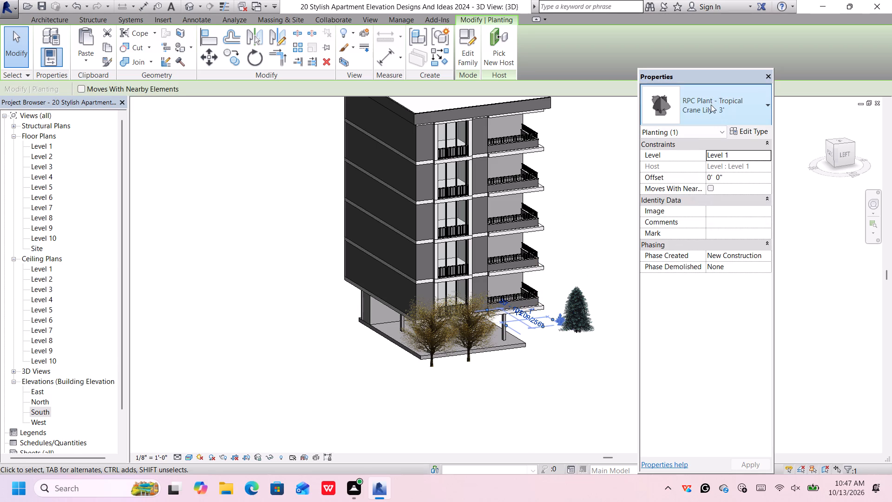
Change the Crane Lily behind the spruce to the RPC deciduous type American Beech - 20' and clear the selection.
{"action": "left_click", "coordinate": [711, 105]}
{"action": "scroll", "coordinate": [727, 262], "scroll_direction": "down", "scroll_amount": 2}
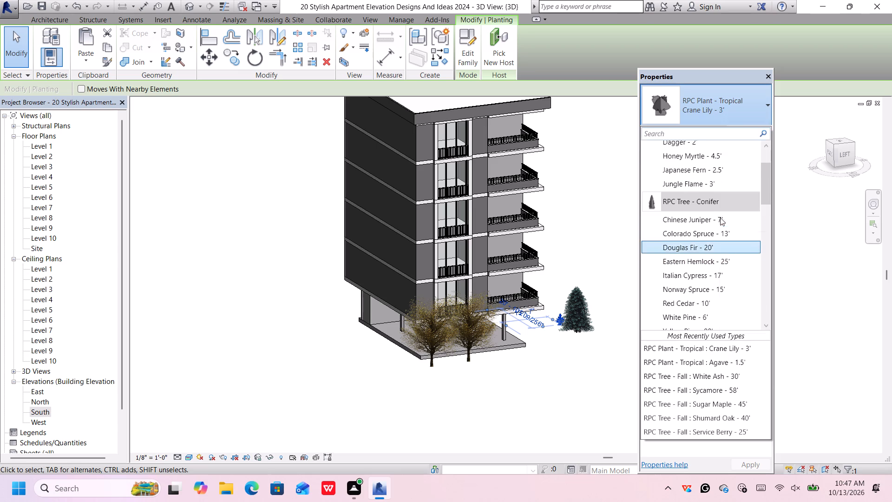
{"action": "scroll", "coordinate": [711, 246], "scroll_direction": "down", "scroll_amount": 6}
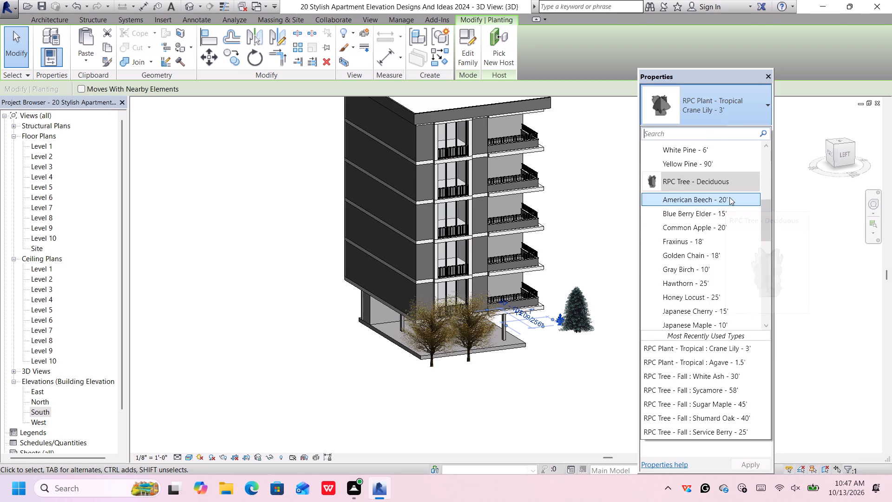
{"action": "left_click", "coordinate": [729, 197]}
{"action": "left_click", "coordinate": [612, 337]}
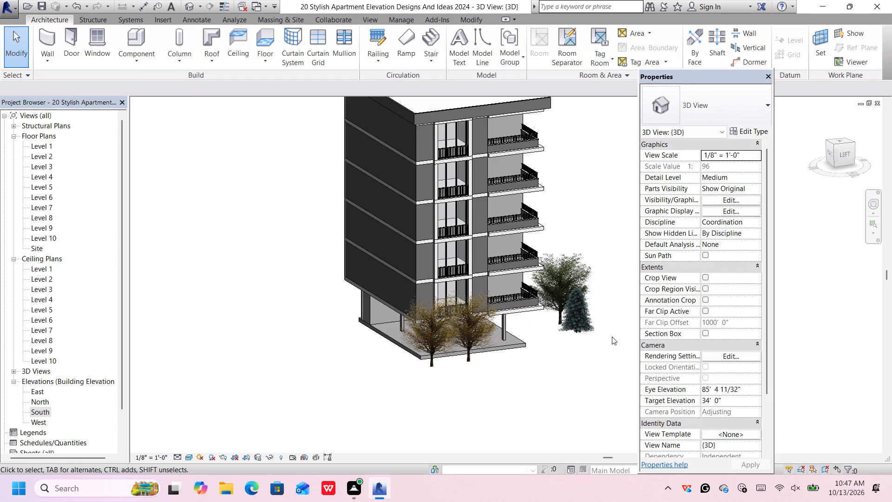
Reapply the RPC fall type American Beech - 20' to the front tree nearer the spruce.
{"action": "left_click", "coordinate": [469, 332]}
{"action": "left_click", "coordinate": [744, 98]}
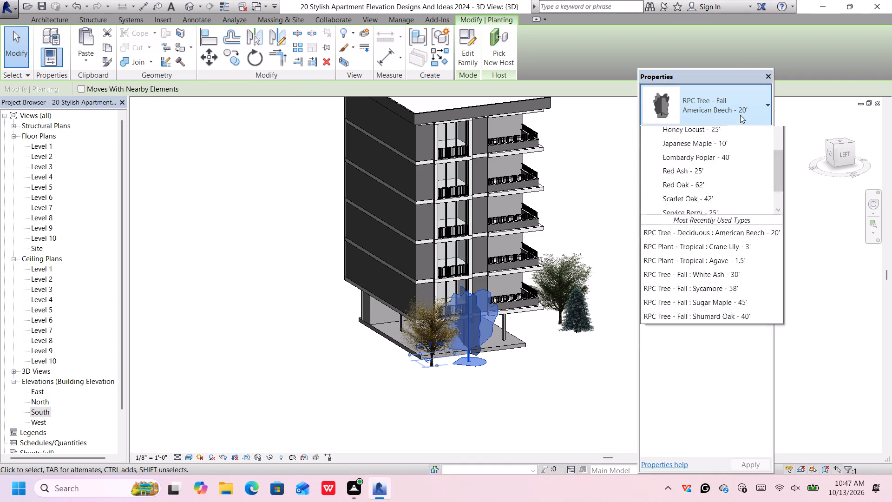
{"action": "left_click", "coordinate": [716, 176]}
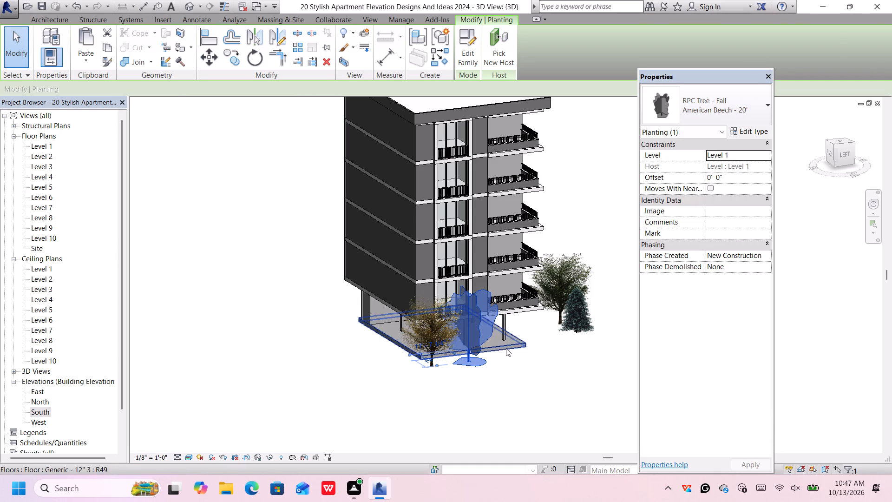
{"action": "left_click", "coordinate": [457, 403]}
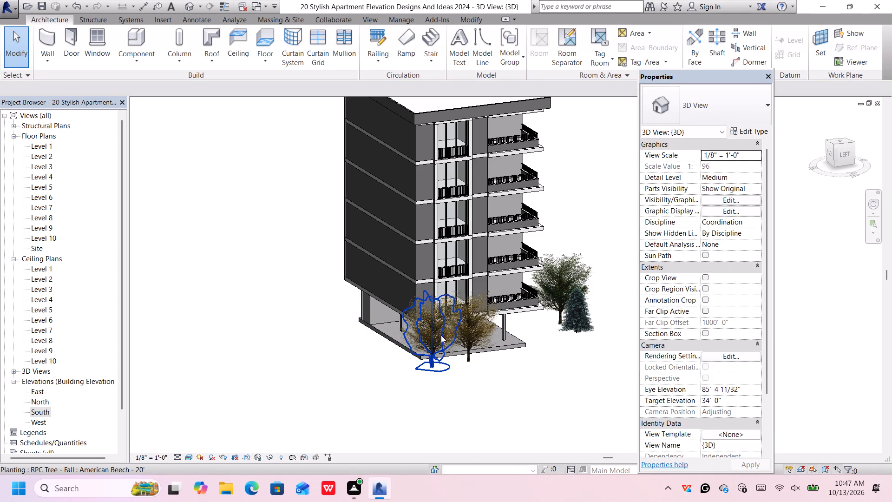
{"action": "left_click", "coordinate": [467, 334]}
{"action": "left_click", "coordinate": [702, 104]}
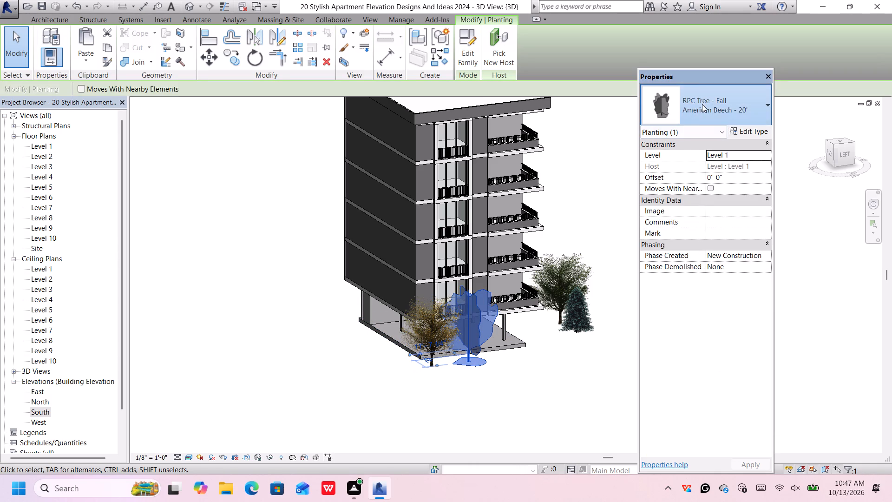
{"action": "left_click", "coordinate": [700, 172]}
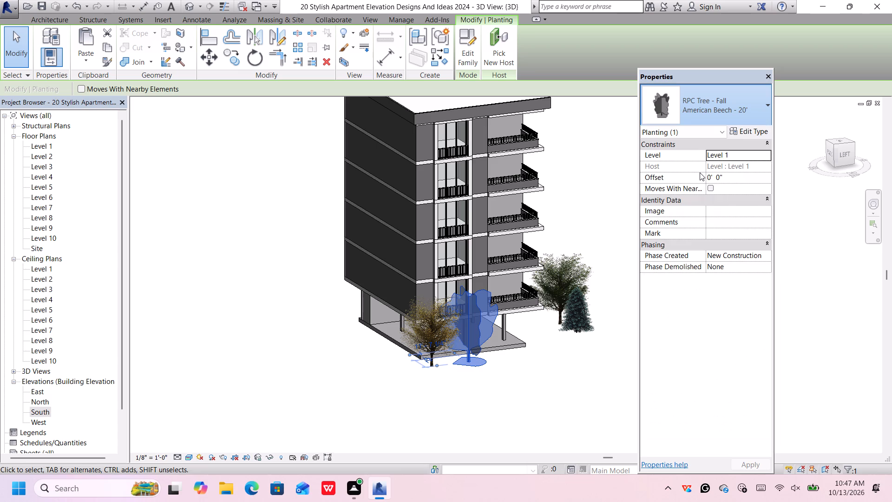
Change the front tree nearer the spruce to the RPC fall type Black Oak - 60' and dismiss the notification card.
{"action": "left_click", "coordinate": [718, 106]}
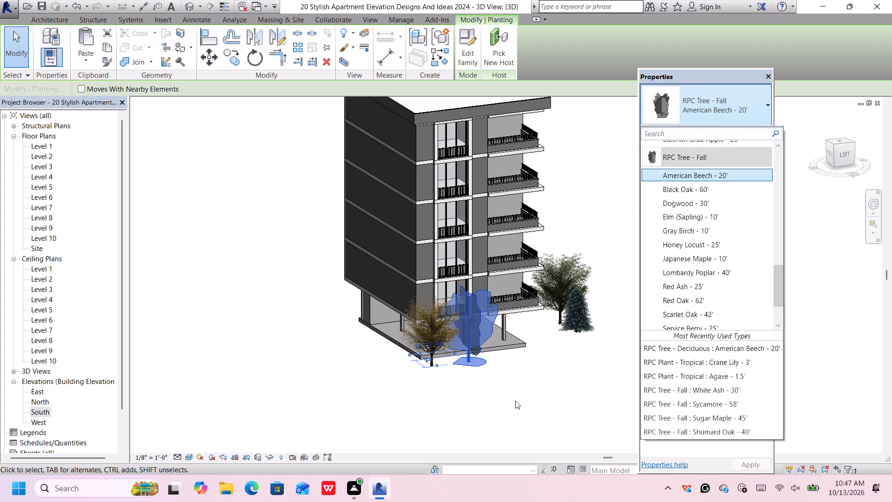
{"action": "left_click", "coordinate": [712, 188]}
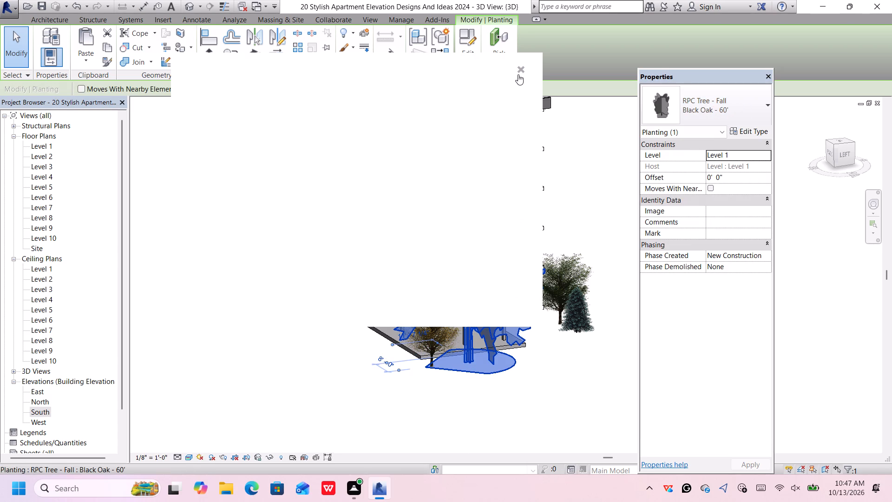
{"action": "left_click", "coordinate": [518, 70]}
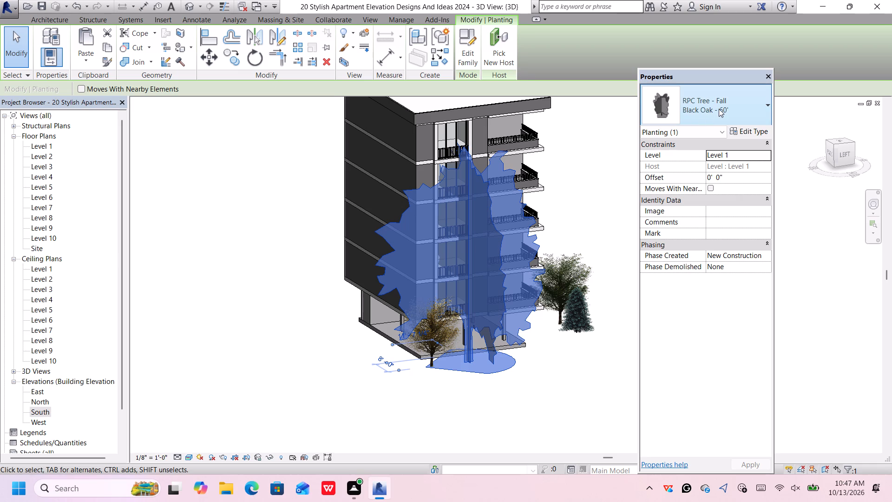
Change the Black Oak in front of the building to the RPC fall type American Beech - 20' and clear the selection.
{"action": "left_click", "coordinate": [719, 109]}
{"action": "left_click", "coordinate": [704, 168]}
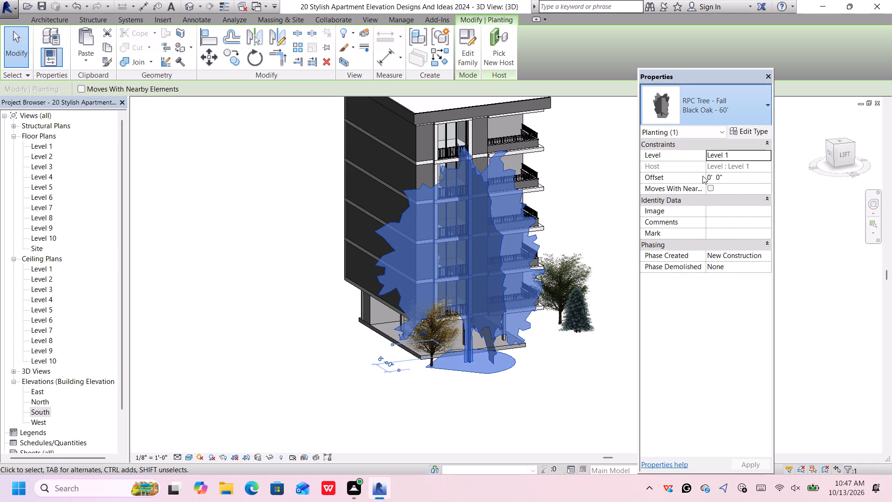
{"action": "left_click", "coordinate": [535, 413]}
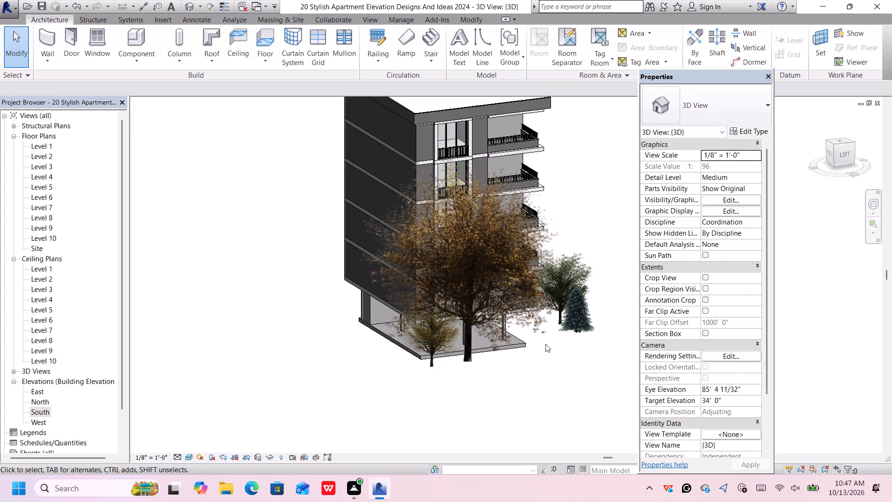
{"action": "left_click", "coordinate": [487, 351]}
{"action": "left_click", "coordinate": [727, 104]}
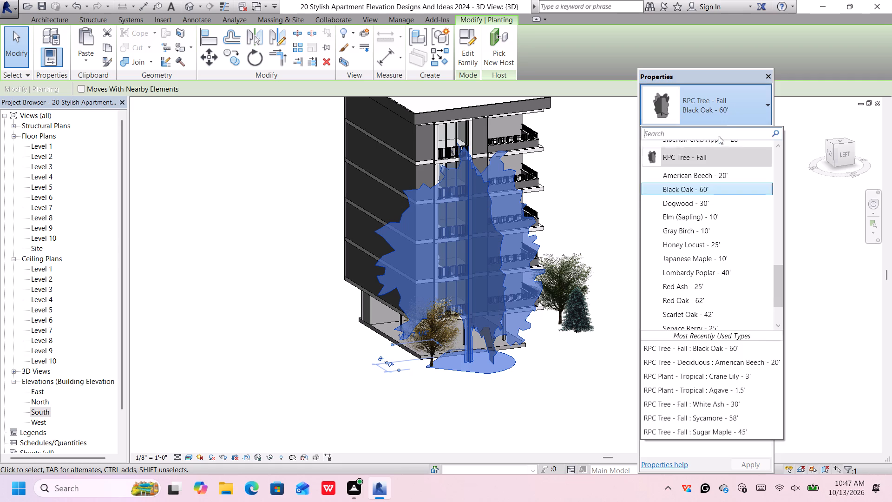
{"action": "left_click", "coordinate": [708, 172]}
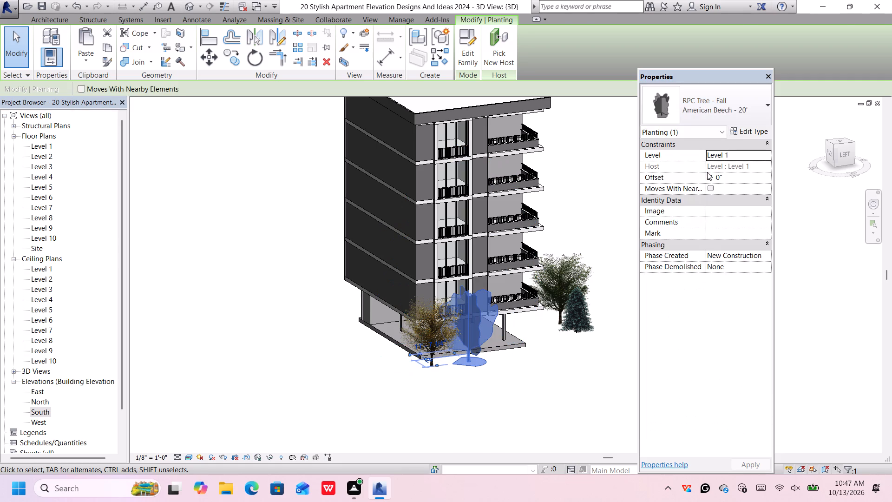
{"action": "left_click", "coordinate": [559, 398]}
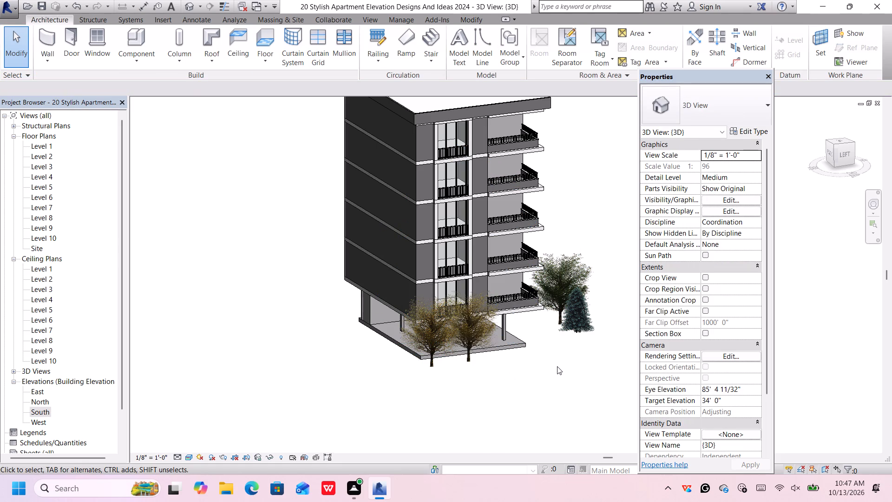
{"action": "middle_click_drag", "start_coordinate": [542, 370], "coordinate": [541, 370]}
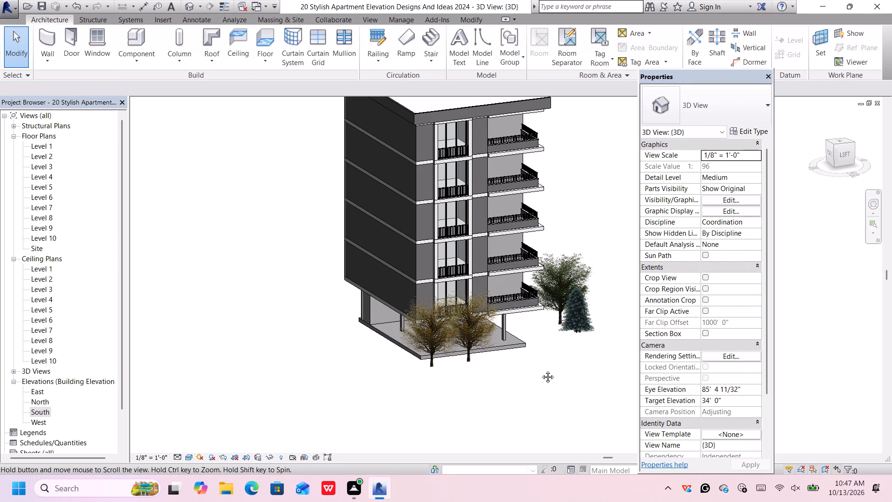
Delete both RPC fall American Beech - 20' trees at the front of the building.
{"action": "middle_click_drag", "start_coordinate": [541, 370], "coordinate": [474, 354]}
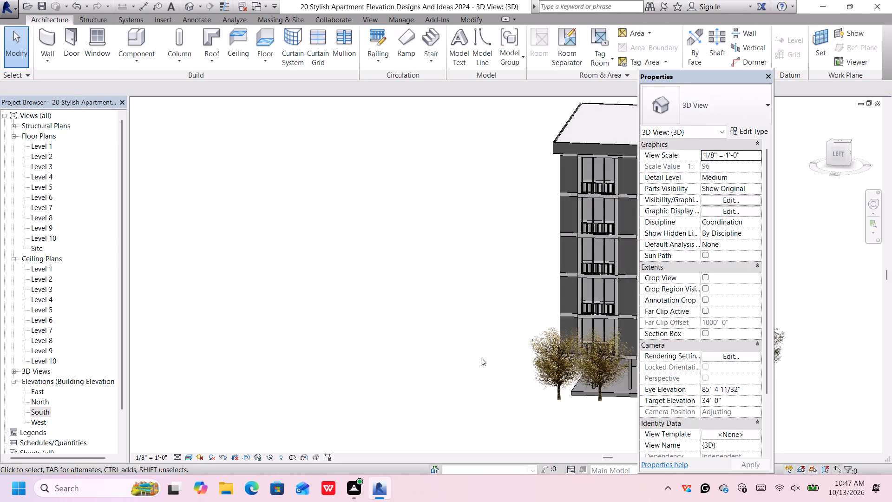
{"action": "scroll", "coordinate": [563, 387], "scroll_direction": "down", "scroll_amount": 6}
{"action": "scroll", "coordinate": [600, 416], "scroll_direction": "up", "scroll_amount": 1}
{"action": "middle_click_drag", "start_coordinate": [599, 416], "coordinate": [523, 352]}
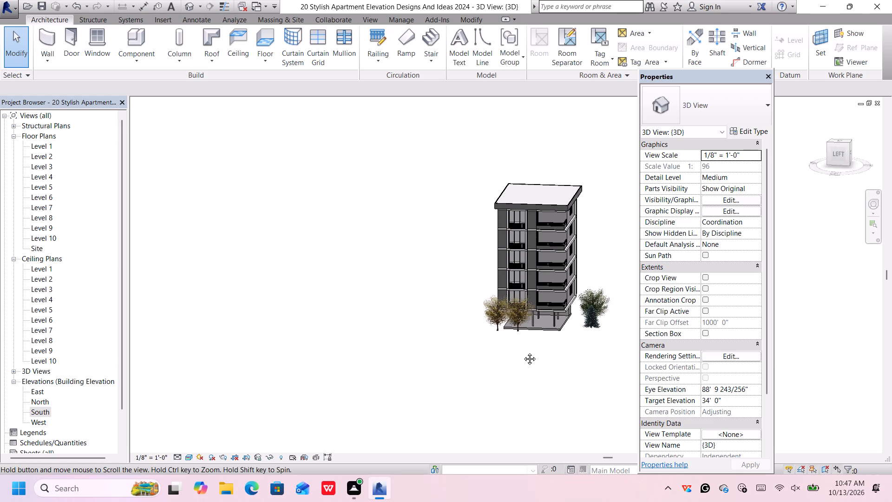
{"action": "middle_click_drag", "start_coordinate": [523, 352], "coordinate": [516, 350]}
{"action": "scroll", "coordinate": [551, 319], "scroll_direction": "up", "scroll_amount": 7}
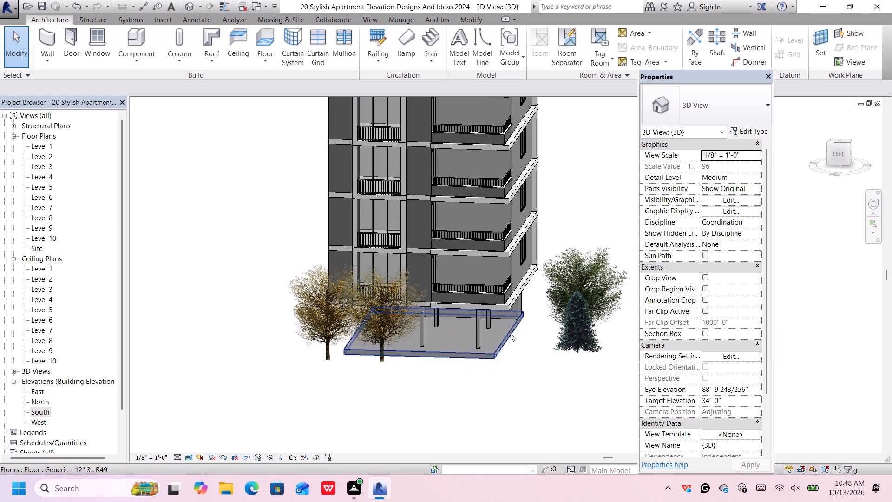
{"action": "scroll", "coordinate": [463, 418], "scroll_direction": "down", "scroll_amount": 7}
{"action": "middle_click_drag", "start_coordinate": [467, 410], "coordinate": [455, 395]}
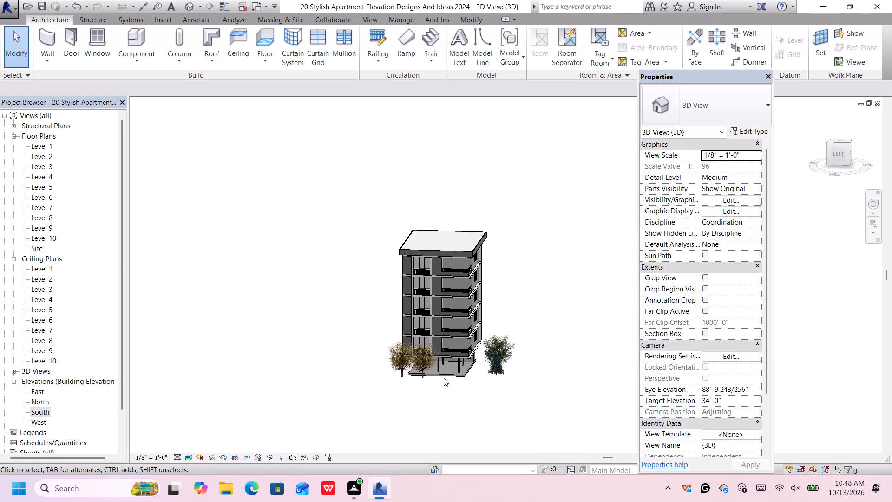
{"action": "scroll", "coordinate": [435, 364], "scroll_direction": "up", "scroll_amount": 5}
{"action": "left_click", "coordinate": [415, 361]}
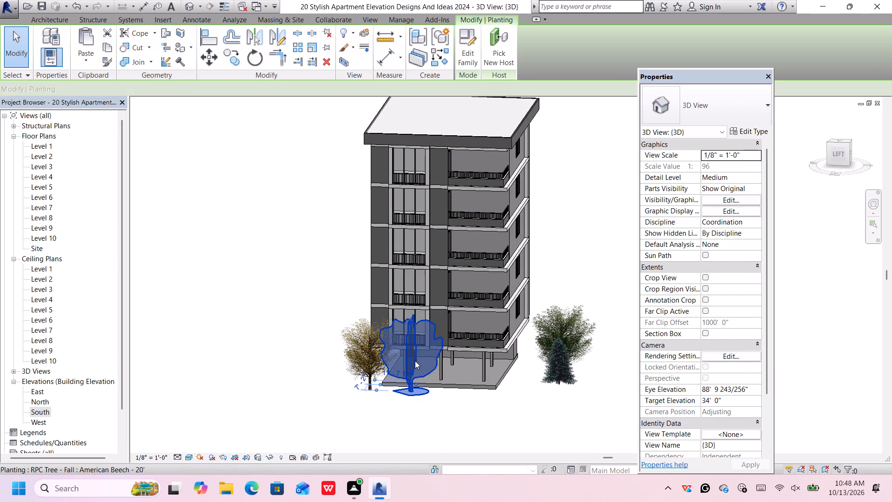
{"action": "scroll", "coordinate": [623, 255], "scroll_direction": "up", "scroll_amount": 3}
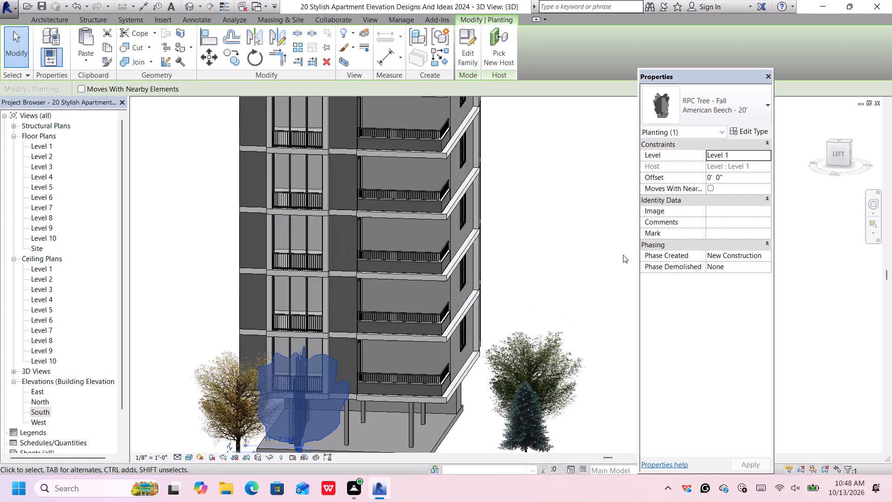
{"action": "middle_click_drag", "start_coordinate": [577, 414], "coordinate": [592, 316]}
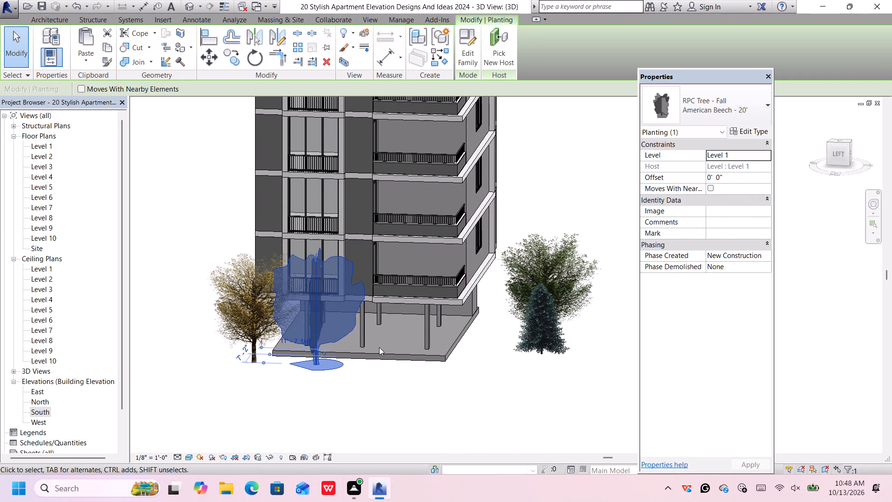
{"action": "key", "text": "Delete"}
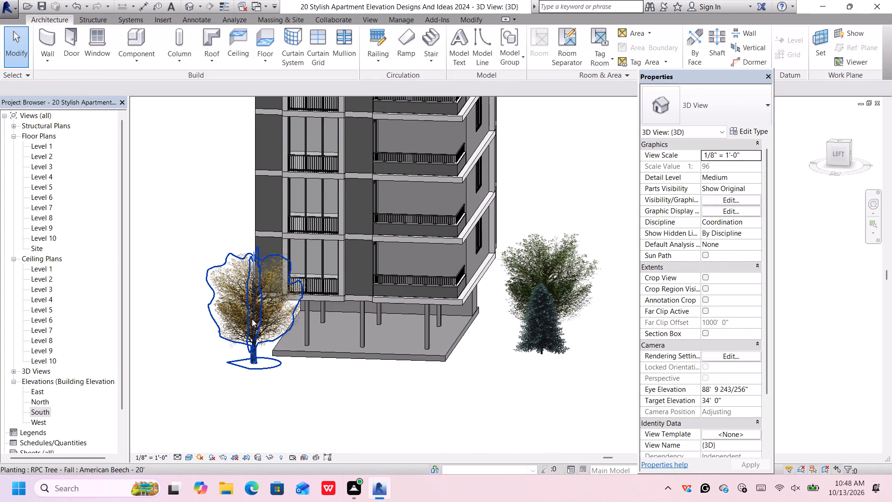
{"action": "left_click", "coordinate": [252, 320]}
{"action": "key", "text": "Delete"}
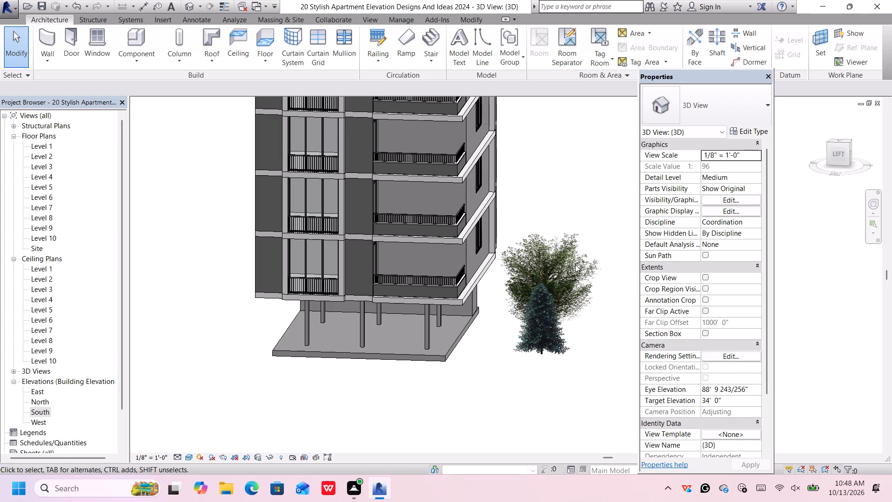
Copy the deciduous American Beech - 20' behind the spruce and paste it in front of the ground slab on Level 7.
{"action": "left_click", "coordinate": [575, 264]}
{"action": "left_click", "coordinate": [539, 276]}
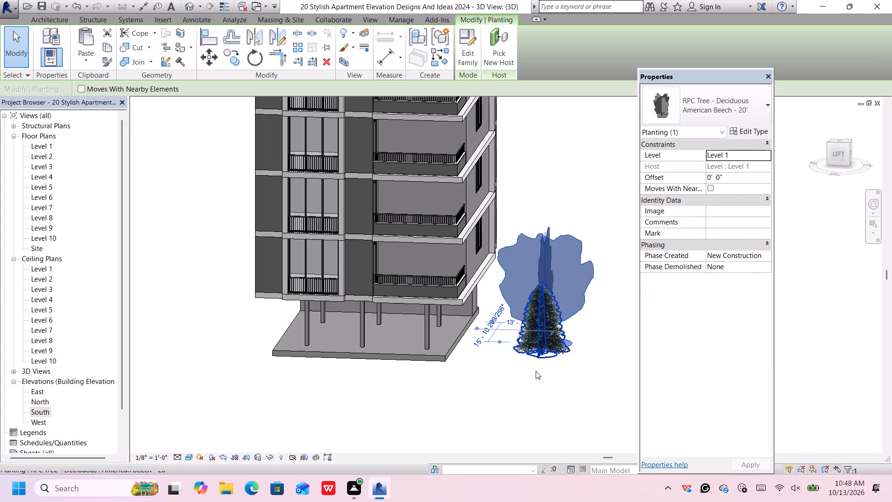
{"action": "key", "text": "ctrl+c"}
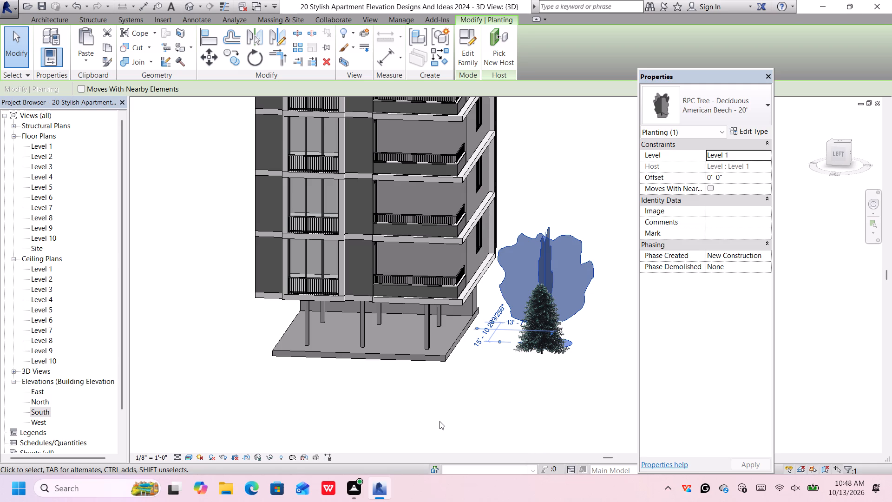
{"action": "key", "text": "ctrl+v"}
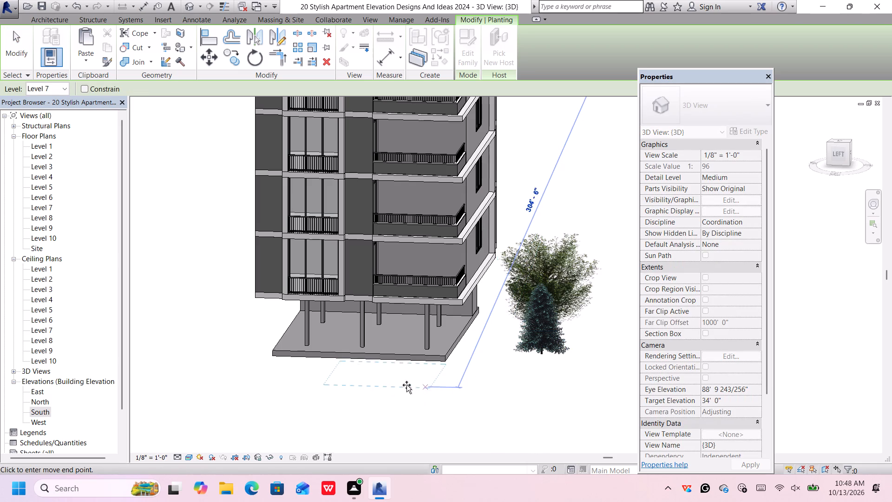
{"action": "scroll", "coordinate": [405, 394], "scroll_direction": "down", "scroll_amount": 7}
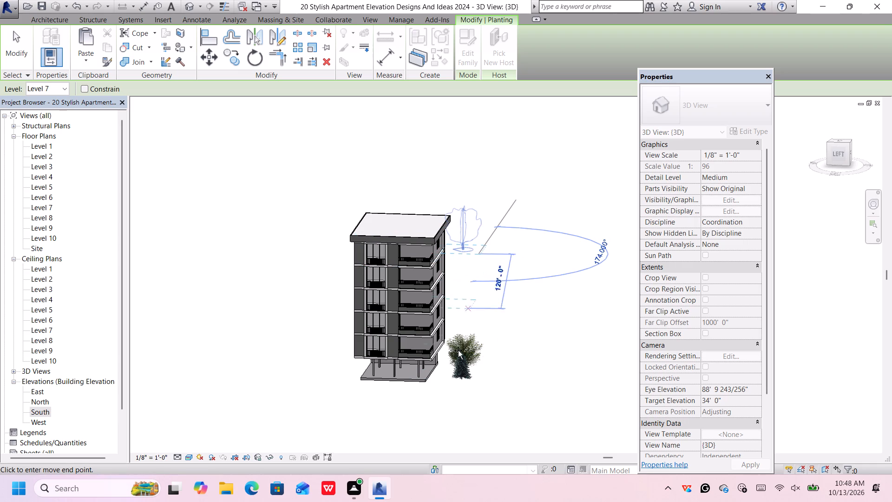
{"action": "left_click", "coordinate": [413, 394]}
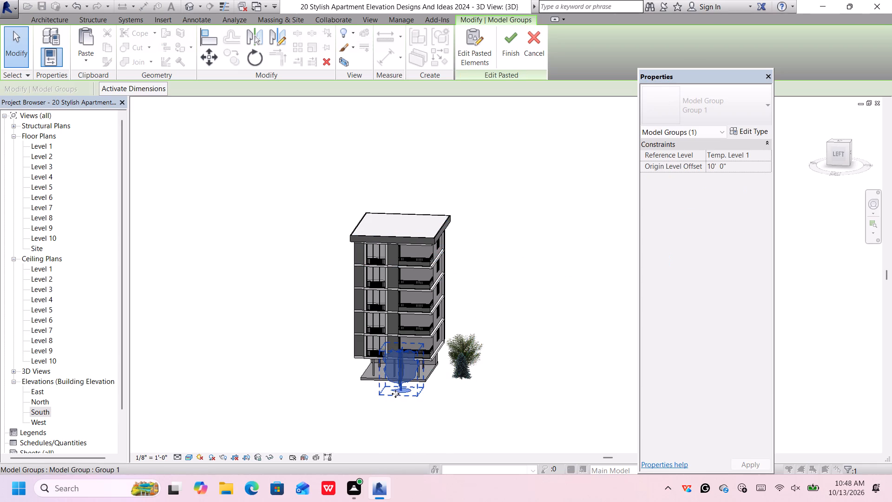
Paste a second deciduous American Beech - 20' beside the first pasted copy, finish the paste and dismiss the notification card.
{"action": "scroll", "coordinate": [382, 389], "scroll_direction": "up", "scroll_amount": 10}
{"action": "scroll", "coordinate": [402, 381], "scroll_direction": "down", "scroll_amount": 2}
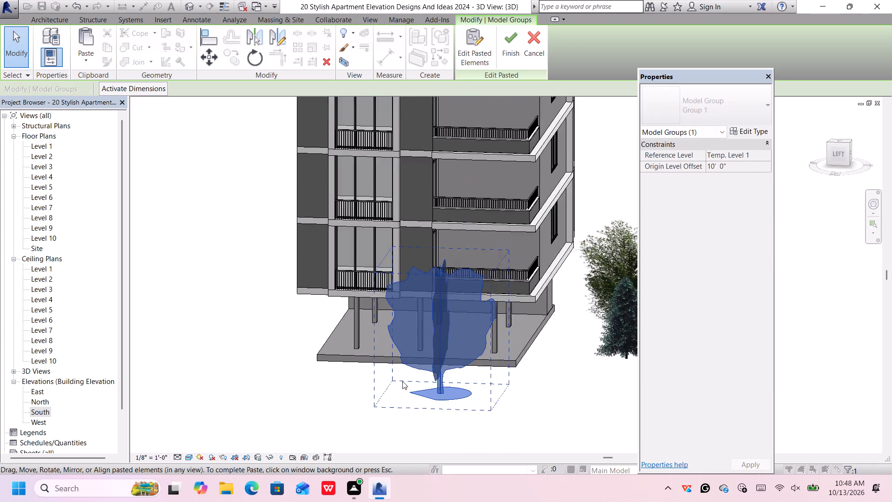
{"action": "scroll", "coordinate": [402, 381], "scroll_direction": "down", "scroll_amount": 1}
{"action": "scroll", "coordinate": [411, 410], "scroll_direction": "up", "scroll_amount": 1}
{"action": "key", "text": "ctrl+v"}
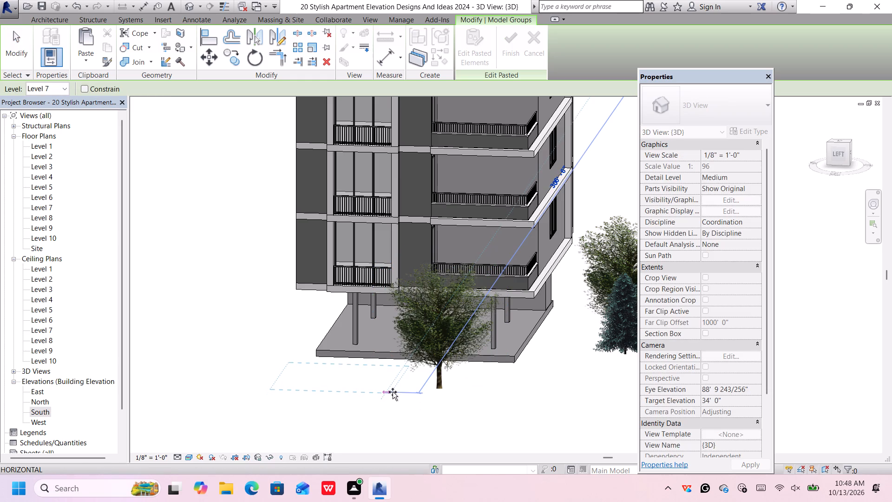
{"action": "left_click", "coordinate": [394, 391]}
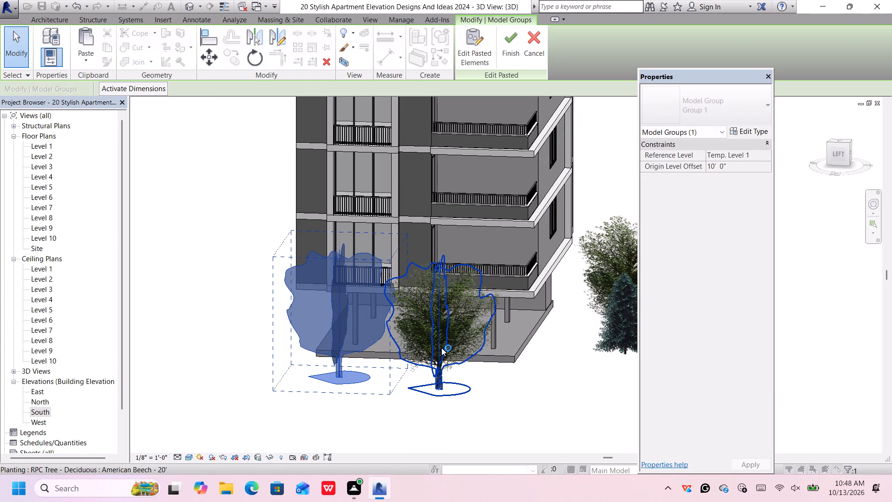
{"action": "left_click", "coordinate": [397, 422]}
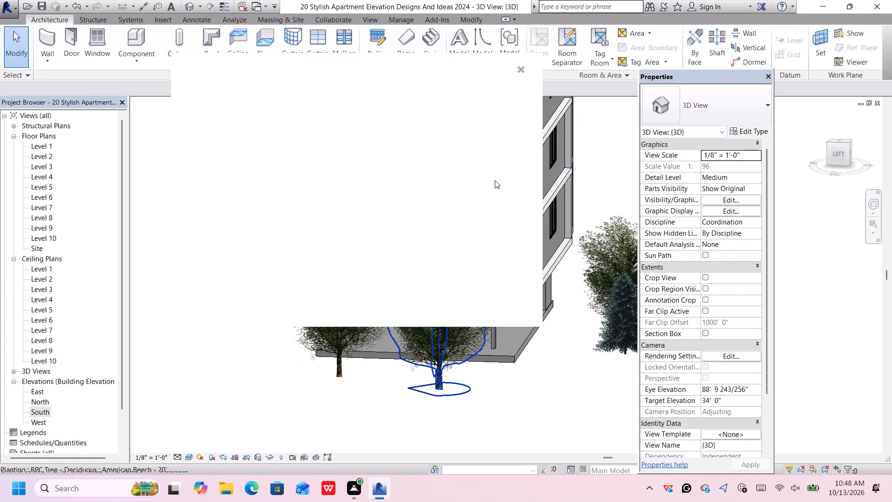
{"action": "left_click", "coordinate": [520, 69]}
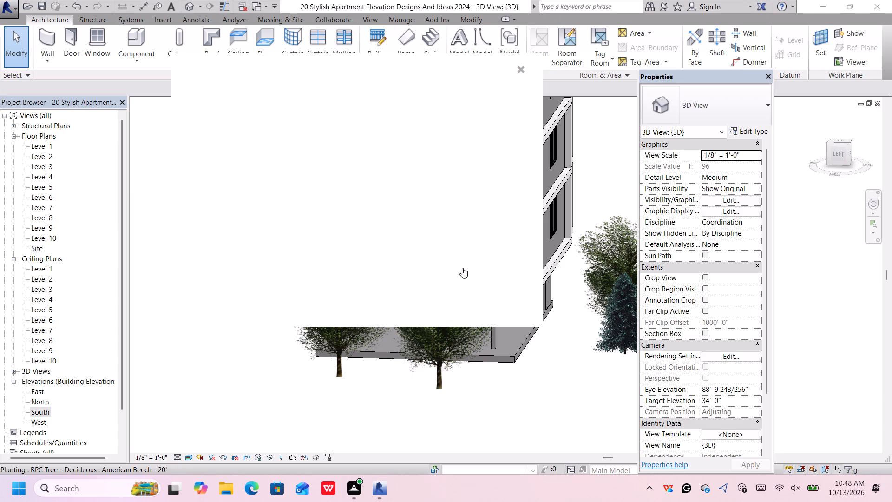
Nudge the first pasted beech closer to the second copy and towards the slab's front edge, and clear the selection.
{"action": "left_click", "coordinate": [451, 330]}
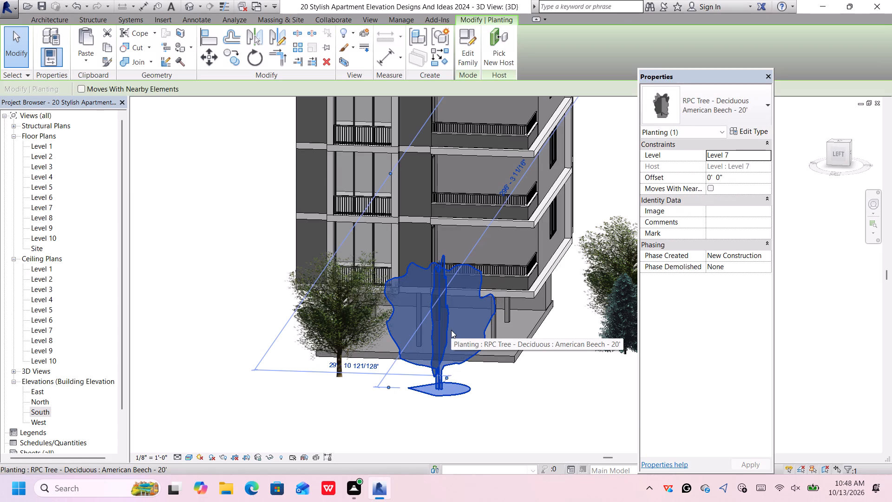
{"action": "key", "text": "Left"}
{"action": "key", "text": "Left"}
{"action": "key", "text": "Left"}
{"action": "key", "text": "Left"}
{"action": "key", "text": "Up"}
{"action": "key", "text": "Up"}
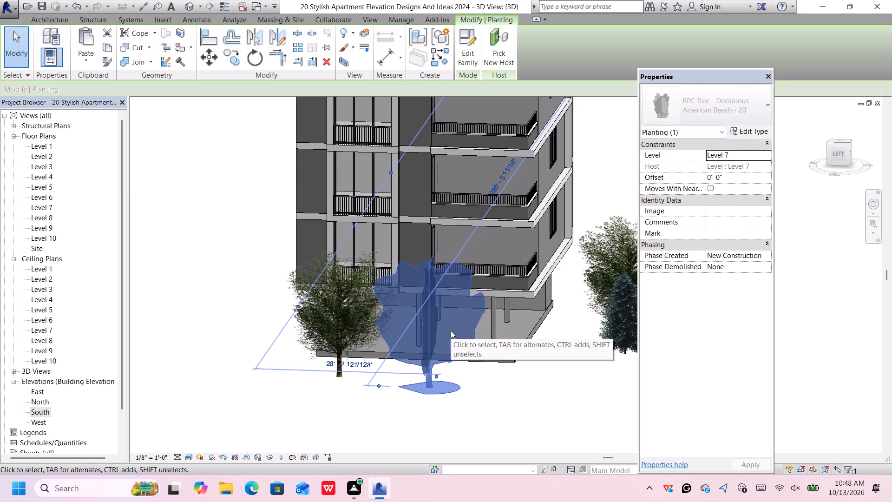
{"action": "key", "text": "Up"}
{"action": "key", "text": "Up"}
{"action": "key", "text": "Up"}
{"action": "key", "text": "Up"}
{"action": "key", "text": "Up"}
{"action": "key", "text": "Up"}
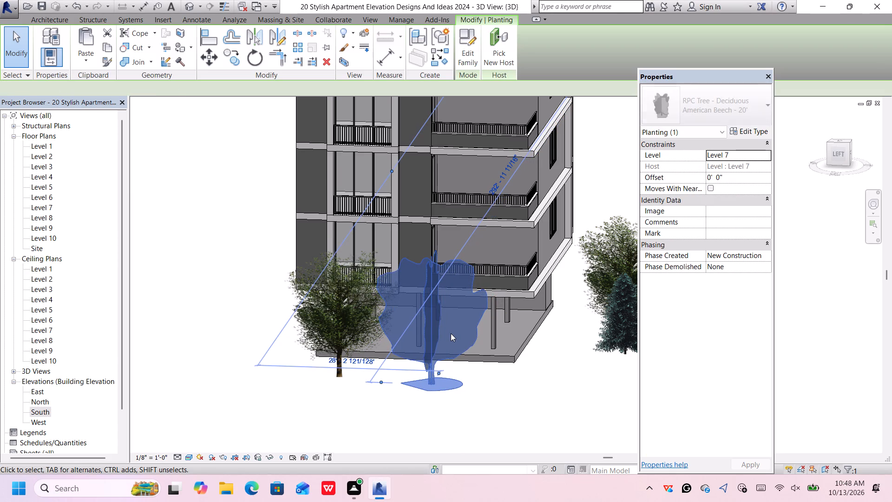
{"action": "key", "text": "Up"}
{"action": "key", "text": "Up"}
{"action": "key", "text": "Up"}
{"action": "key", "text": "Up"}
{"action": "key", "text": "Left"}
{"action": "key", "text": "Left"}
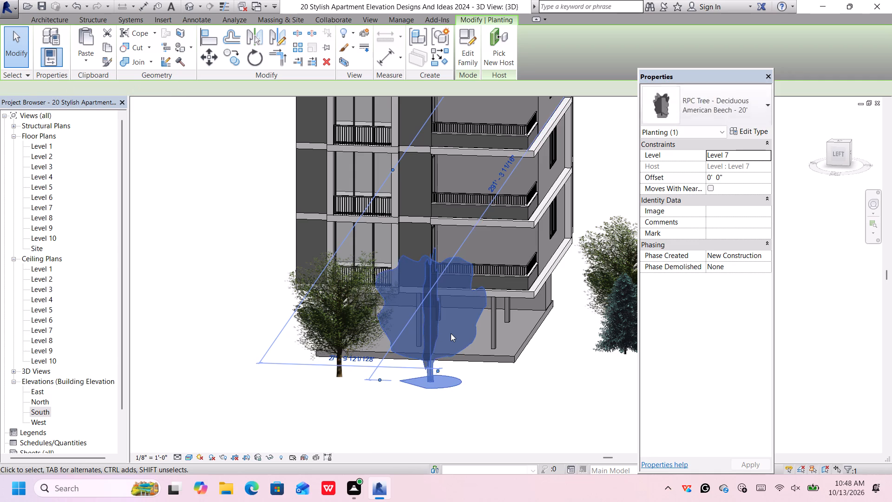
{"action": "key", "text": "Left"}
{"action": "key", "text": "Left"}
{"action": "key", "text": "Left"}
{"action": "key", "text": "Left"}
{"action": "key", "text": "Left"}
{"action": "key", "text": "Left"}
{"action": "key", "text": "Left"}
{"action": "key", "text": "Left"}
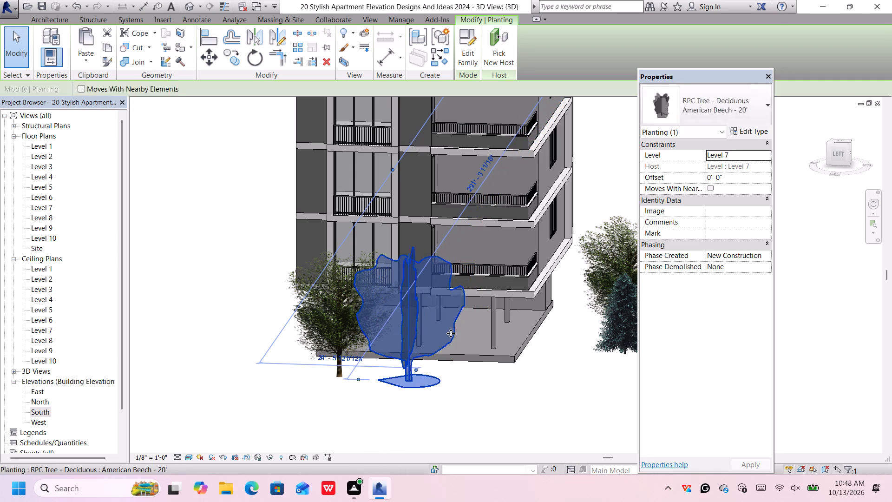
{"action": "key", "text": "Up"}
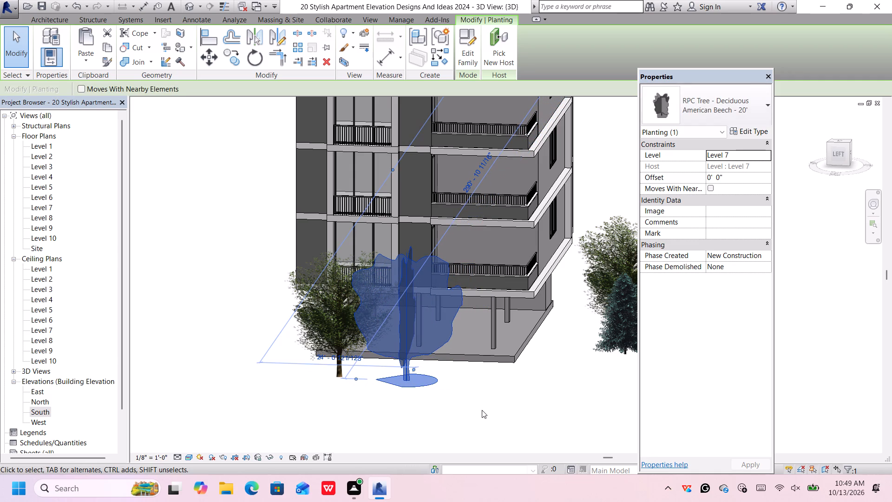
{"action": "key", "text": "Up"}
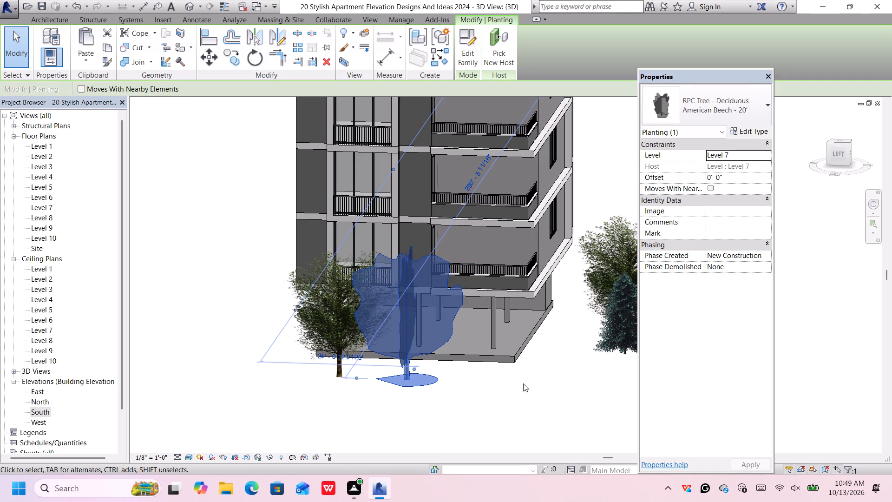
{"action": "left_click", "coordinate": [559, 380]}
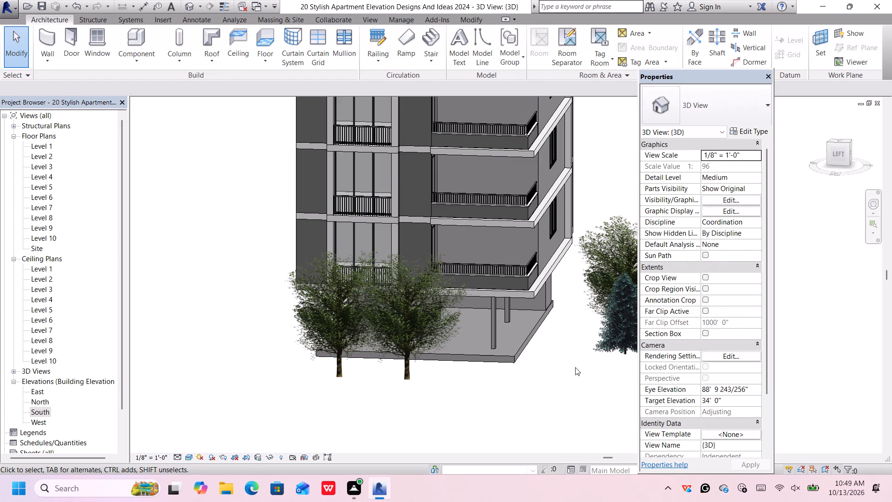
Start placing a component and save the project.
{"action": "middle_click_drag", "start_coordinate": [573, 367], "coordinate": [505, 356]}
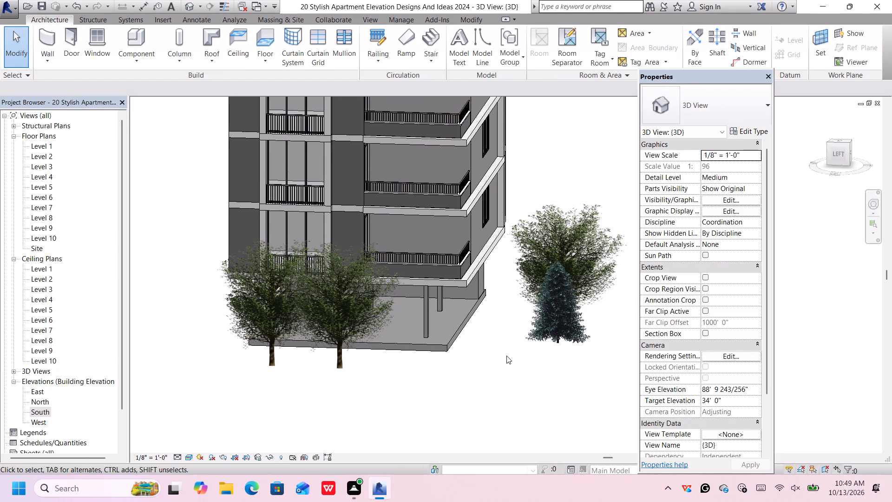
{"action": "middle_click_drag", "start_coordinate": [525, 344], "coordinate": [523, 363]}
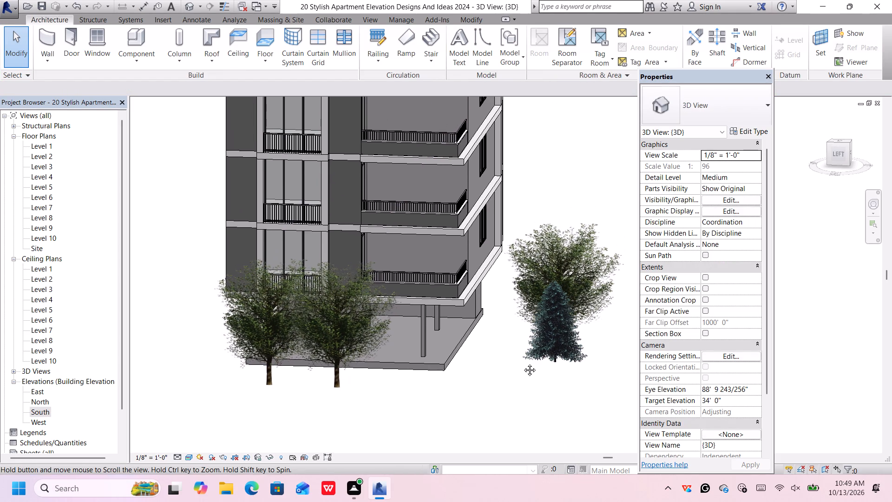
{"action": "middle_click_drag", "start_coordinate": [523, 363], "coordinate": [523, 363]}
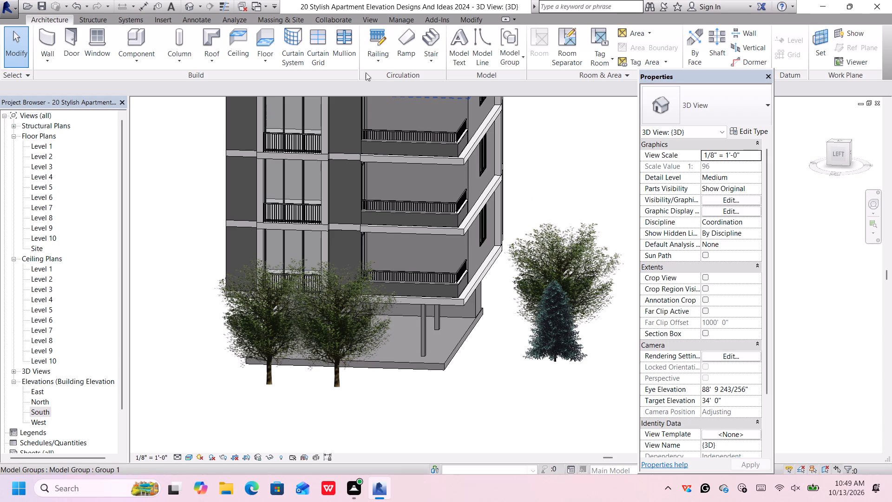
{"action": "left_click", "coordinate": [147, 41]}
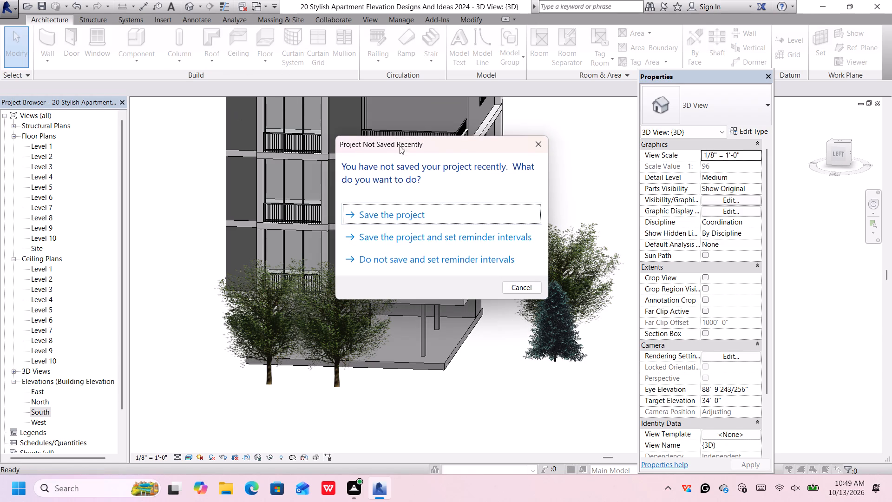
{"action": "left_click", "coordinate": [426, 216]}
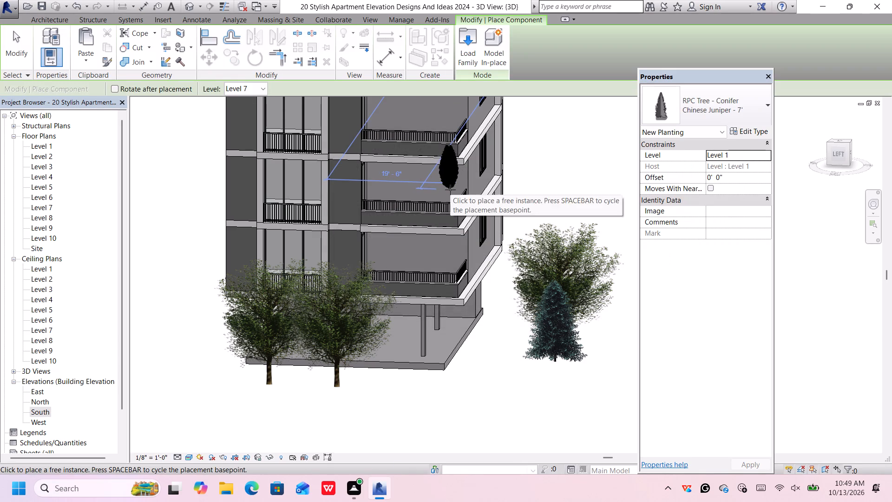
Open the family loader and preview the Mass families, such as Barrel Vault, Cone, Diagnostic Tripod-3 point and Pyramid.
{"action": "left_click", "coordinate": [460, 51]}
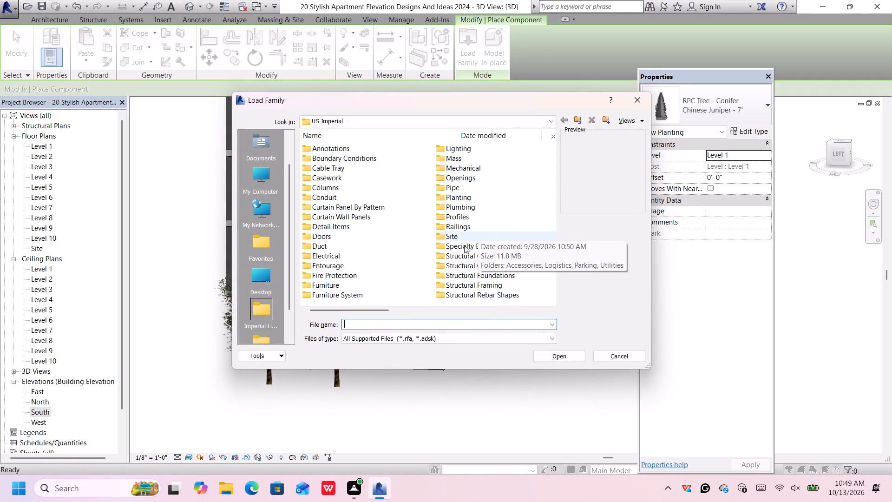
{"action": "left_click", "coordinate": [494, 158]}
{"action": "double_click", "coordinate": [494, 158]}
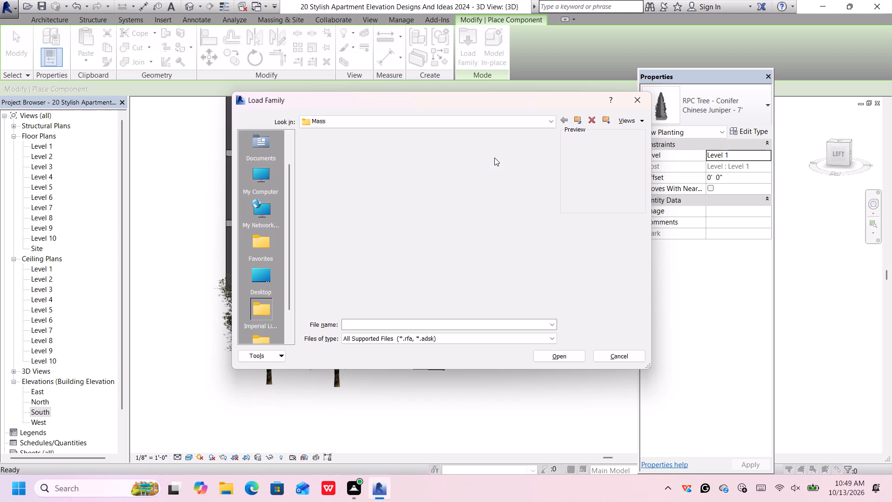
{"action": "left_click", "coordinate": [370, 155]}
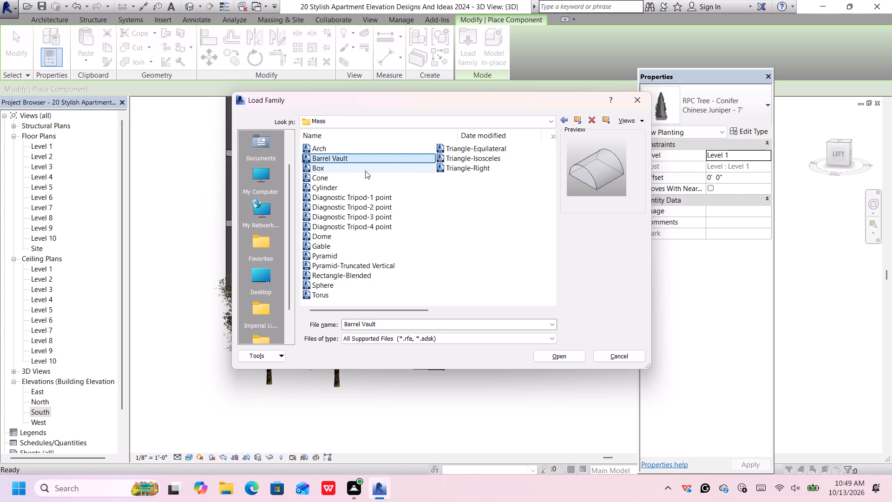
{"action": "left_click", "coordinate": [363, 177]}
{"action": "left_click", "coordinate": [362, 216]}
{"action": "left_click", "coordinate": [369, 258]}
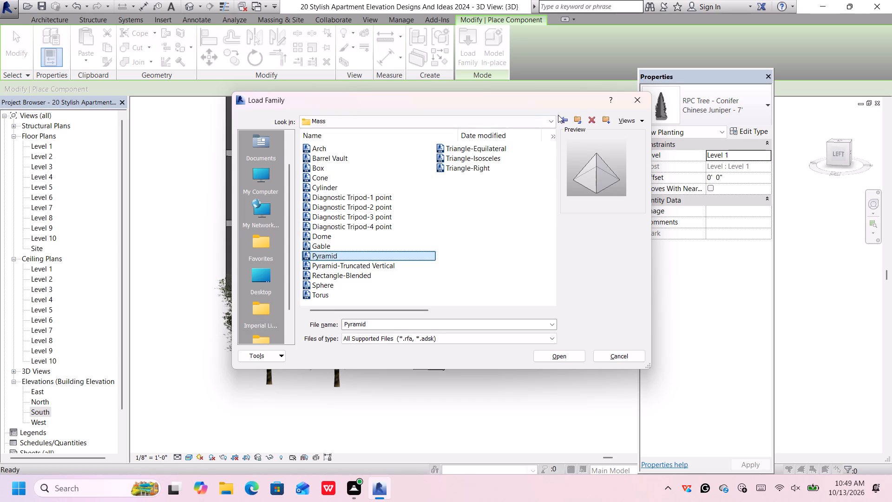
{"action": "left_click", "coordinate": [561, 119]}
Browse the Mechanical library down to the architectural air-side Air Conditioners, check Air Conditioner-Outside Unit, and return to US Imperial.
{"action": "double_click", "coordinate": [488, 167]}
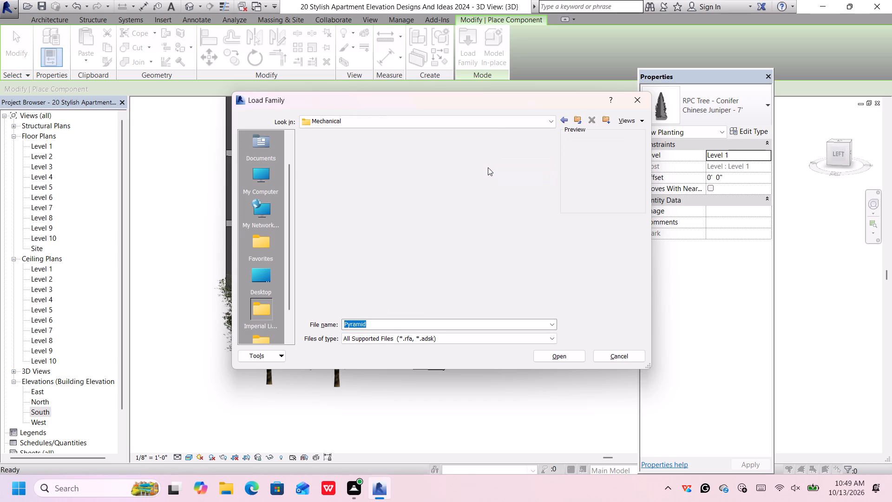
{"action": "double_click", "coordinate": [378, 153]}
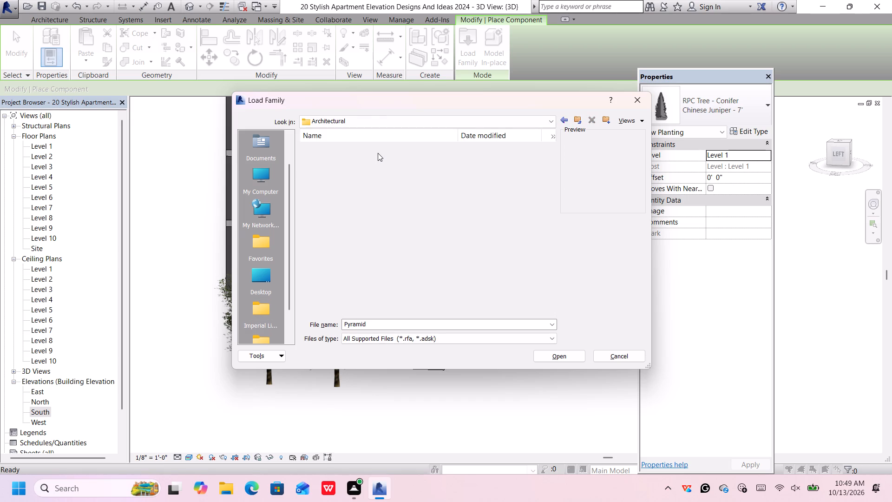
{"action": "double_click", "coordinate": [378, 153]}
{"action": "left_click", "coordinate": [378, 153]}
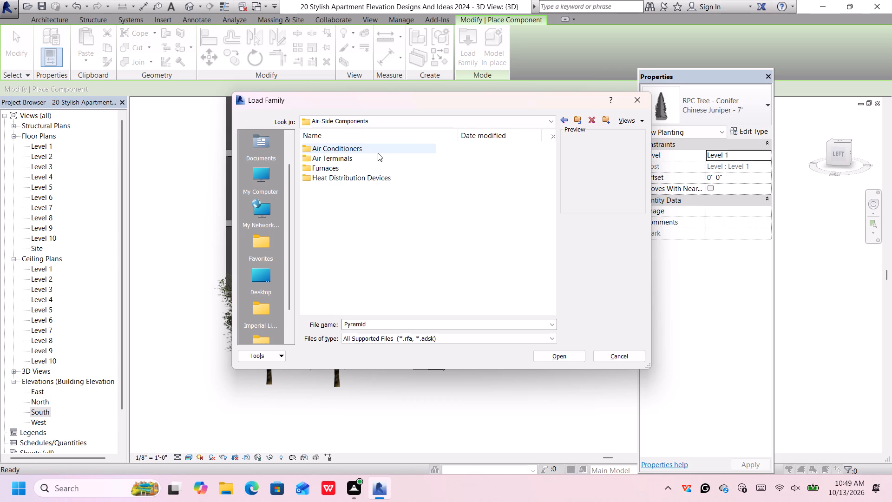
{"action": "double_click", "coordinate": [378, 153]}
{"action": "left_click", "coordinate": [378, 153]}
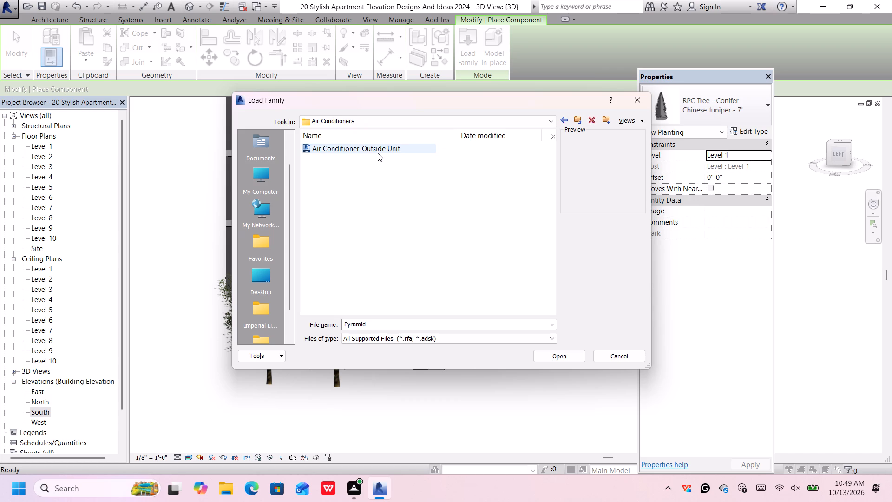
{"action": "left_click", "coordinate": [565, 122]}
{"action": "left_click", "coordinate": [565, 122]}
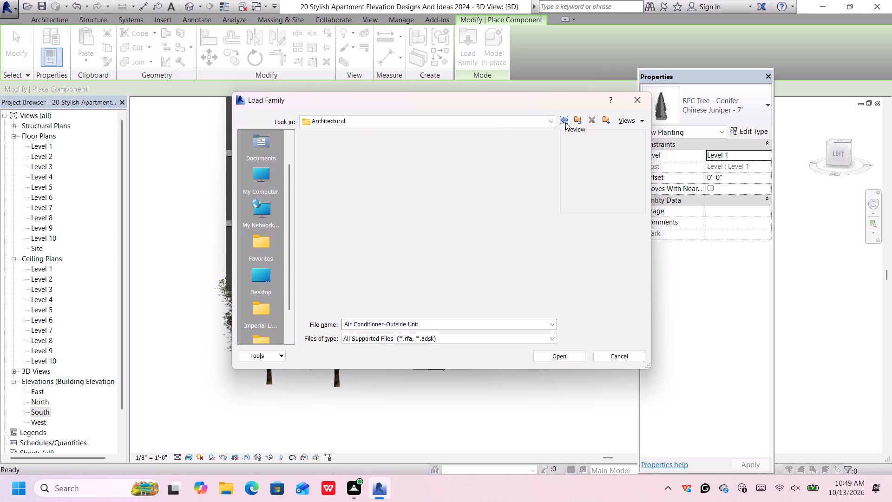
{"action": "left_click", "coordinate": [565, 122]}
{"action": "left_click", "coordinate": [565, 122]}
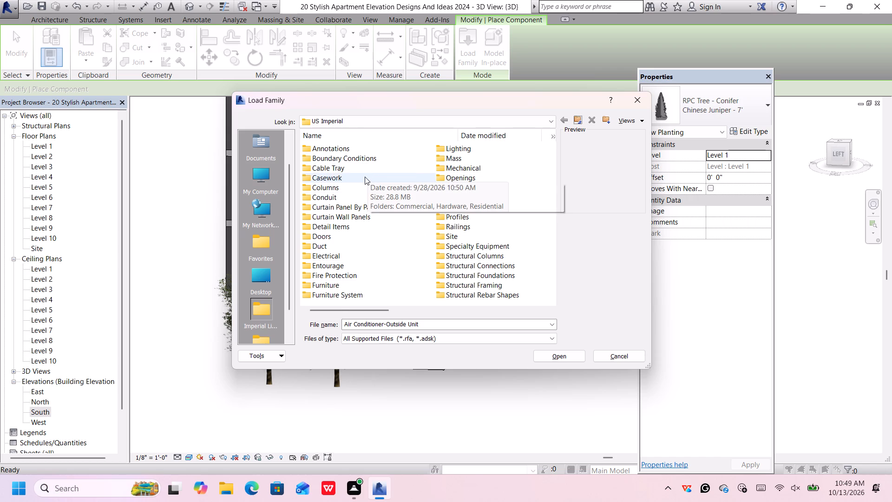
Dismiss the notification card covering the family loader.
{"action": "left_click", "coordinate": [350, 199]}
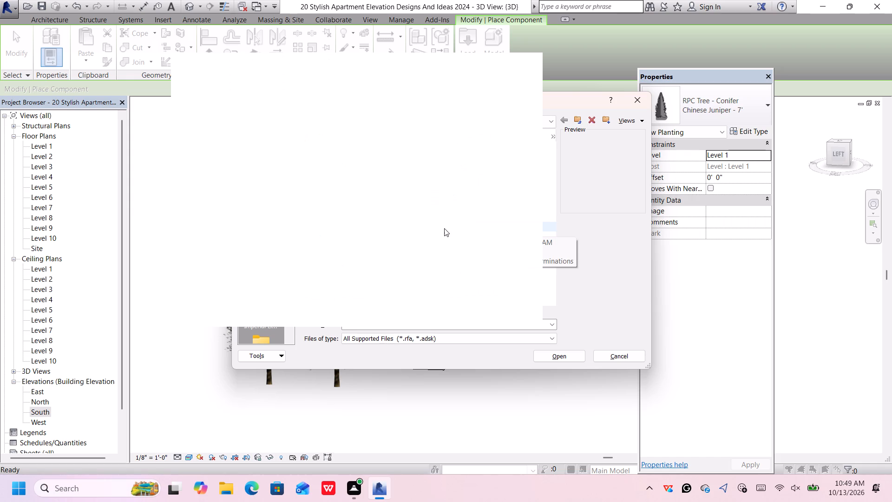
{"action": "left_click", "coordinate": [523, 66]}
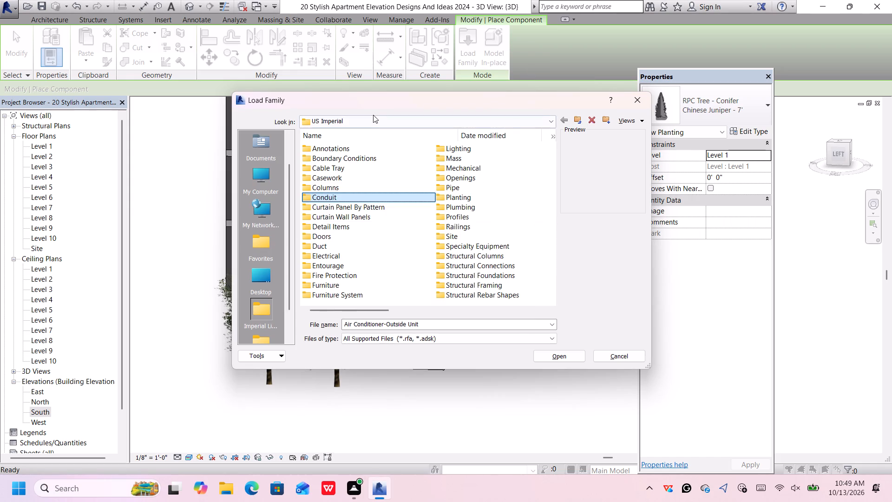
{"action": "left_click", "coordinate": [371, 125]}
{"action": "left_click", "coordinate": [372, 119]}
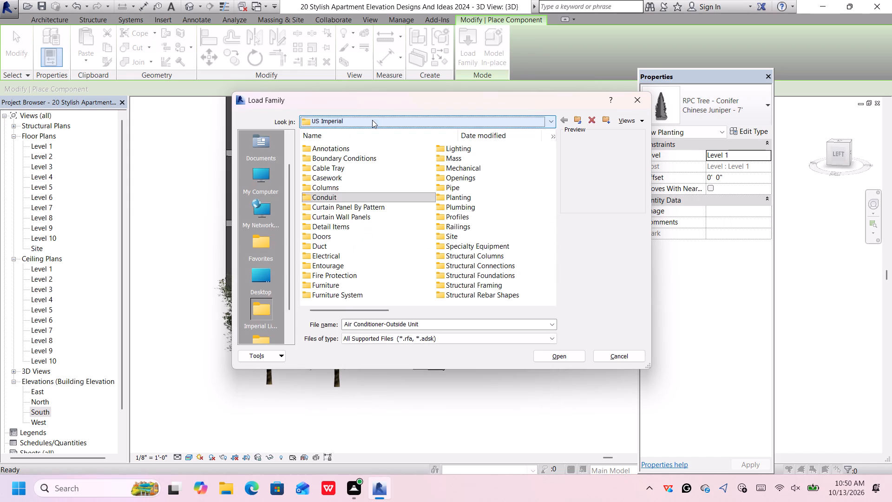
Preview the Sustainable Design families, from the bicycle racks and recycle bins to the Wind Power Generator, and return to US Imperial.
{"action": "scroll", "coordinate": [389, 242], "scroll_direction": "down", "scroll_amount": 3}
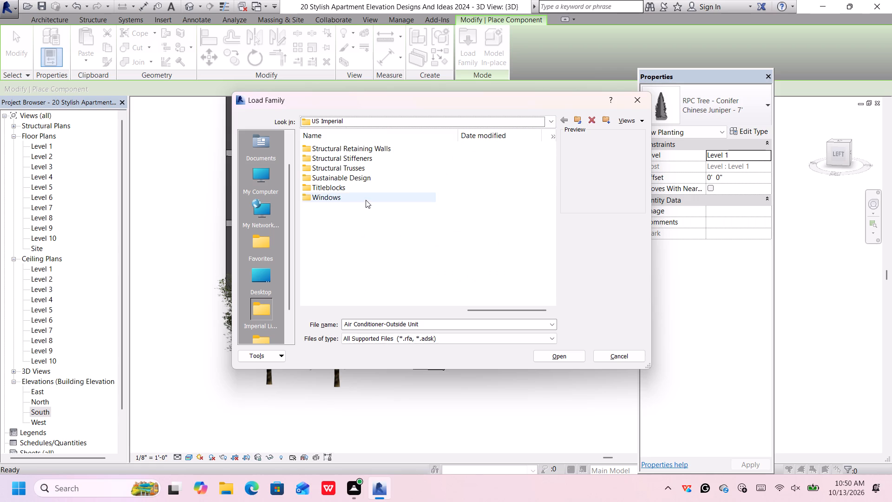
{"action": "double_click", "coordinate": [376, 178]}
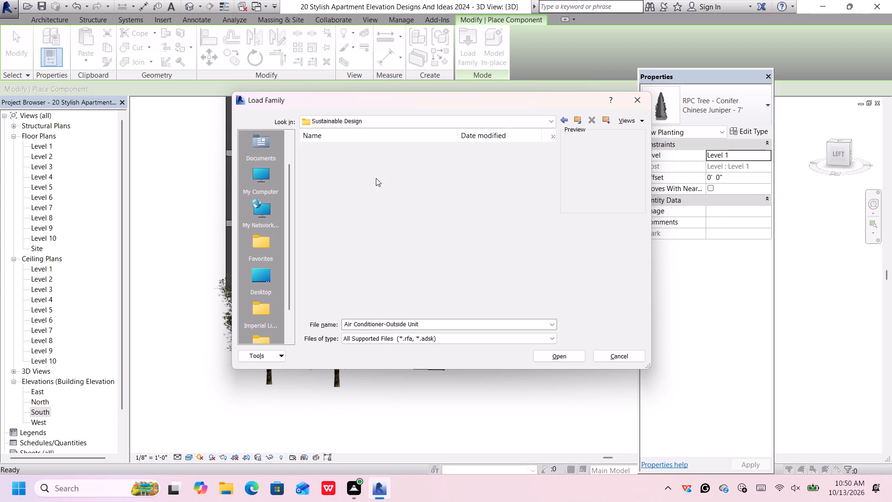
{"action": "left_click", "coordinate": [380, 152]}
{"action": "left_click", "coordinate": [379, 162]}
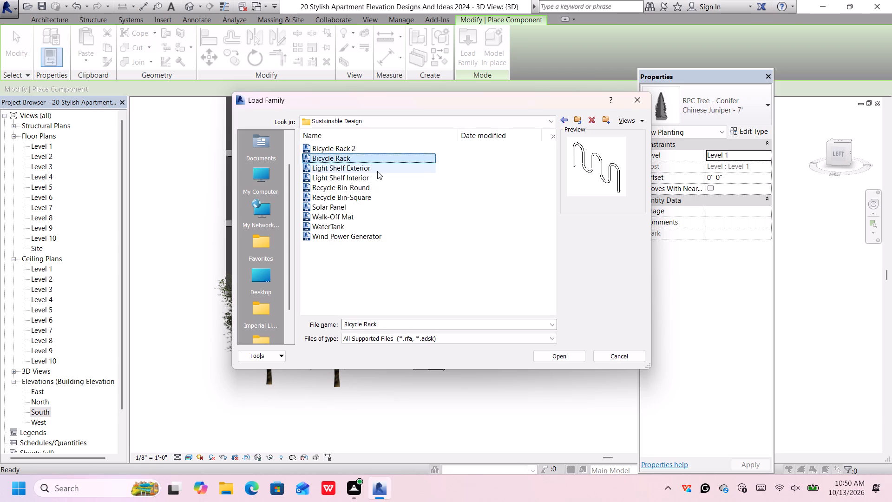
{"action": "left_click", "coordinate": [377, 172]}
{"action": "left_click", "coordinate": [376, 179]}
{"action": "left_click", "coordinate": [376, 190]}
{"action": "left_click", "coordinate": [376, 198]}
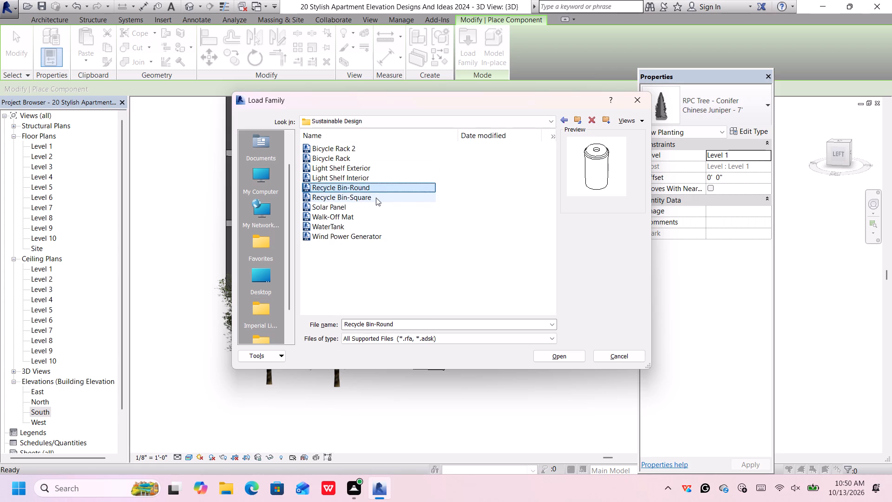
{"action": "left_click", "coordinate": [374, 208]}
{"action": "left_click", "coordinate": [374, 218]}
{"action": "left_click", "coordinate": [374, 225]}
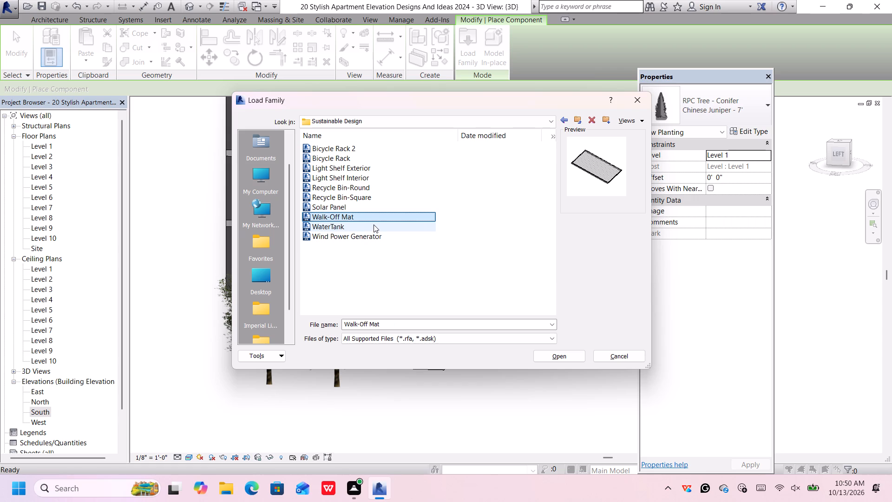
{"action": "left_click", "coordinate": [374, 235]}
{"action": "left_click", "coordinate": [559, 122]}
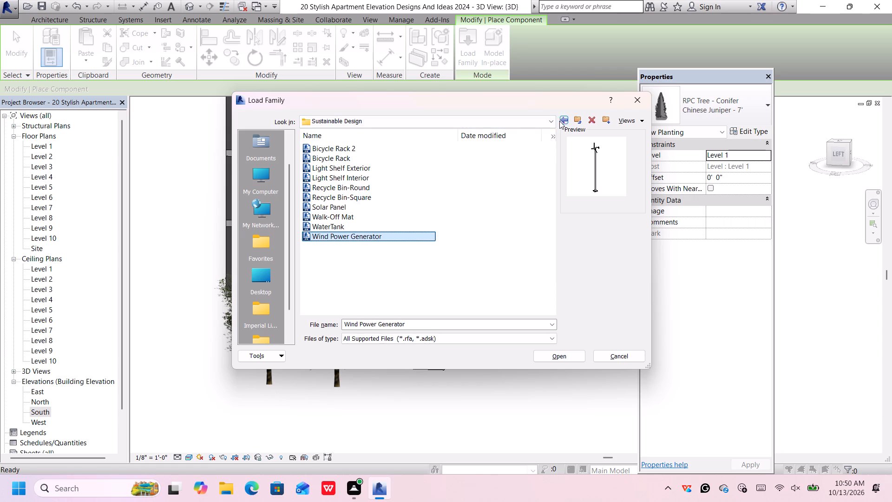
{"action": "left_click", "coordinate": [560, 120]}
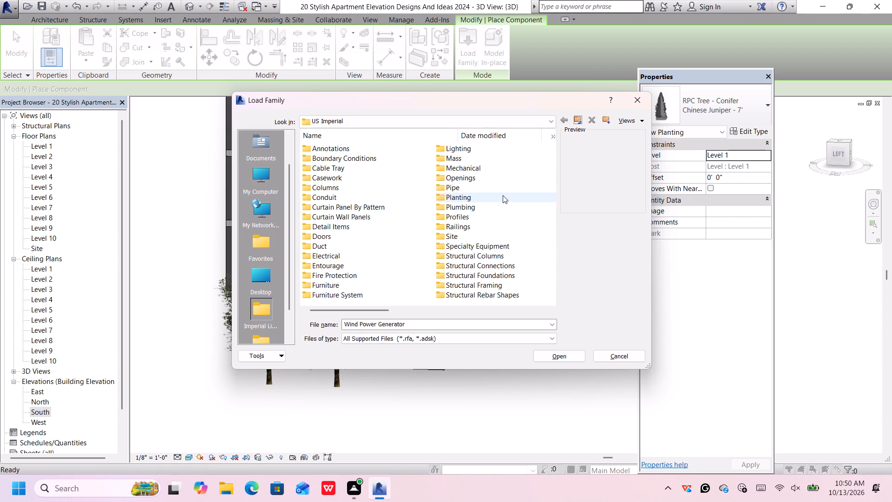
Preview the Titleblocks families, including A 8.5 x 11 Vertical and D 22 x 34 Horizontal, and return to US Imperial.
{"action": "scroll", "coordinate": [501, 190], "scroll_direction": "up", "scroll_amount": 3}
{"action": "scroll", "coordinate": [498, 209], "scroll_direction": "down", "scroll_amount": 2}
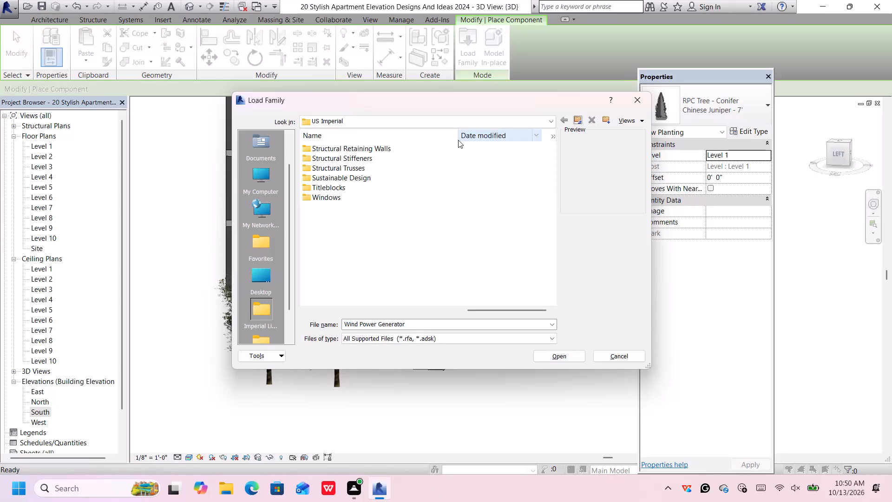
{"action": "double_click", "coordinate": [375, 188]}
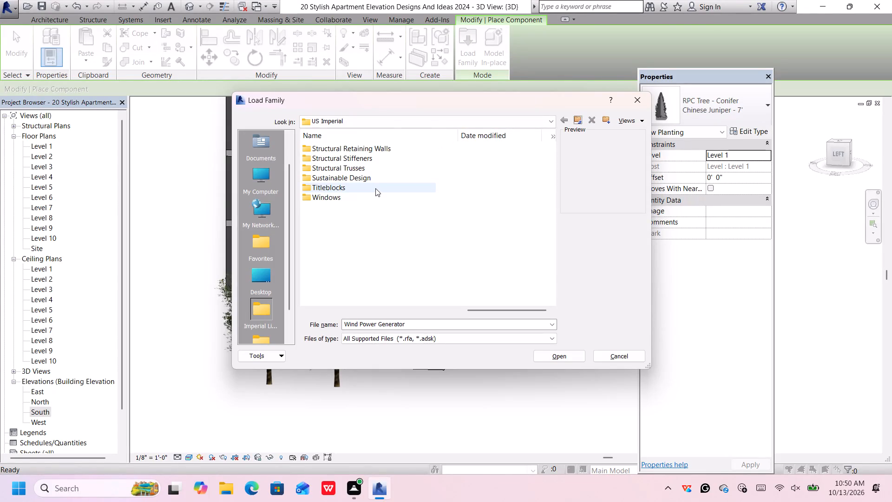
{"action": "left_click", "coordinate": [386, 151]}
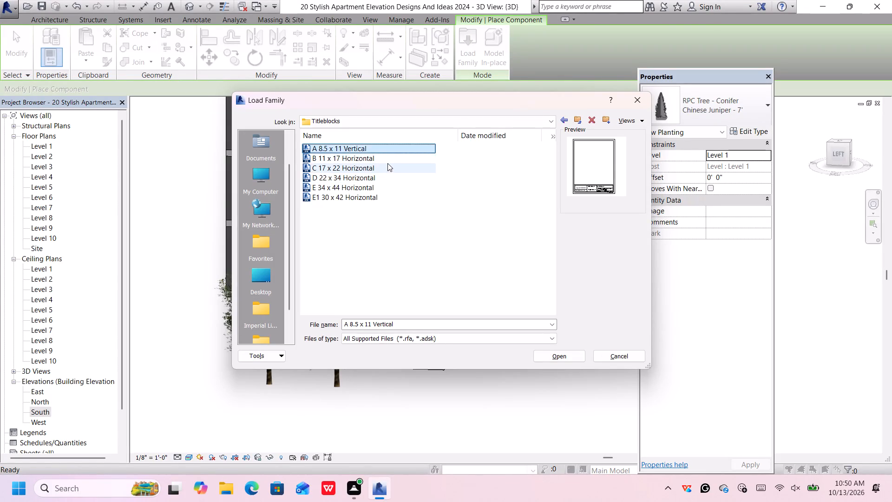
{"action": "left_click", "coordinate": [387, 163]}
{"action": "left_click", "coordinate": [392, 179]}
{"action": "left_click", "coordinate": [567, 121]}
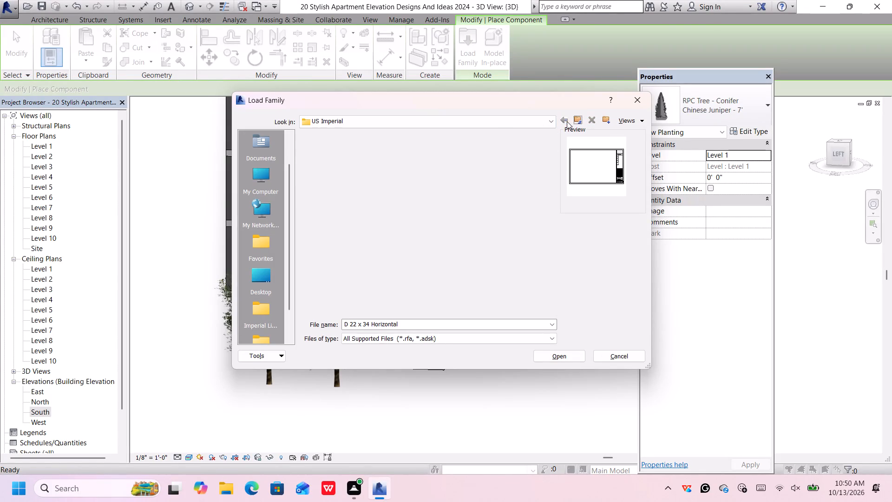
Look through the US Imperial folders and preview the Boundary Conditions families Fixed, Pinned, Roller and Variable.
{"action": "scroll", "coordinate": [470, 182], "scroll_direction": "up", "scroll_amount": 4}
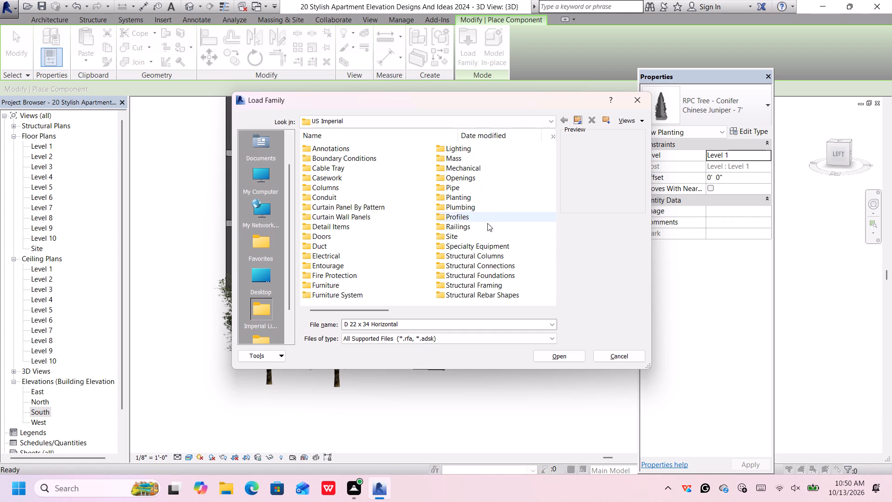
{"action": "scroll", "coordinate": [487, 223], "scroll_direction": "up", "scroll_amount": 1}
{"action": "scroll", "coordinate": [496, 237], "scroll_direction": "down", "scroll_amount": 2}
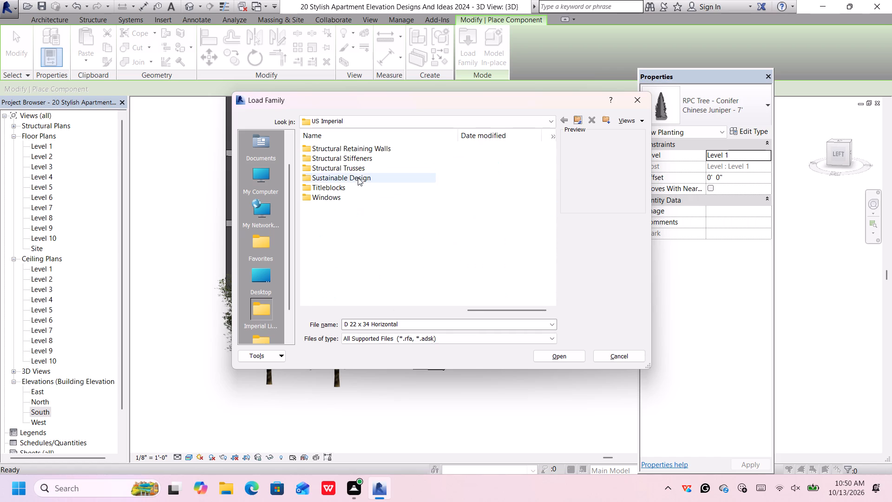
{"action": "scroll", "coordinate": [381, 233], "scroll_direction": "up", "scroll_amount": 3}
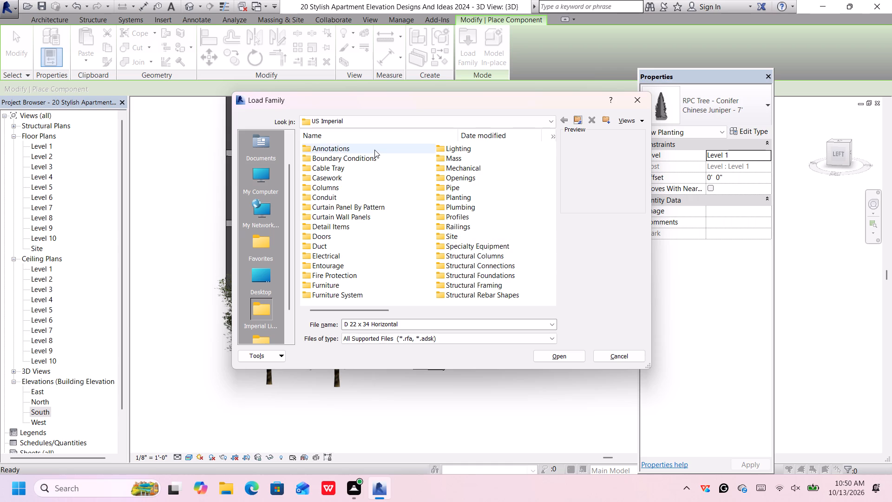
{"action": "left_click", "coordinate": [366, 159]}
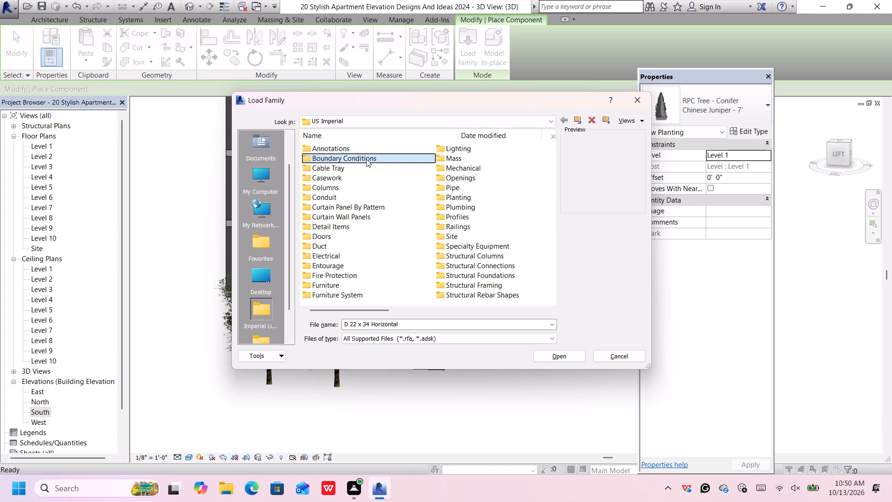
{"action": "double_click", "coordinate": [366, 159]}
{"action": "left_click", "coordinate": [374, 146]}
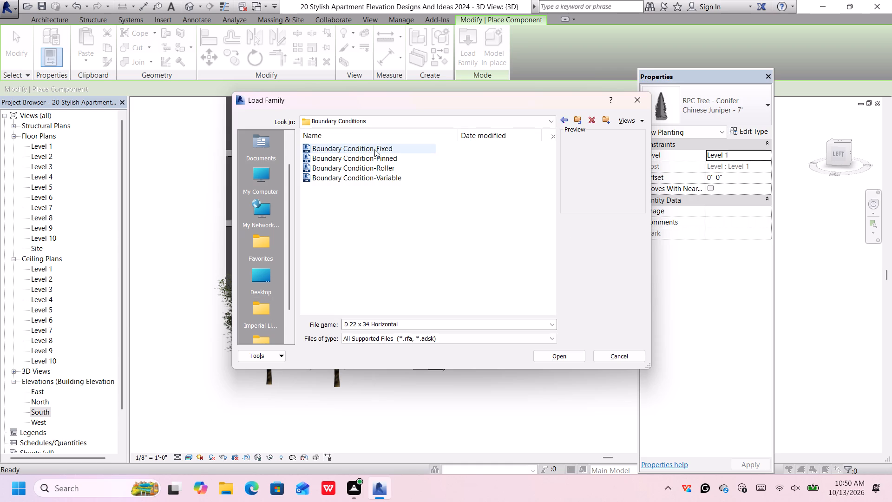
{"action": "left_click", "coordinate": [381, 156]}
{"action": "left_click", "coordinate": [382, 162]}
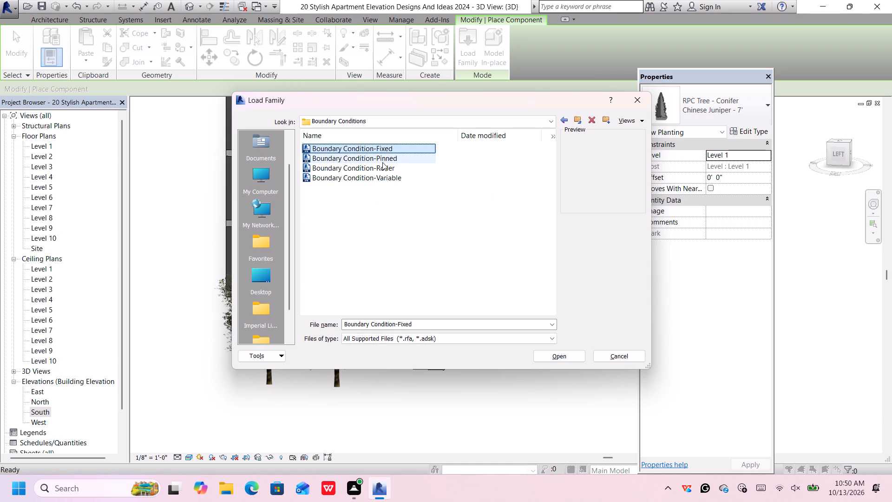
{"action": "left_click", "coordinate": [383, 169]}
{"action": "left_click", "coordinate": [384, 179]}
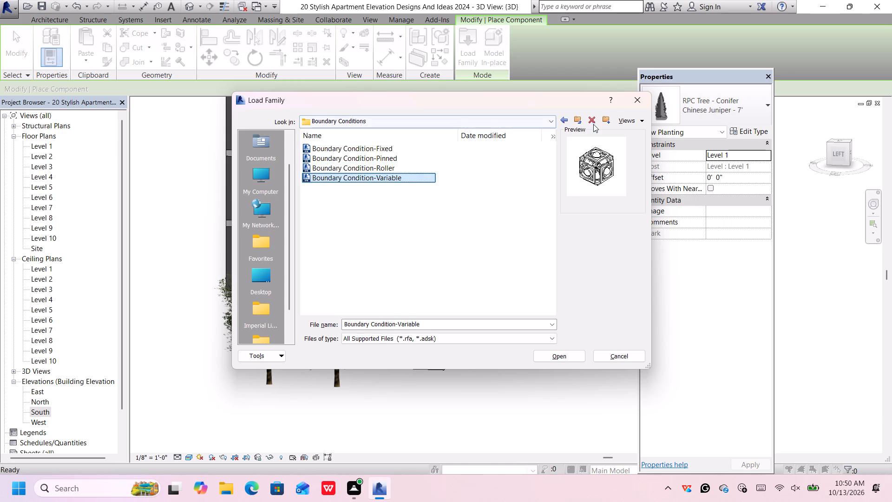
{"action": "left_click", "coordinate": [557, 122]}
{"action": "left_click", "coordinate": [564, 118]}
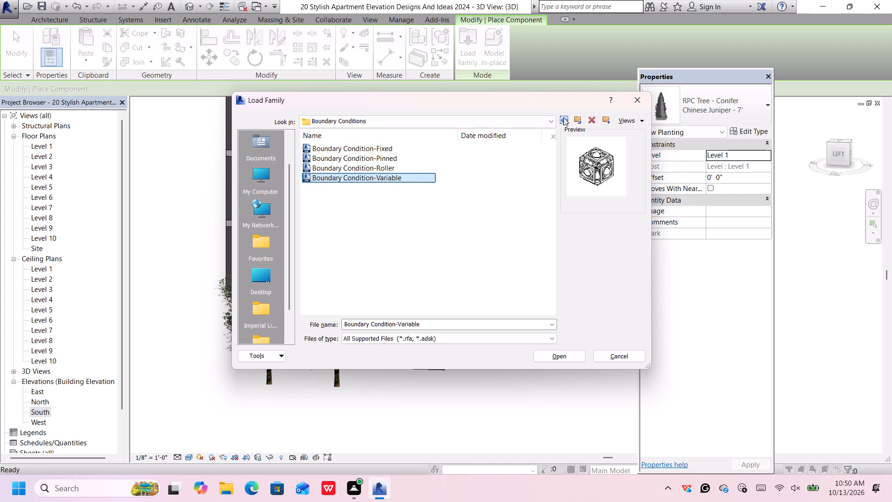
Preview the Annotations families, including Assembly Tag, Callout Head and Elevation Mark Body_Circle, and look through the rest of the folder.
{"action": "double_click", "coordinate": [370, 148]}
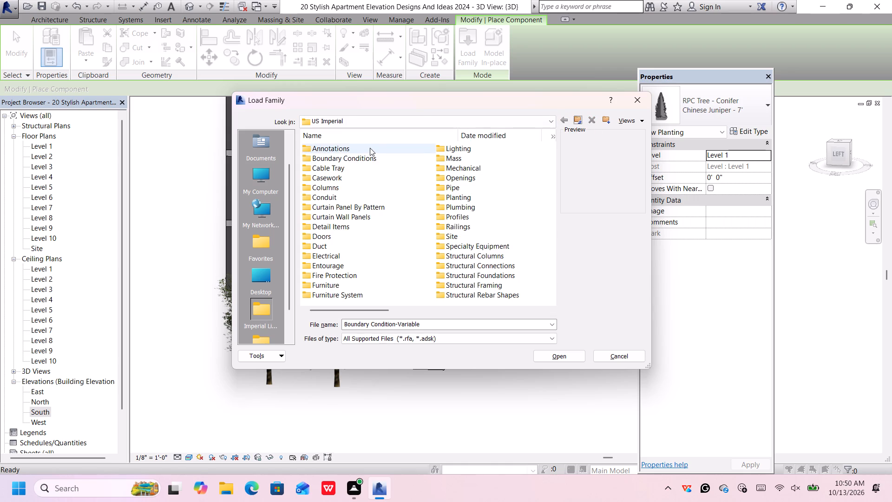
{"action": "left_click", "coordinate": [369, 149]}
{"action": "left_click", "coordinate": [367, 162]}
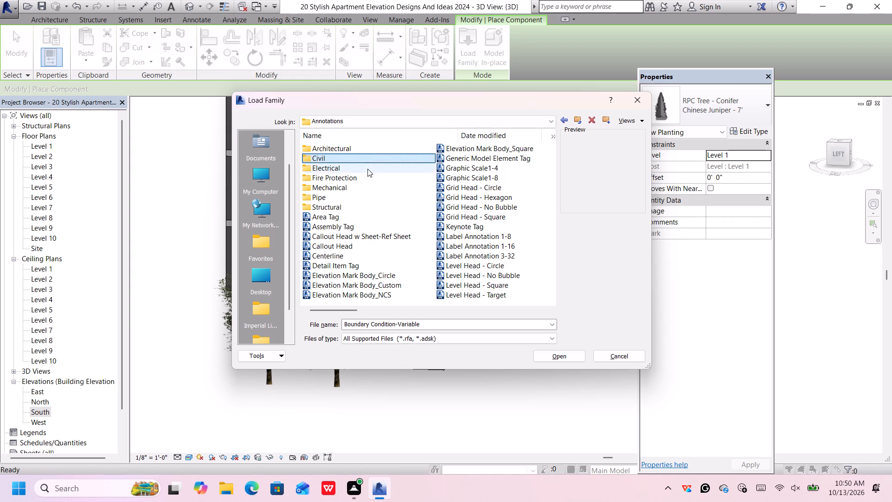
{"action": "left_click", "coordinate": [371, 220]}
{"action": "left_click", "coordinate": [371, 226]}
{"action": "left_click", "coordinate": [371, 234]}
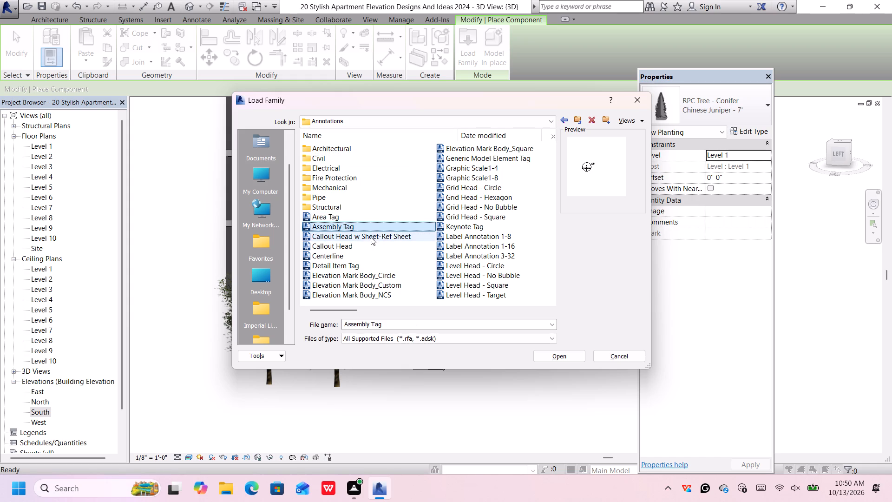
{"action": "left_click", "coordinate": [370, 252]}
{"action": "left_click", "coordinate": [373, 279]}
{"action": "scroll", "coordinate": [388, 230], "scroll_direction": "down", "scroll_amount": 3}
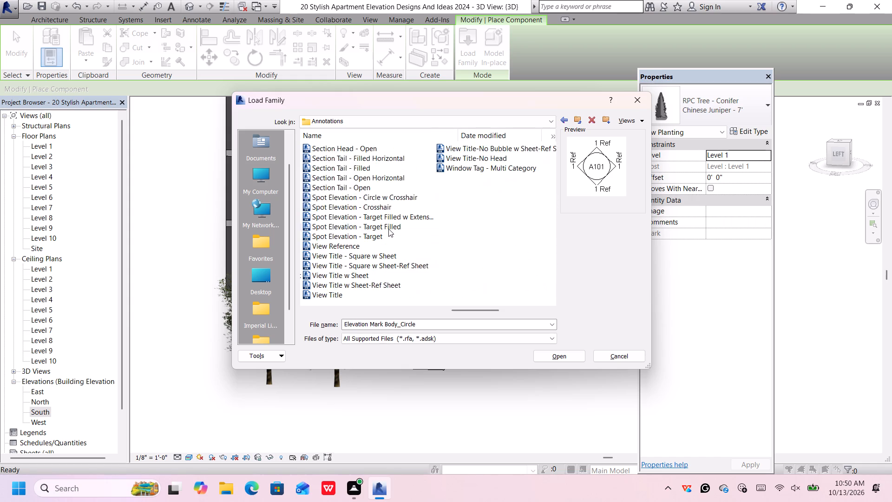
{"action": "scroll", "coordinate": [388, 229], "scroll_direction": "down", "scroll_amount": 1}
{"action": "scroll", "coordinate": [388, 229], "scroll_direction": "up", "scroll_amount": 6}
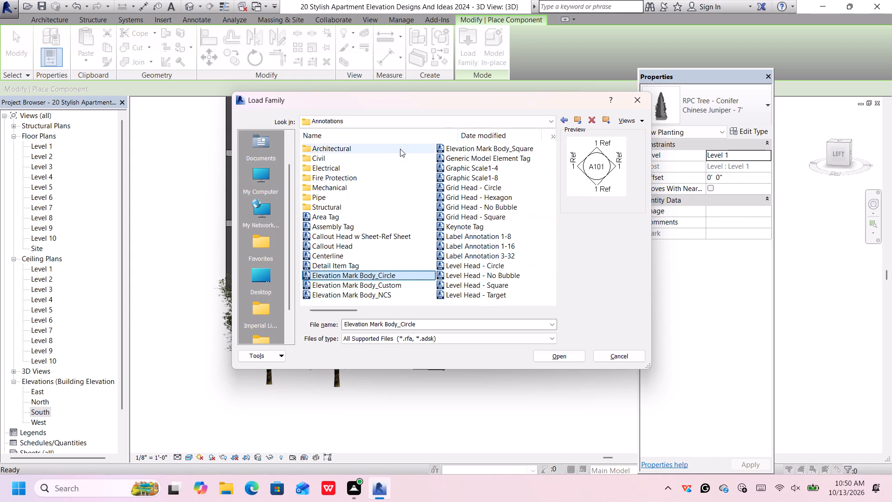
Preview the Mechanical annotation tags, including Mechanical Equipment, Plumbing Fixture, Space and Zone Tag, dismiss the notification card, and return to US Imperial.
{"action": "double_click", "coordinate": [368, 187]}
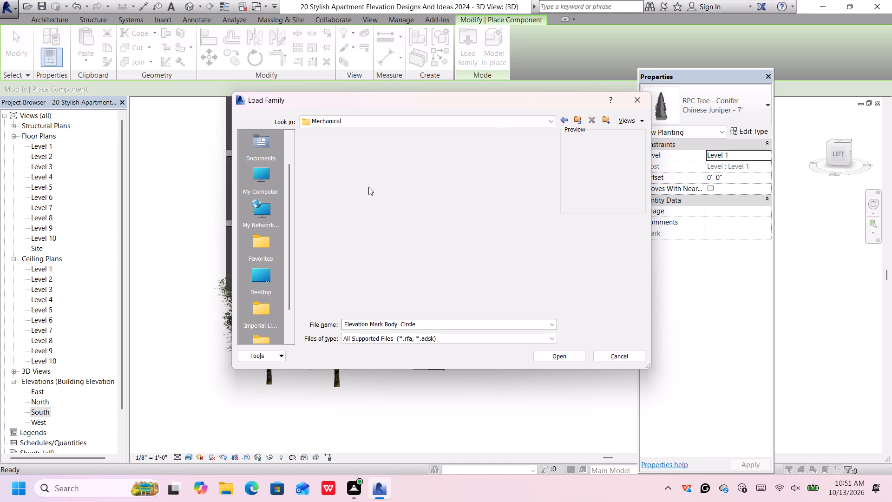
{"action": "left_click", "coordinate": [378, 164]}
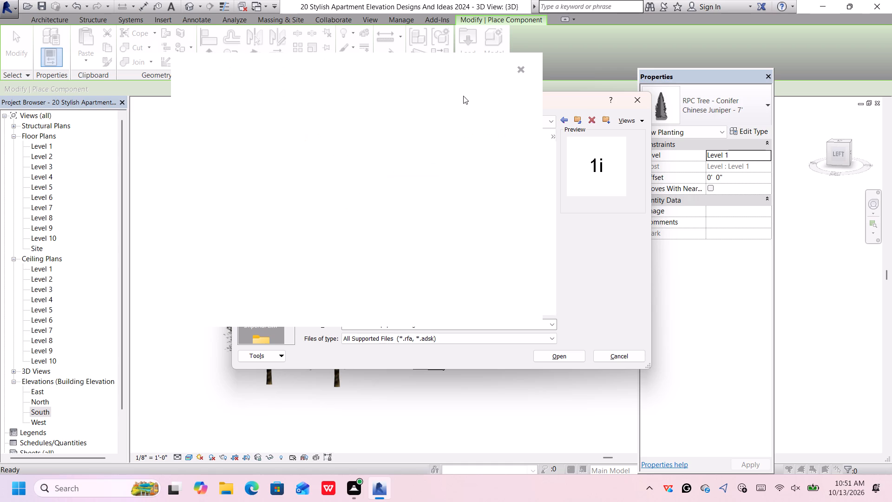
{"action": "left_click", "coordinate": [519, 68]}
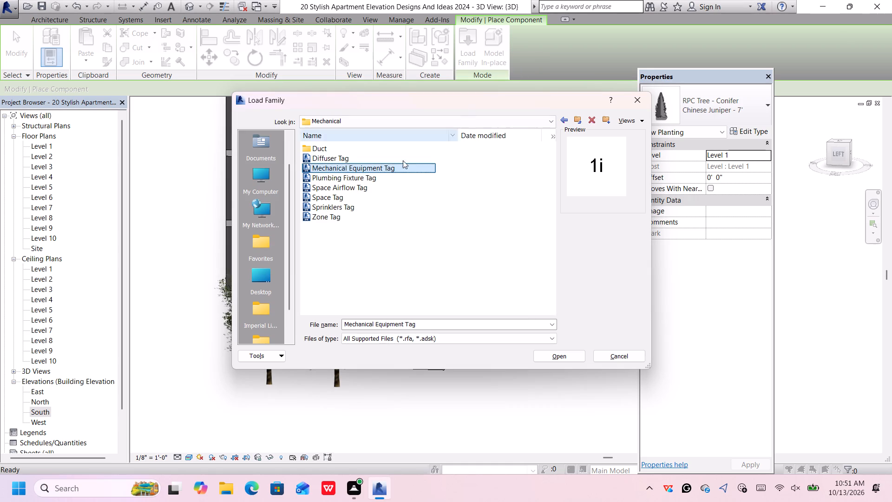
{"action": "left_click", "coordinate": [402, 149]}
{"action": "left_click", "coordinate": [397, 173]}
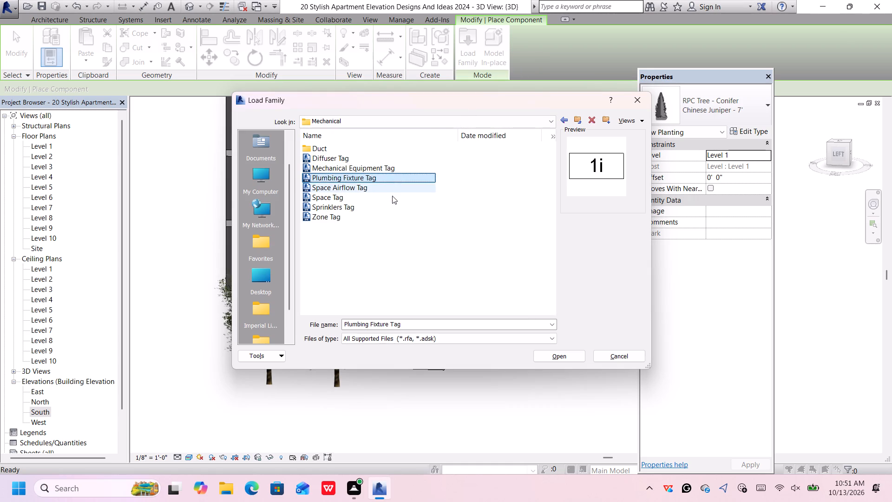
{"action": "left_click", "coordinate": [392, 196]}
{"action": "left_click", "coordinate": [388, 212]}
{"action": "left_click", "coordinate": [563, 119]}
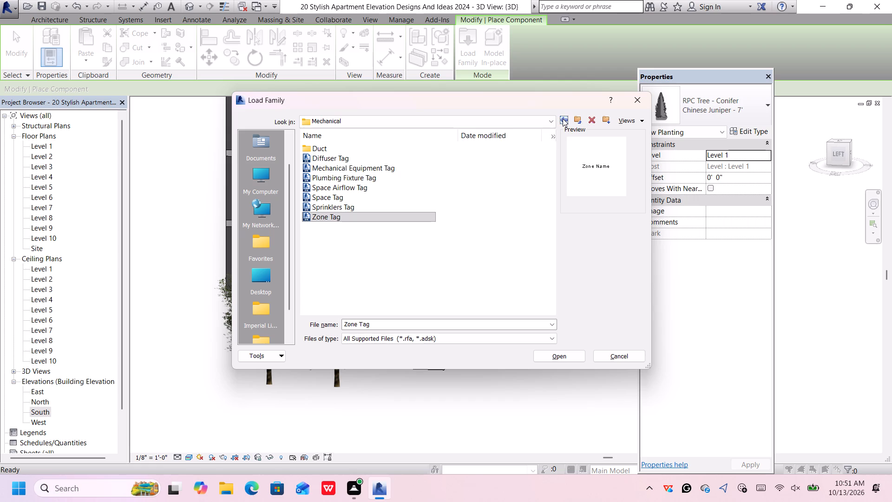
{"action": "left_click", "coordinate": [563, 119]}
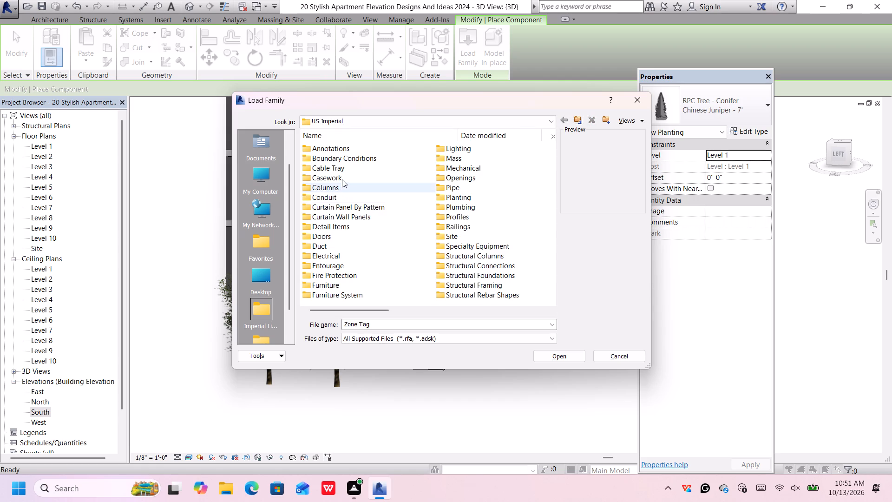
Look through the Casework folders and the Base Cabinets families, including 4 Drawers and Corner Unit-Angled, and return to US Imperial.
{"action": "left_click", "coordinate": [341, 178]}
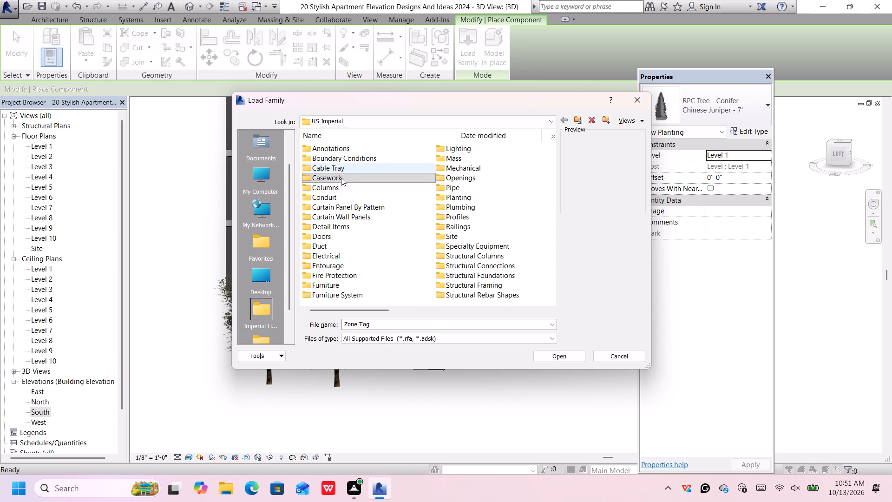
{"action": "double_click", "coordinate": [341, 178]}
{"action": "left_click", "coordinate": [358, 146]}
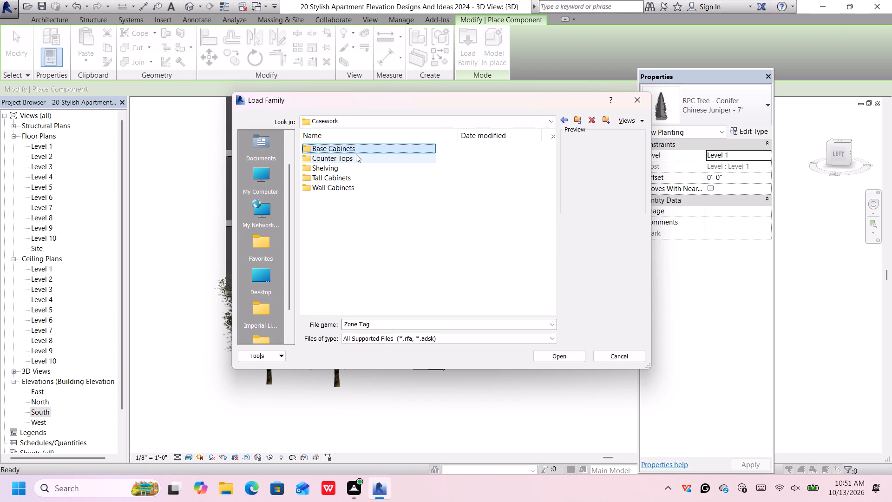
{"action": "left_click", "coordinate": [356, 154]}
{"action": "left_click", "coordinate": [360, 149]}
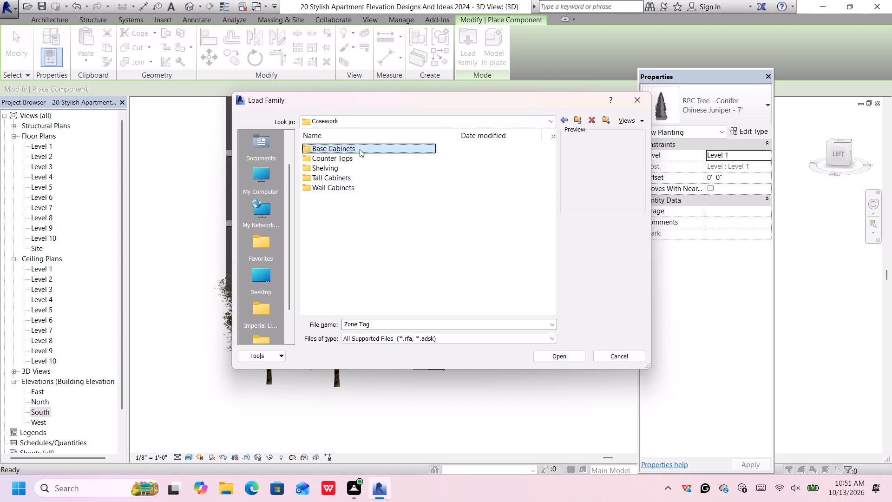
{"action": "double_click", "coordinate": [359, 149]}
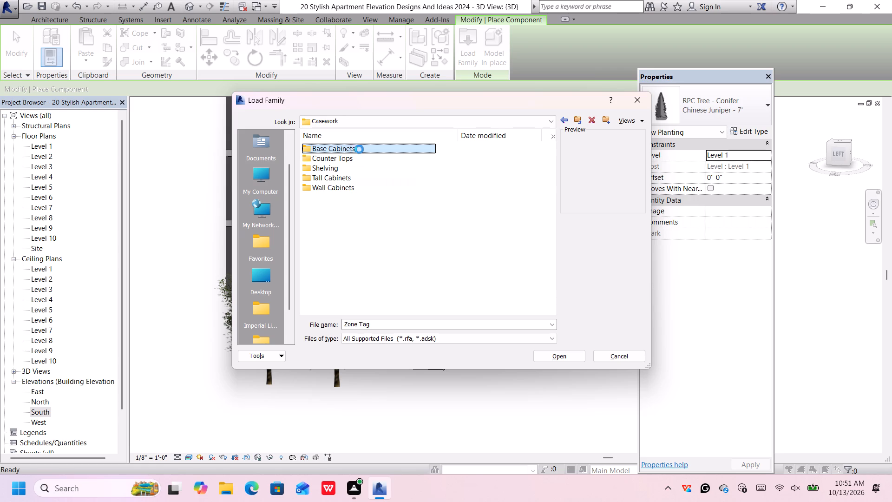
{"action": "left_click", "coordinate": [359, 149]}
{"action": "left_click", "coordinate": [360, 160]}
{"action": "left_click", "coordinate": [361, 177]}
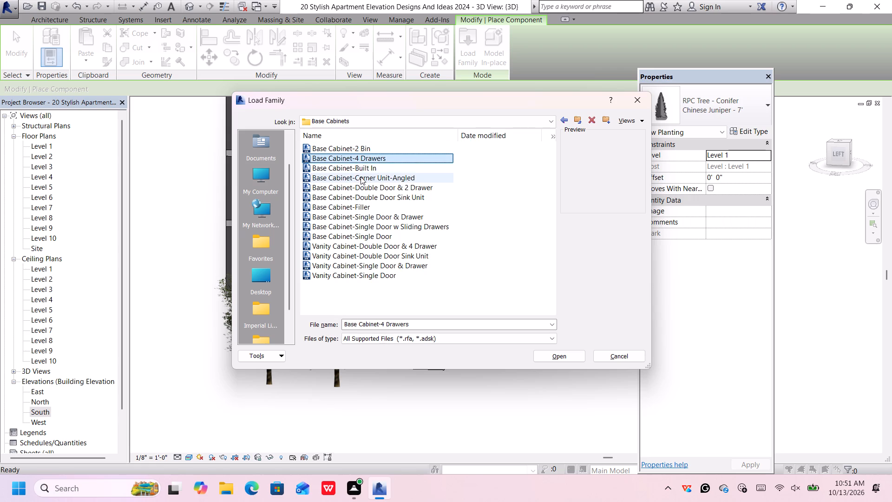
{"action": "left_click", "coordinate": [564, 119]}
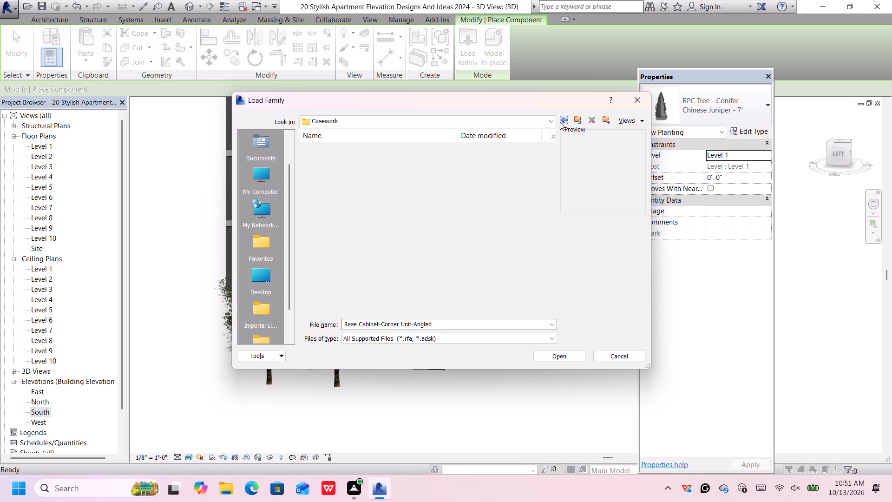
{"action": "left_click", "coordinate": [361, 183]}
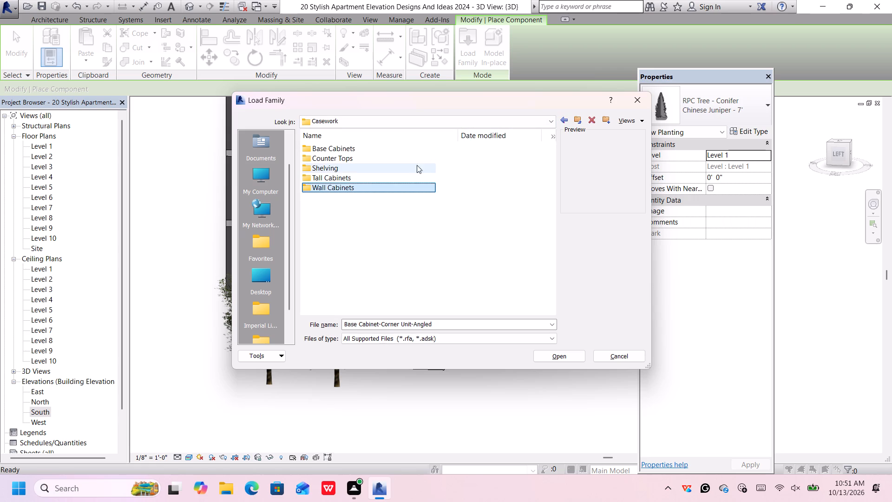
{"action": "left_click", "coordinate": [564, 116]}
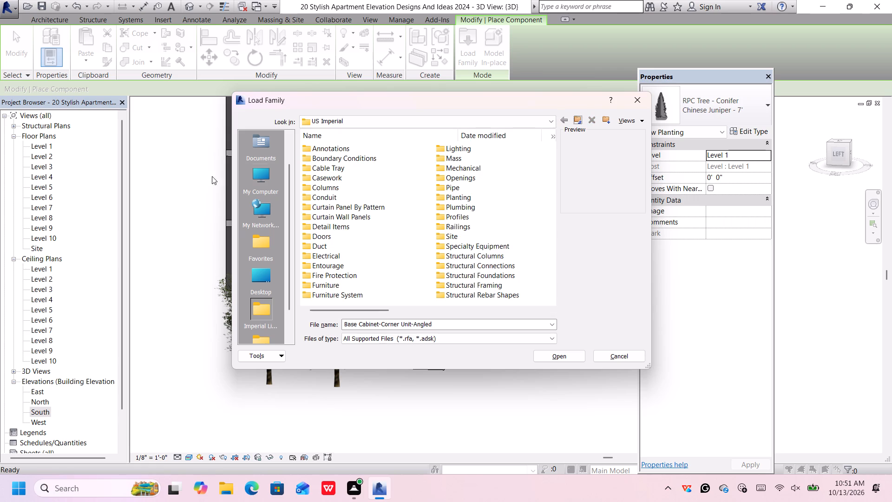
Look over the contents of the Profiles folder and return to US Imperial.
{"action": "scroll", "coordinate": [335, 205], "scroll_direction": "down", "scroll_amount": 1}
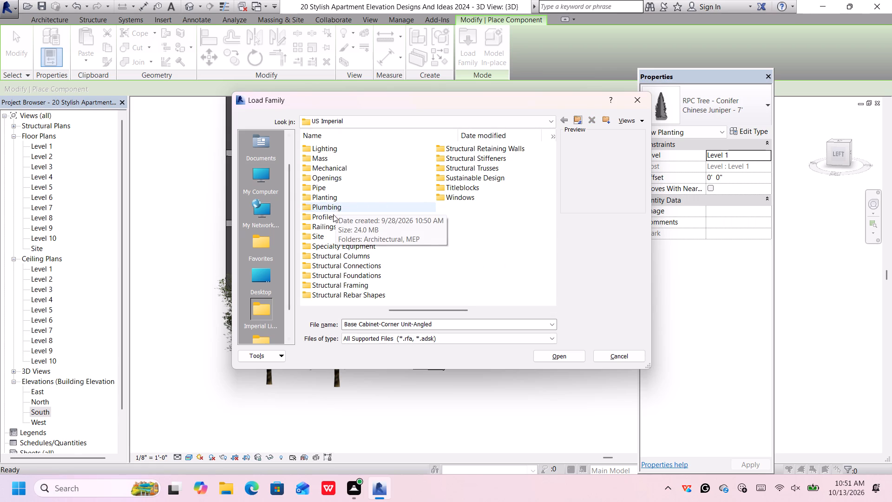
{"action": "left_click", "coordinate": [331, 218]}
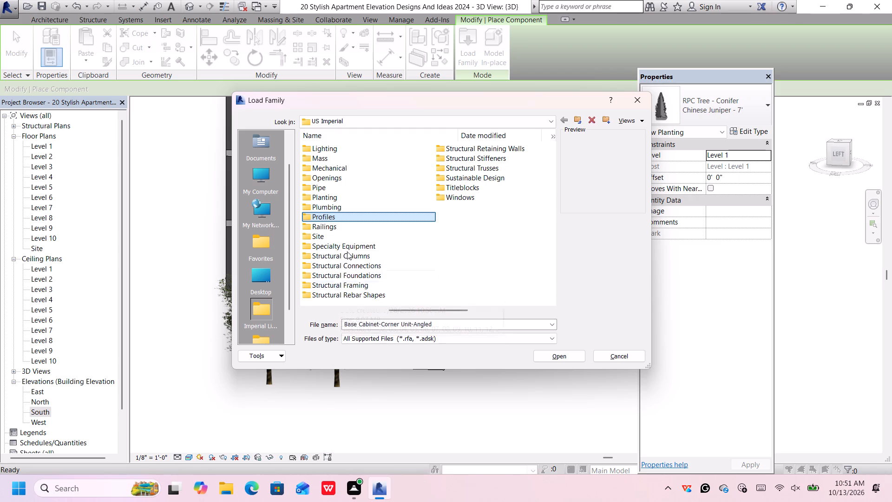
{"action": "double_click", "coordinate": [345, 218]}
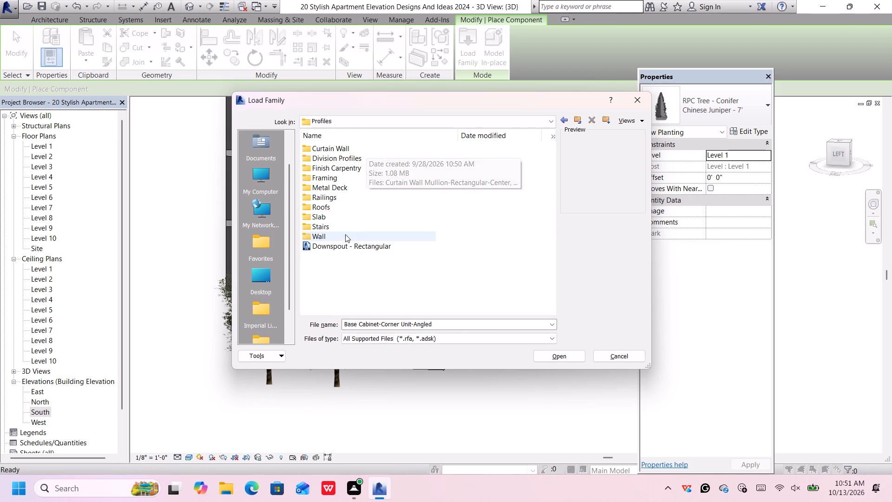
{"action": "left_click", "coordinate": [565, 122]}
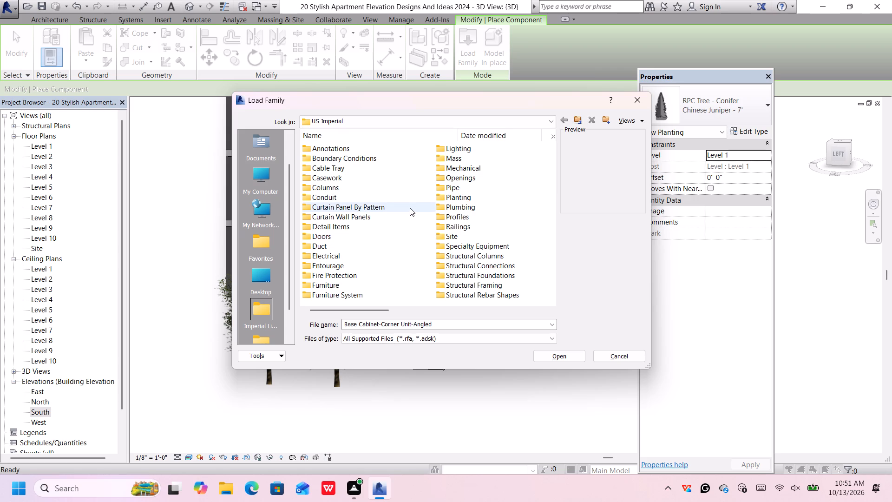
Look through the Curtain Panel By Pattern families, from Hexagon Surface and OmniGrid 2x2 to Triangle (bent) Surface, and return to US Imperial.
{"action": "left_click", "coordinate": [410, 208]}
{"action": "left_click", "coordinate": [410, 208]}
{"action": "left_click", "coordinate": [415, 161]}
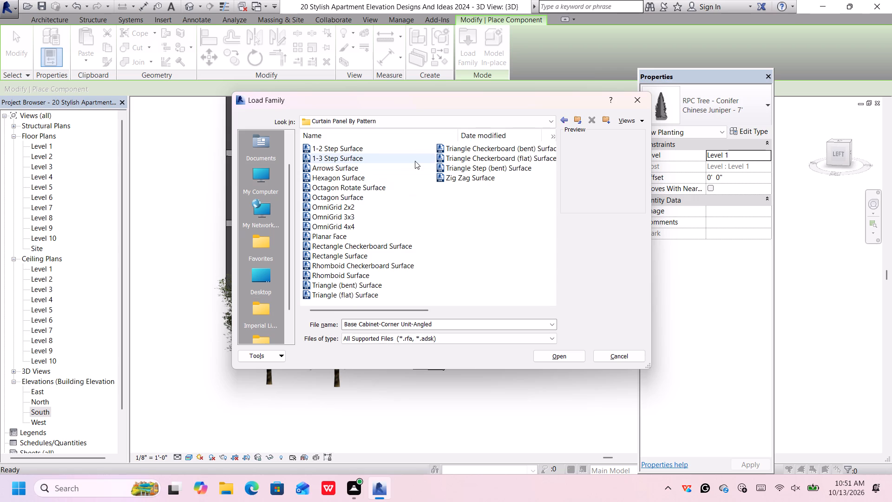
{"action": "left_click", "coordinate": [398, 178]}
{"action": "left_click", "coordinate": [394, 207]}
{"action": "left_click", "coordinate": [385, 248]}
{"action": "left_click", "coordinate": [383, 284]}
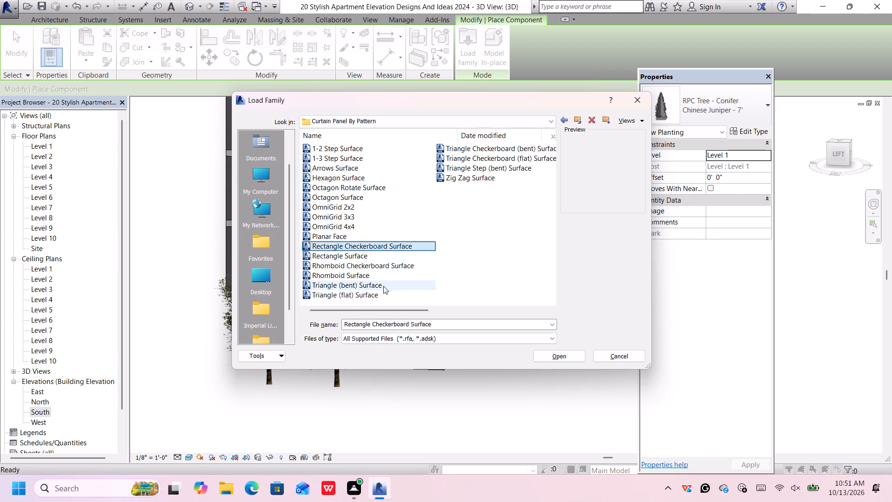
{"action": "left_click", "coordinate": [383, 310]}
{"action": "left_click", "coordinate": [565, 115]}
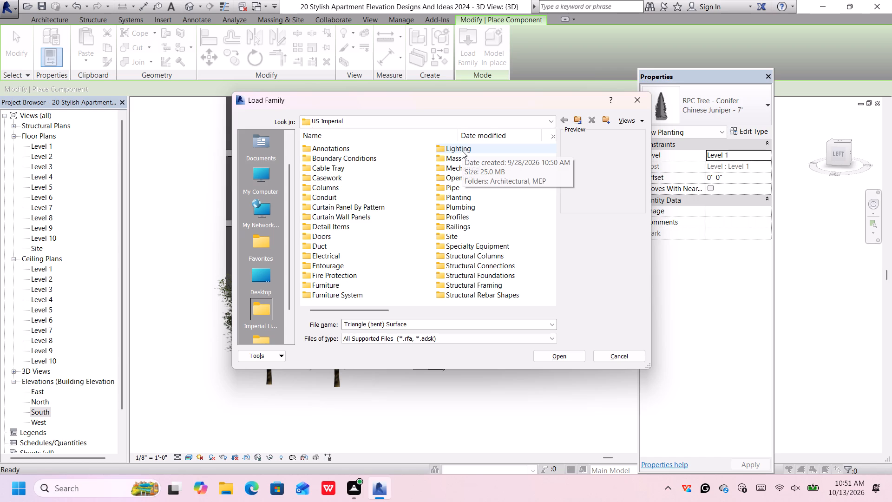
Look over the external architectural Lighting families and return to the US Imperial folder.
{"action": "double_click", "coordinate": [462, 151]}
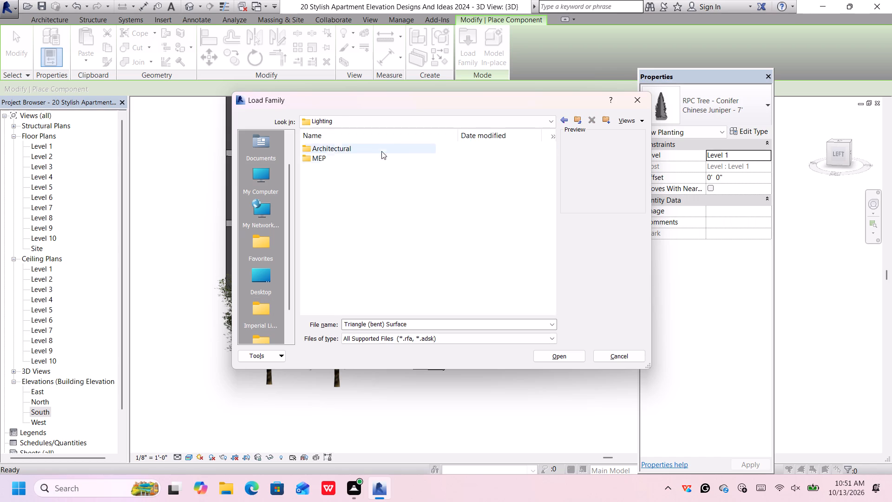
{"action": "left_click", "coordinate": [383, 145]}
{"action": "double_click", "coordinate": [383, 145]}
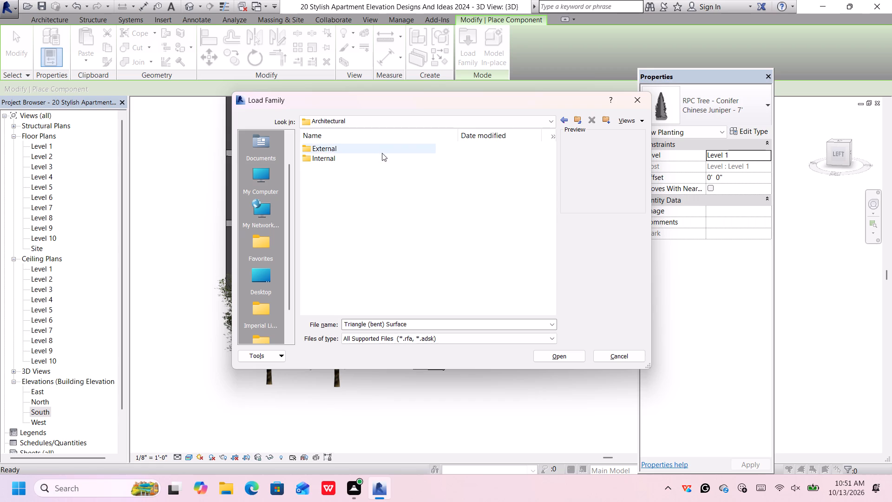
{"action": "double_click", "coordinate": [383, 148]}
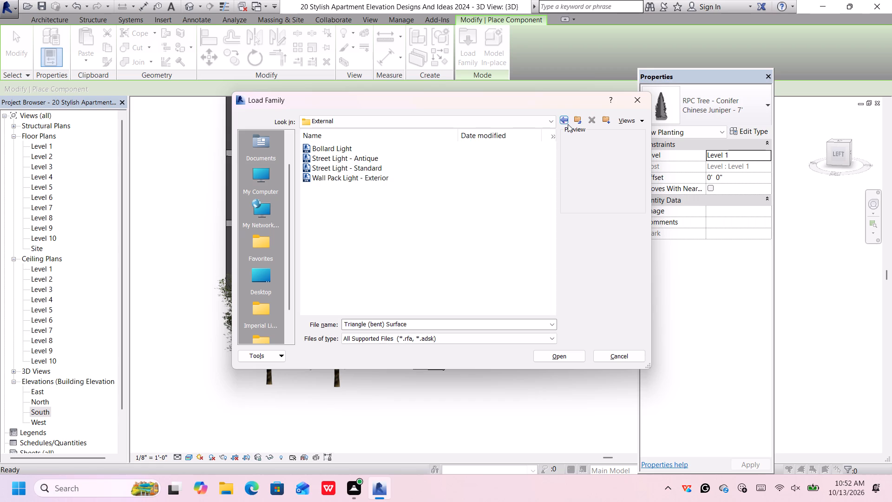
{"action": "left_click", "coordinate": [567, 124]}
{"action": "left_click", "coordinate": [567, 124]}
{"action": "left_click", "coordinate": [567, 125]}
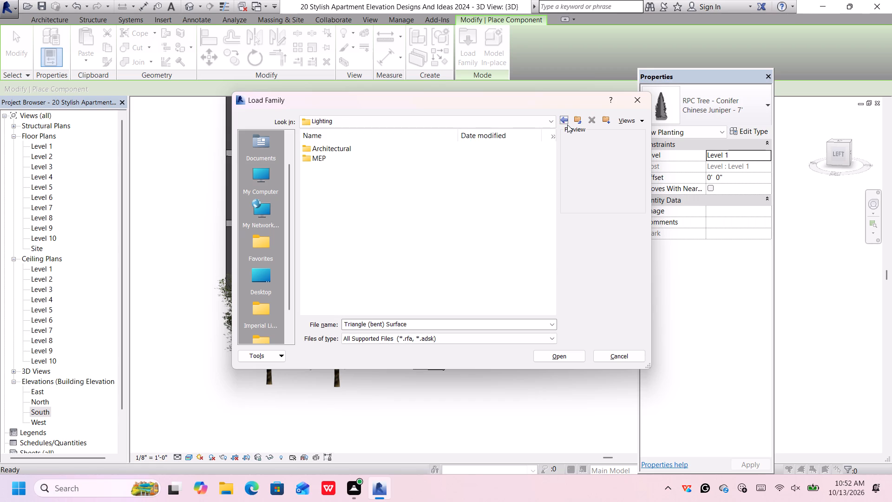
{"action": "left_click", "coordinate": [564, 123]}
{"action": "left_click", "coordinate": [564, 123]}
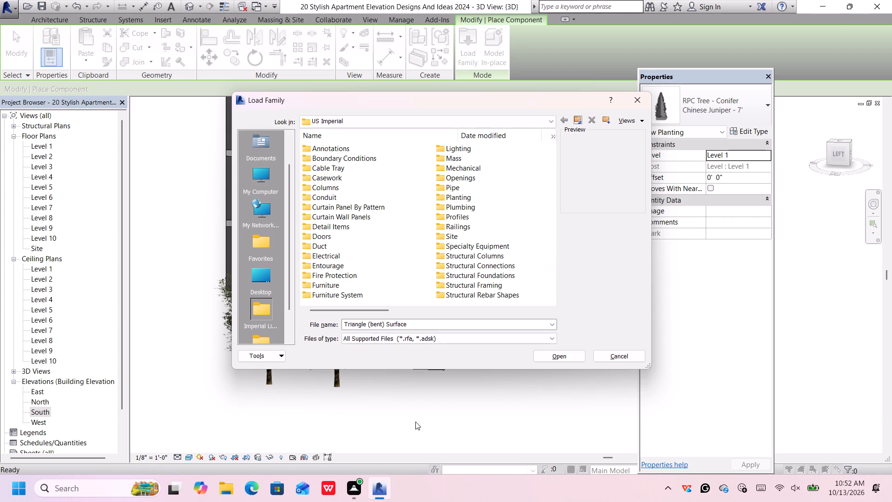
Close the family loader without loading a family, end the component placement, and dismiss the notification card.
{"action": "left_click", "coordinate": [611, 357]}
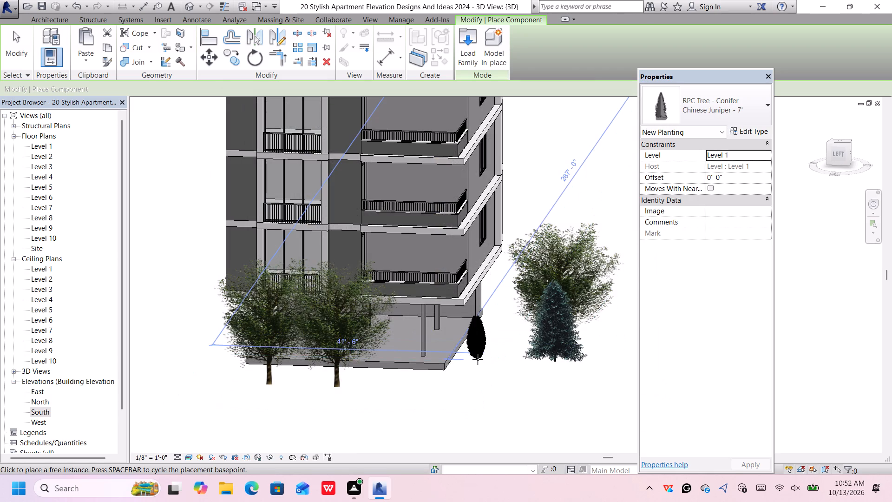
{"action": "key", "text": "Escape"}
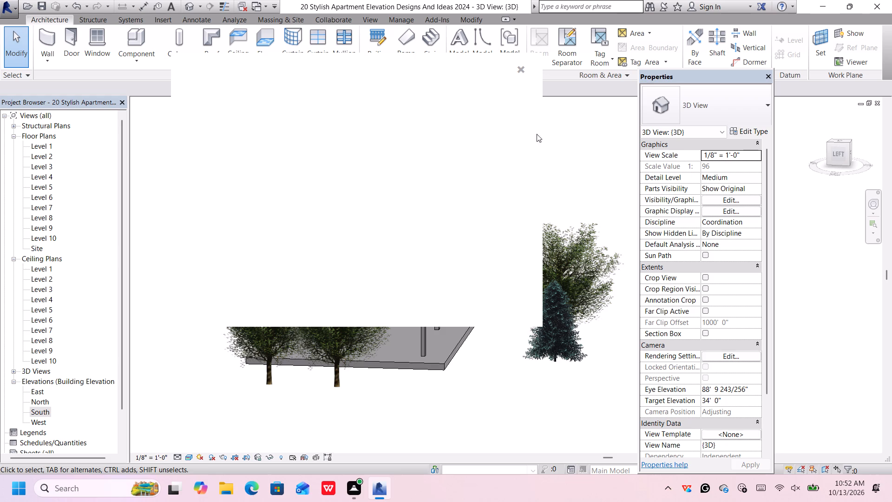
{"action": "left_click", "coordinate": [519, 70]}
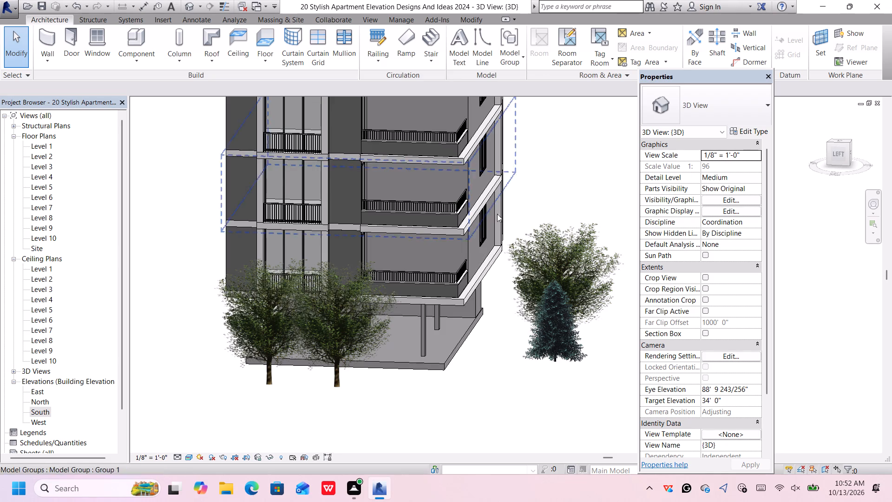
Switch to Google Chrome and search the web for "red car revit family".
{"action": "left_click", "coordinate": [114, 489]}
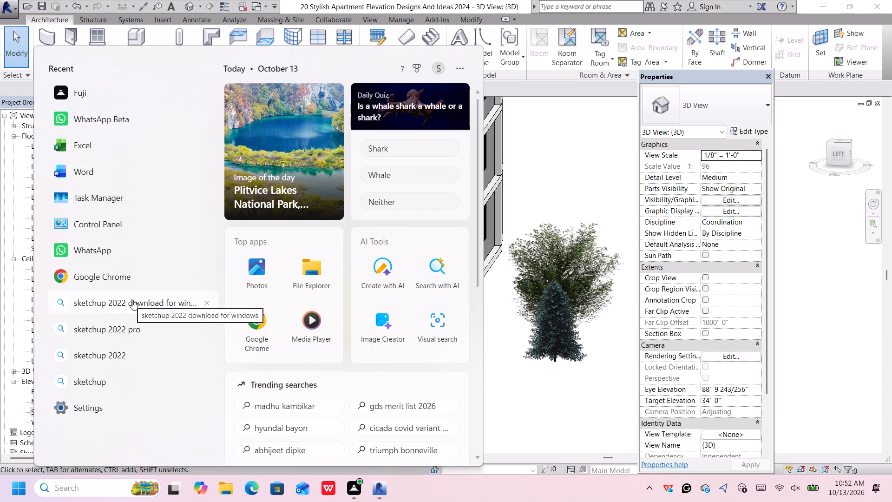
{"action": "left_click", "coordinate": [139, 282]}
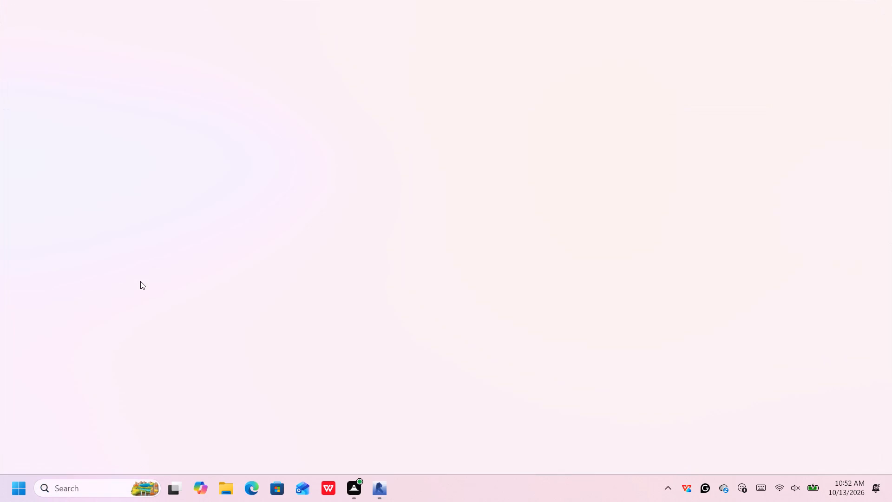
{"action": "left_click", "coordinate": [299, 219]}
{"action": "type", "text": "re"}
{"action": "key", "text": "d"}
{"action": "key", "text": "space"}
{"action": "key", "text": "c"}
{"action": "type", "text": "ar"}
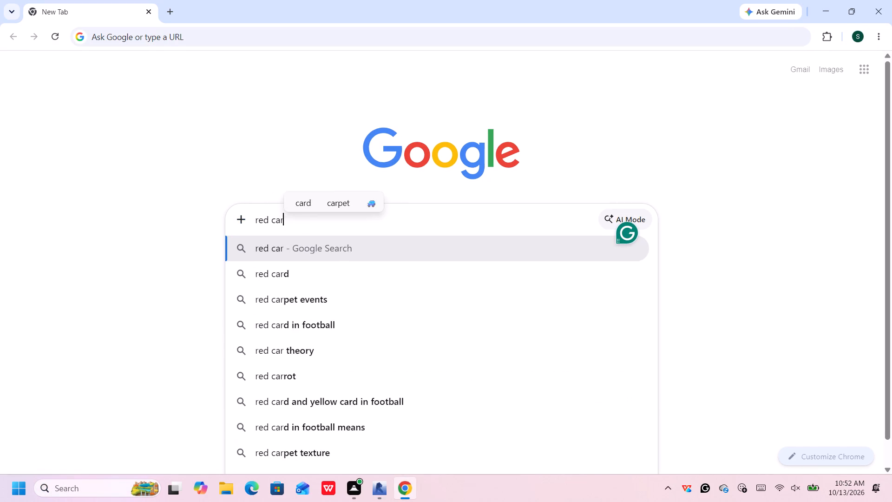
{"action": "key", "text": "space"}
{"action": "type", "text": "rev"}
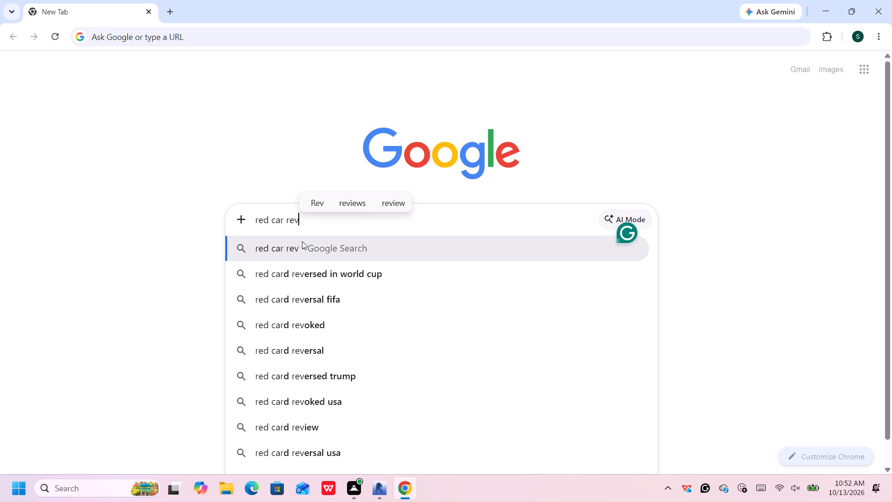
{"action": "type", "text": "it"}
{"action": "key", "text": "space"}
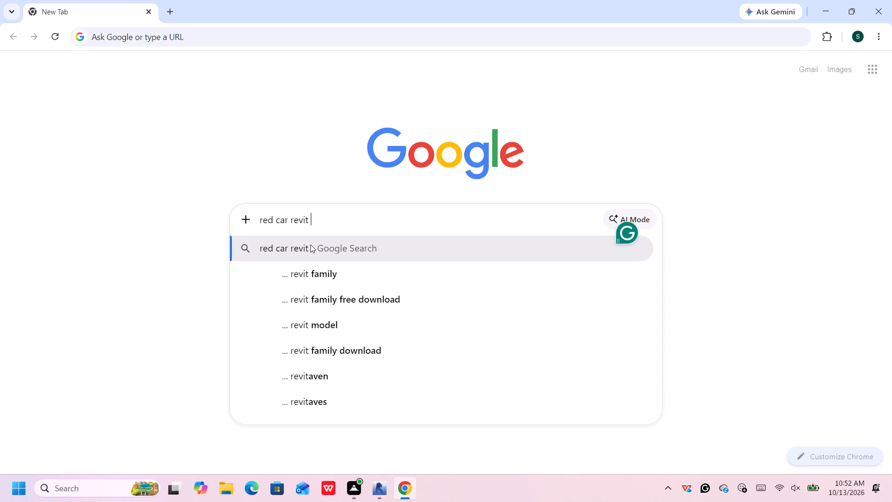
{"action": "left_click", "coordinate": [319, 269]}
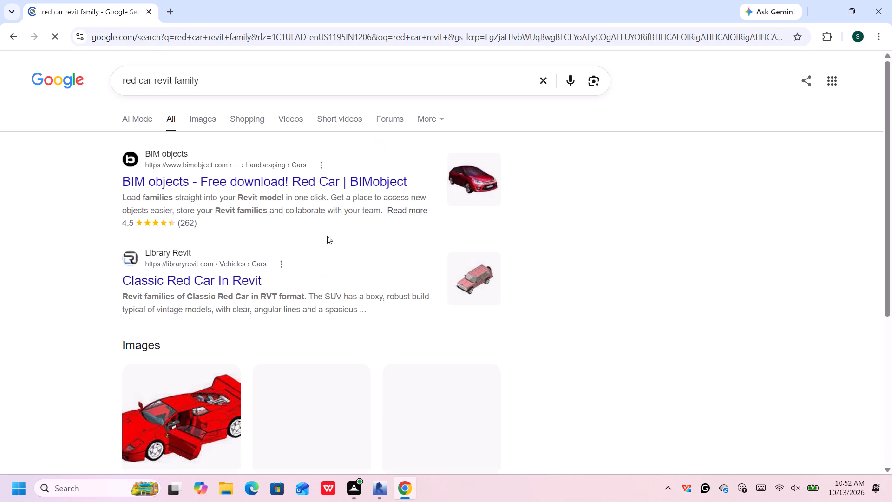
Refine the web search to "red car revit free download".
{"action": "left_click", "coordinate": [325, 92]}
{"action": "type", "text": "fr"}
{"action": "key", "text": "e"}
{"action": "left_click", "coordinate": [248, 111]}
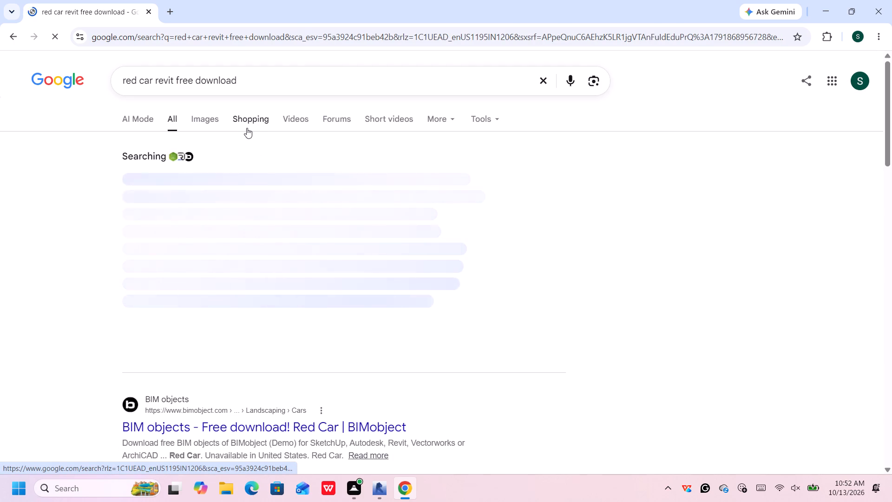
Open the BIMobject Red Car result and examine its download option, region availability and similar products.
{"action": "scroll", "coordinate": [253, 309], "scroll_direction": "down", "scroll_amount": 3}
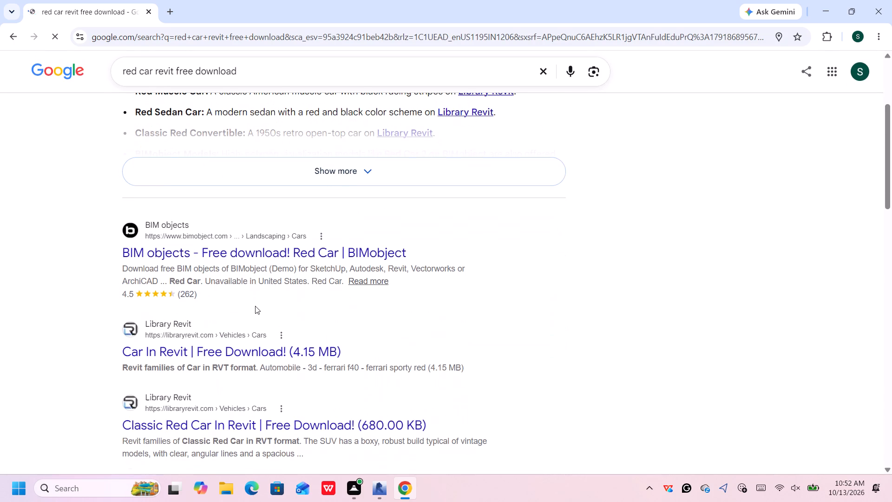
{"action": "left_click", "coordinate": [250, 250]}
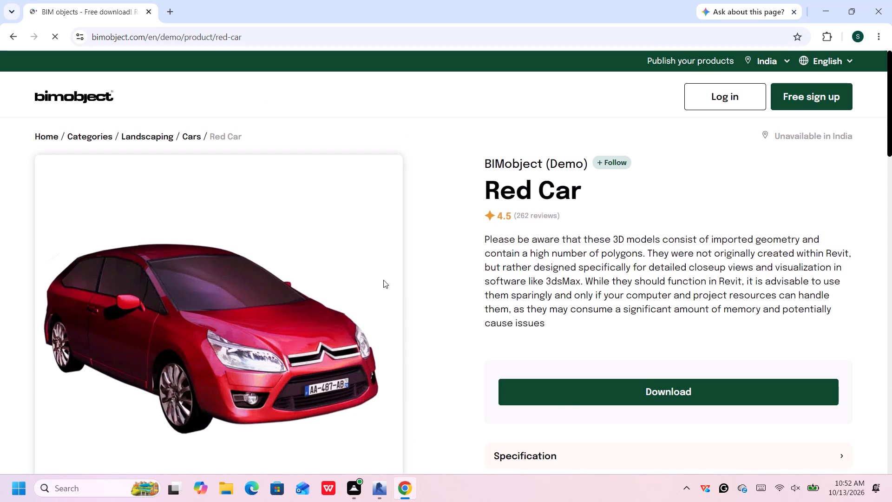
{"action": "left_click", "coordinate": [627, 393]}
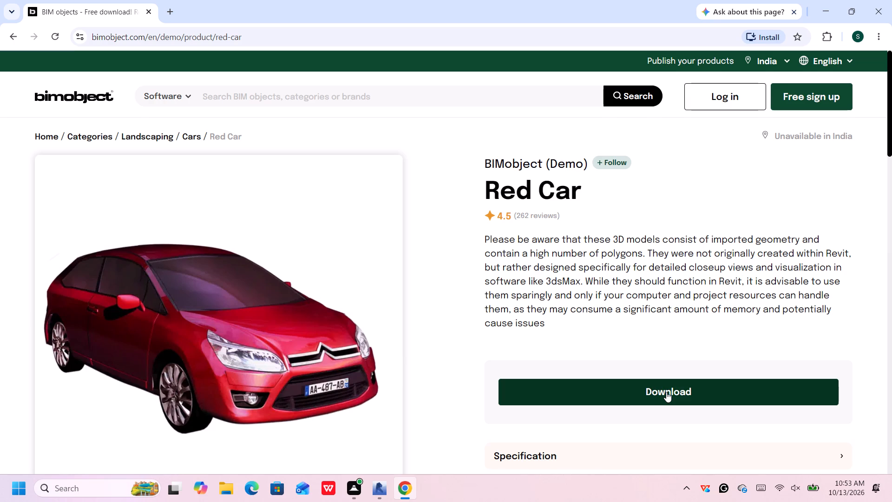
{"action": "scroll", "coordinate": [666, 392], "scroll_direction": "down", "scroll_amount": 8}
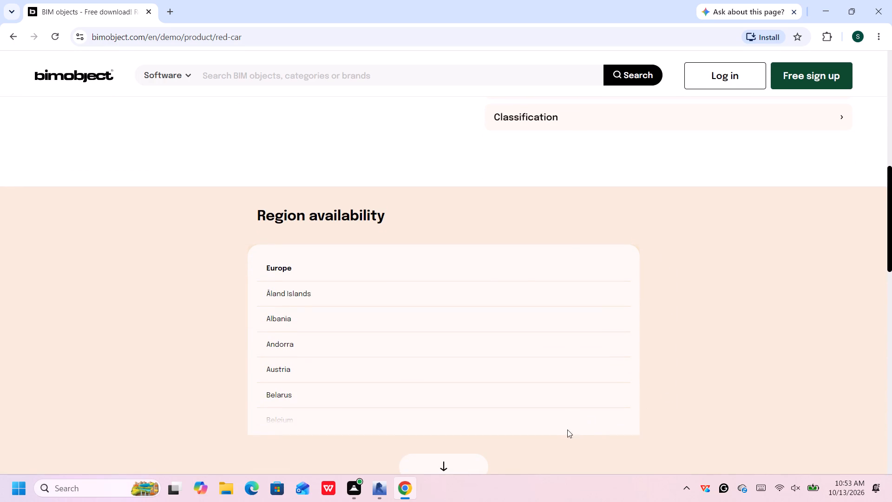
{"action": "scroll", "coordinate": [626, 363], "scroll_direction": "up", "scroll_amount": 3}
{"action": "scroll", "coordinate": [626, 363], "scroll_direction": "down", "scroll_amount": 5}
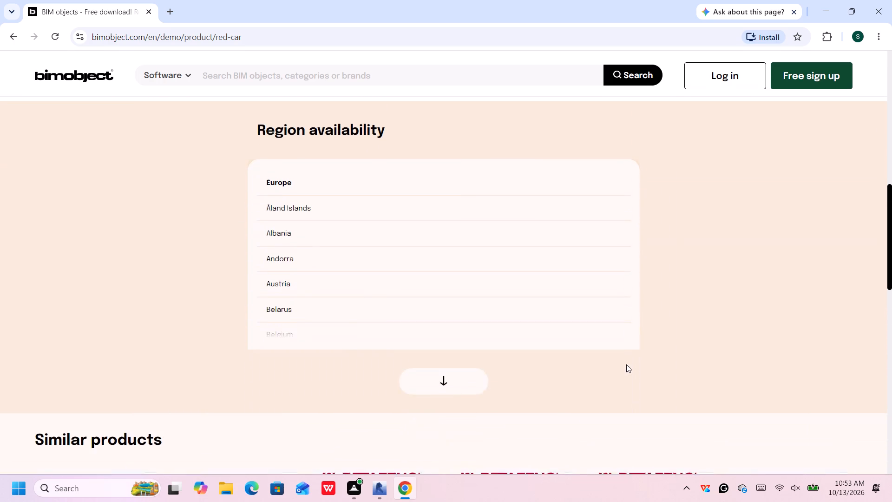
{"action": "scroll", "coordinate": [443, 346], "scroll_direction": "down", "scroll_amount": 4}
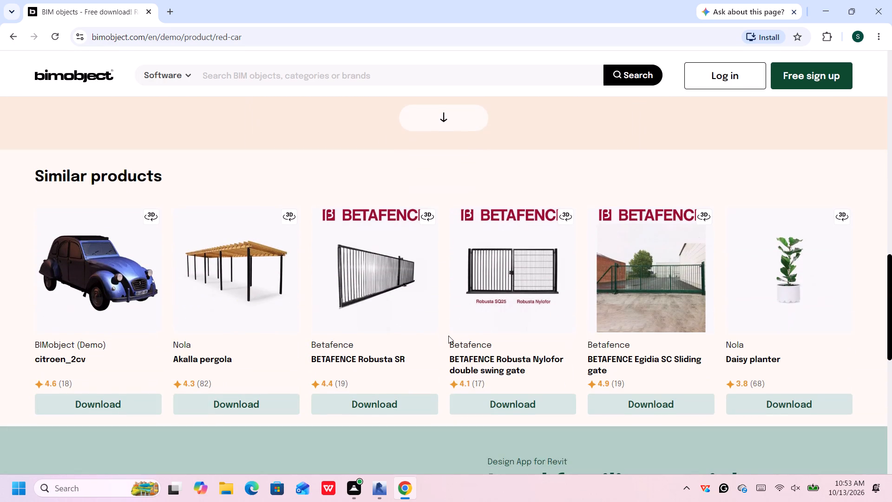
{"action": "scroll", "coordinate": [448, 336], "scroll_direction": "down", "scroll_amount": 1}
{"action": "scroll", "coordinate": [449, 336], "scroll_direction": "up", "scroll_amount": 1}
{"action": "scroll", "coordinate": [449, 336], "scroll_direction": "down", "scroll_amount": 3}
{"action": "scroll", "coordinate": [449, 337], "scroll_direction": "up", "scroll_amount": 6}
{"action": "scroll", "coordinate": [449, 337], "scroll_direction": "down", "scroll_amount": 1}
{"action": "scroll", "coordinate": [449, 337], "scroll_direction": "up", "scroll_amount": 15}
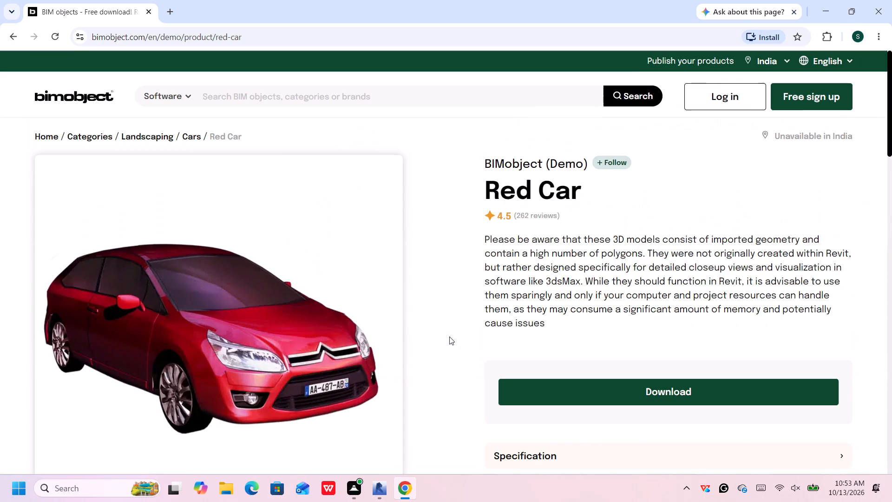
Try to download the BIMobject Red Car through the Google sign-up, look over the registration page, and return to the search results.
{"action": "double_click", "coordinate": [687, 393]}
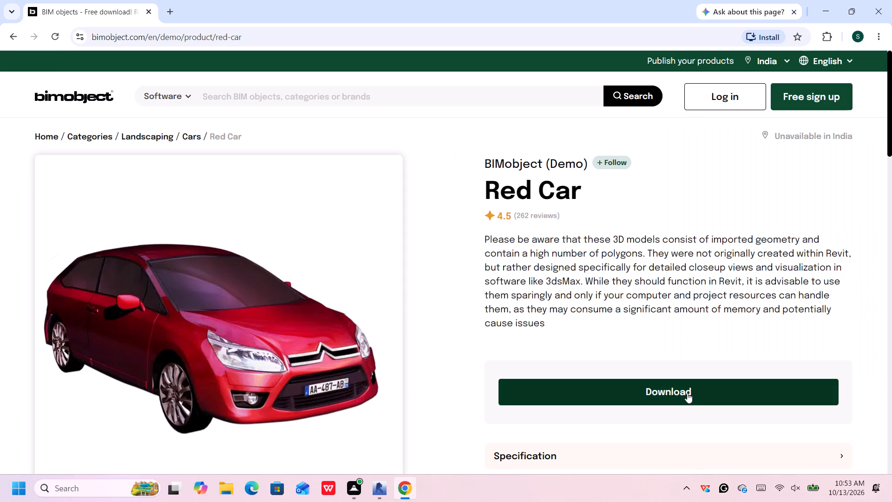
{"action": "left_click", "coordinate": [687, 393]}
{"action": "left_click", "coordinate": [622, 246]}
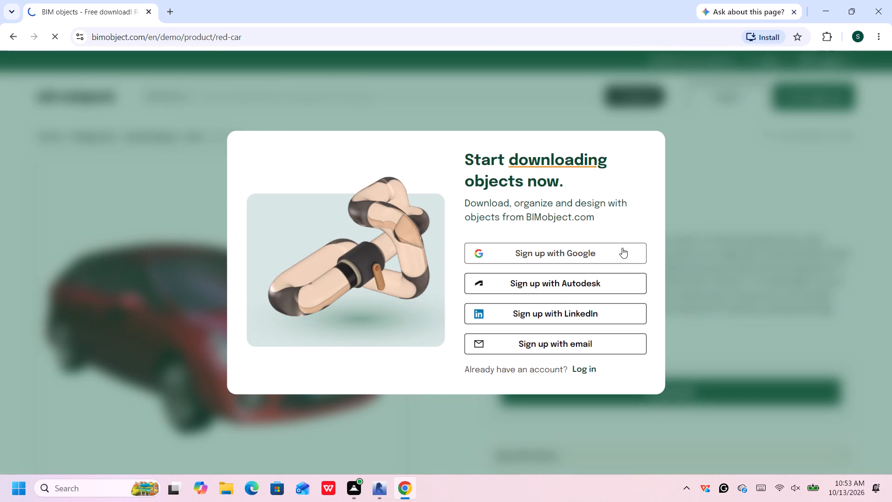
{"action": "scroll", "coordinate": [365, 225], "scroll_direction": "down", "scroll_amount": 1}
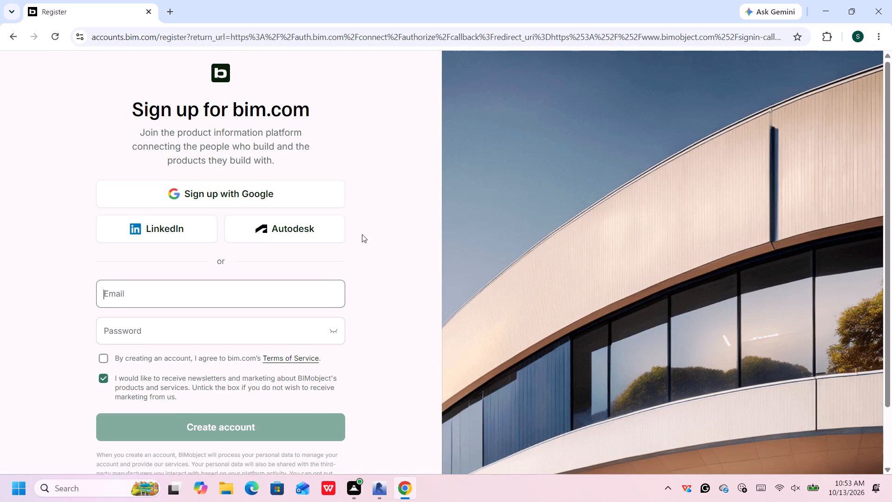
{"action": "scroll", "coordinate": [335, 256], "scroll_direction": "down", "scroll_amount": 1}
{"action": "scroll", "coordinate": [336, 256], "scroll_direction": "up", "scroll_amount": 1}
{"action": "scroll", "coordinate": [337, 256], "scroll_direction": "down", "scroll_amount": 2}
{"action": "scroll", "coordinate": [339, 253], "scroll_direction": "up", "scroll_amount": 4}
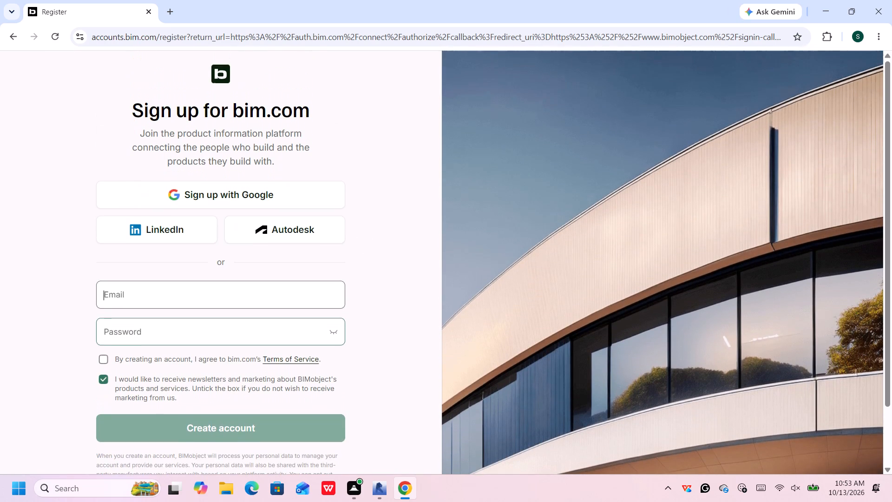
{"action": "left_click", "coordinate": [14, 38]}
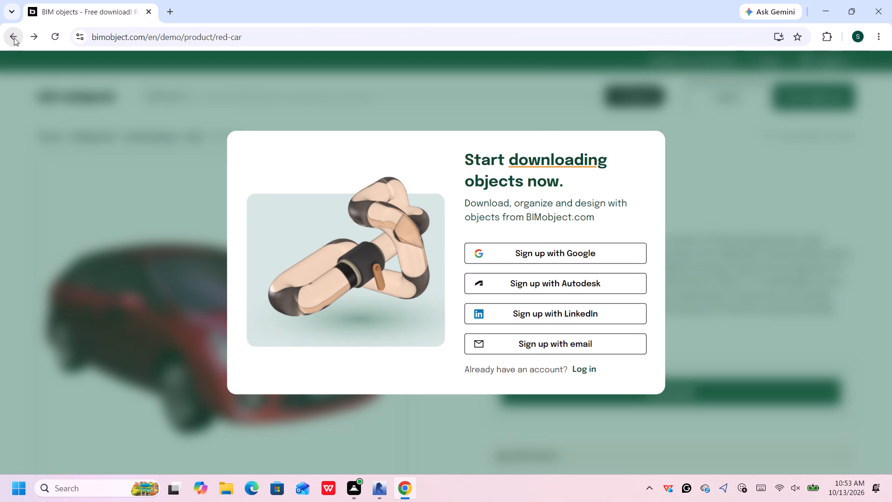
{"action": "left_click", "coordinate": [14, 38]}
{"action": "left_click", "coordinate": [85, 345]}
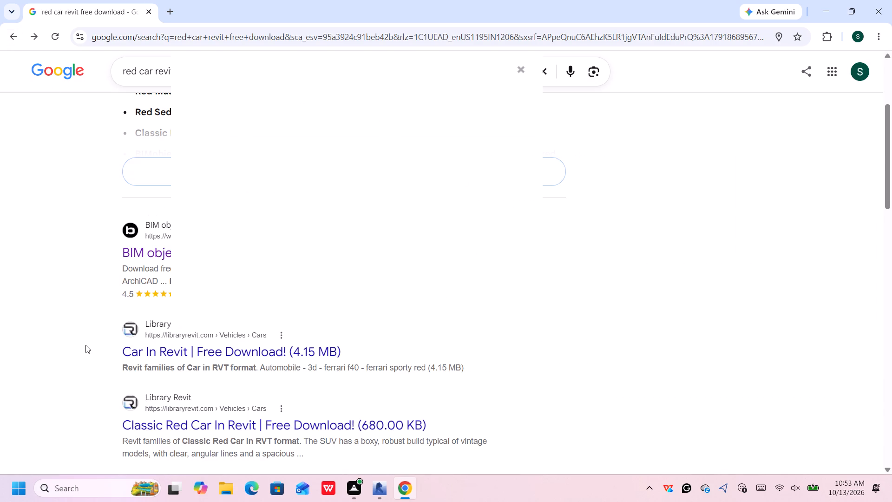
Look over the Library Revit "Car In Revit" page and its related car families, dismiss the notification card, and return to the search results.
{"action": "left_click", "coordinate": [190, 356]}
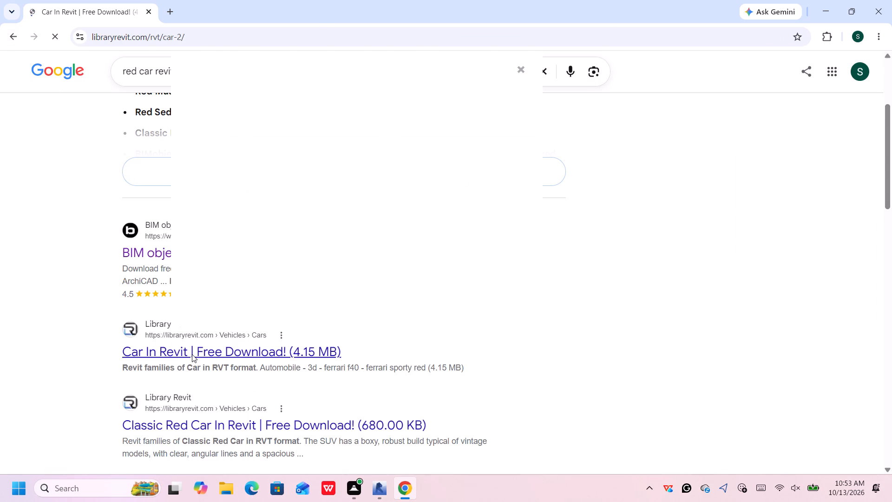
{"action": "left_click", "coordinate": [521, 69]}
{"action": "scroll", "coordinate": [510, 220], "scroll_direction": "down", "scroll_amount": 5}
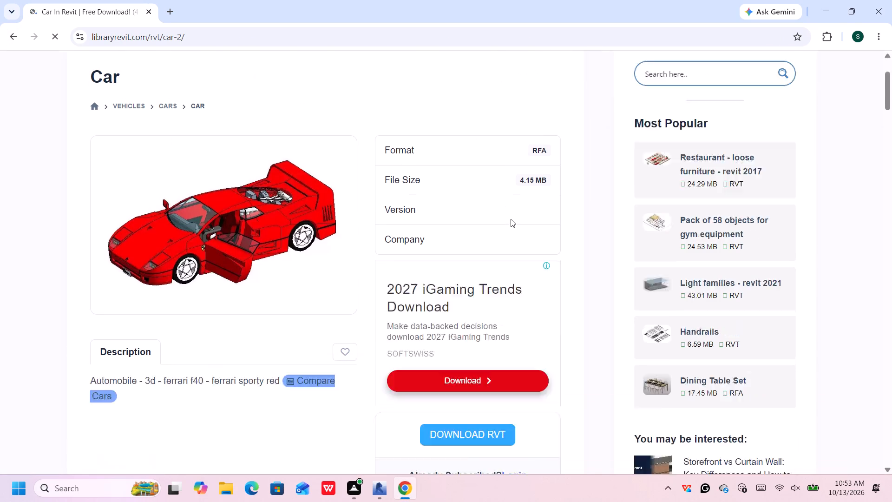
{"action": "scroll", "coordinate": [511, 219], "scroll_direction": "down", "scroll_amount": 7}
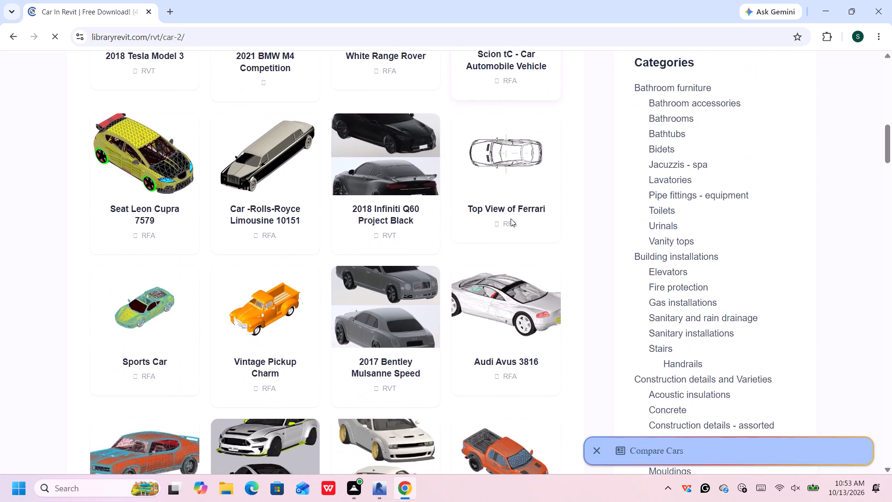
{"action": "scroll", "coordinate": [511, 218], "scroll_direction": "down", "scroll_amount": 6}
{"action": "scroll", "coordinate": [511, 218], "scroll_direction": "up", "scroll_amount": 15}
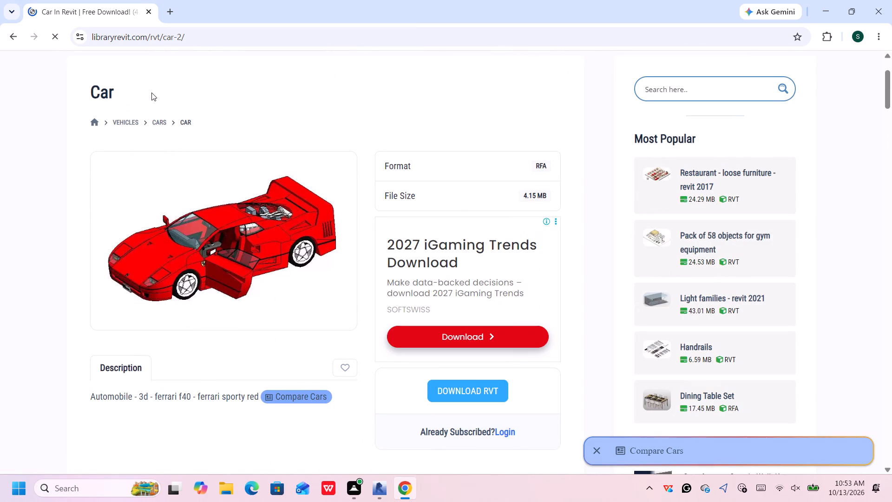
{"action": "left_click", "coordinate": [14, 37]}
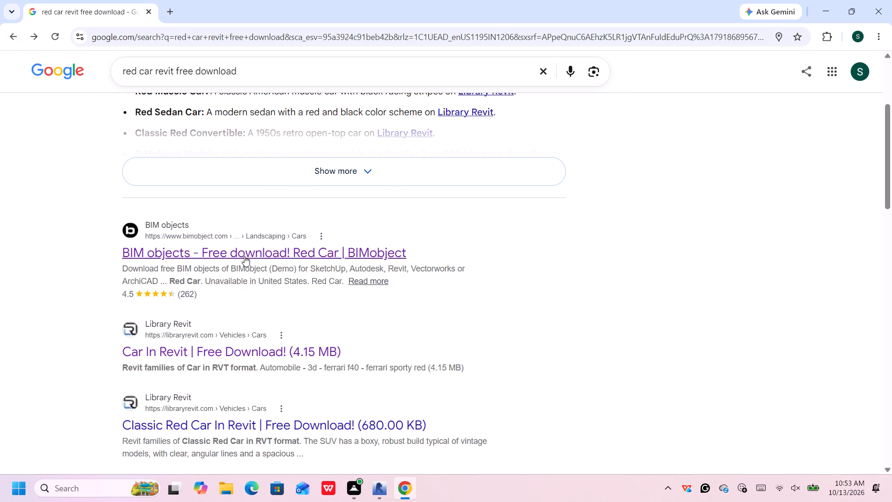
{"action": "left_click", "coordinate": [226, 356]}
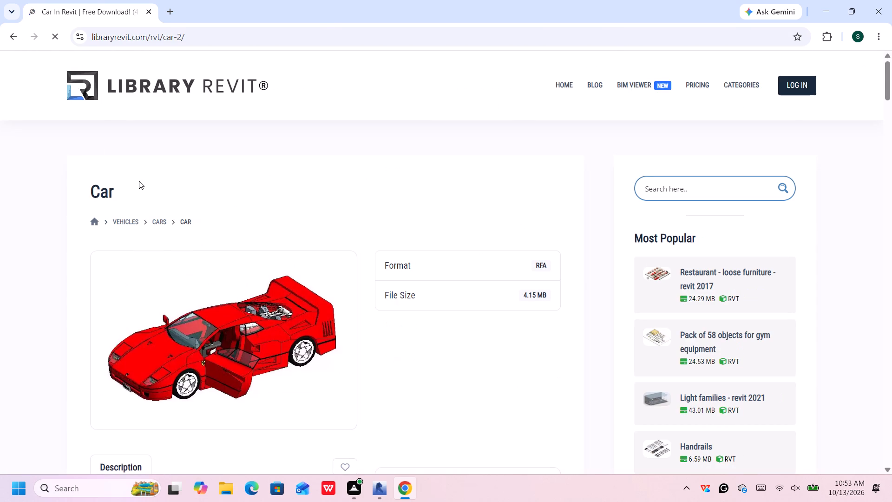
{"action": "left_click", "coordinate": [13, 36]}
Open the Library Revit "Classic Red Car In Revit" result and look through the car families in its related posts.
{"action": "scroll", "coordinate": [196, 295], "scroll_direction": "down", "scroll_amount": 2}
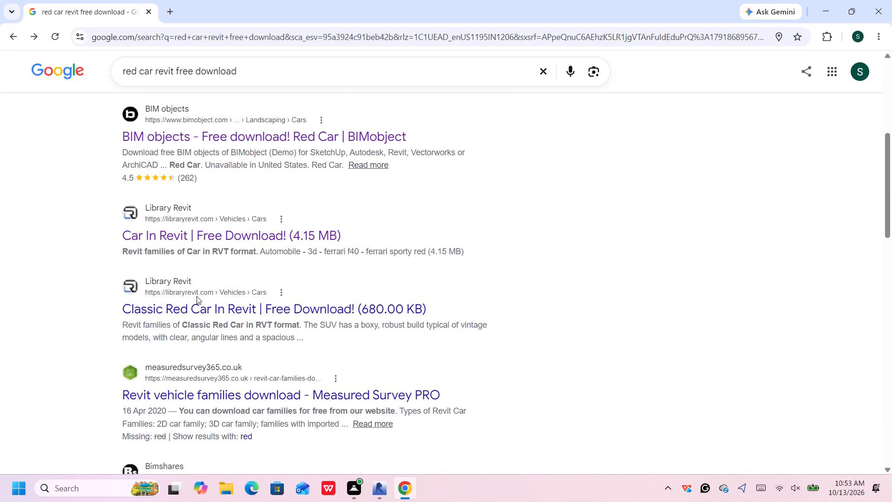
{"action": "left_click", "coordinate": [197, 304]}
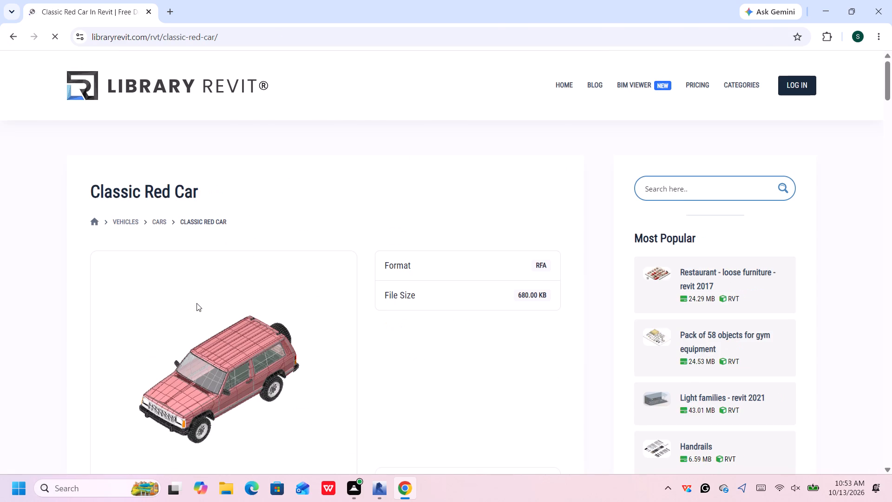
{"action": "scroll", "coordinate": [197, 303], "scroll_direction": "down", "scroll_amount": 7}
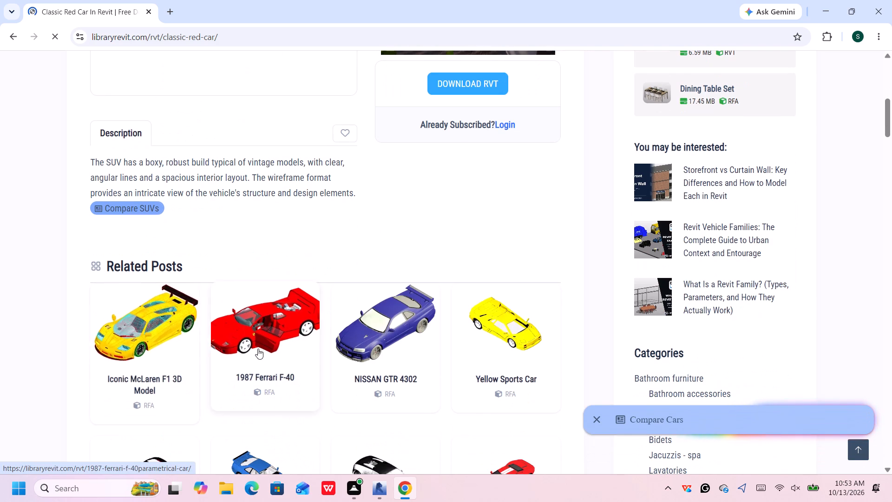
{"action": "scroll", "coordinate": [259, 349], "scroll_direction": "down", "scroll_amount": 6}
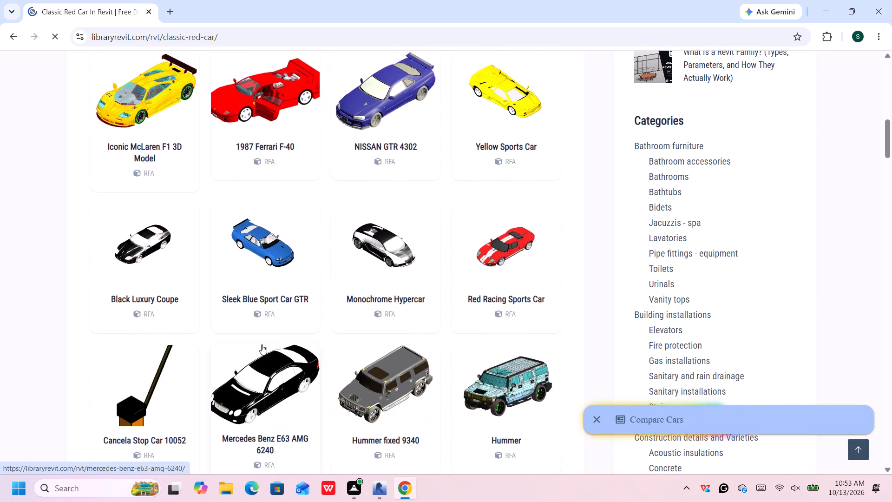
{"action": "scroll", "coordinate": [262, 344], "scroll_direction": "down", "scroll_amount": 2}
{"action": "scroll", "coordinate": [428, 335], "scroll_direction": "down", "scroll_amount": 2}
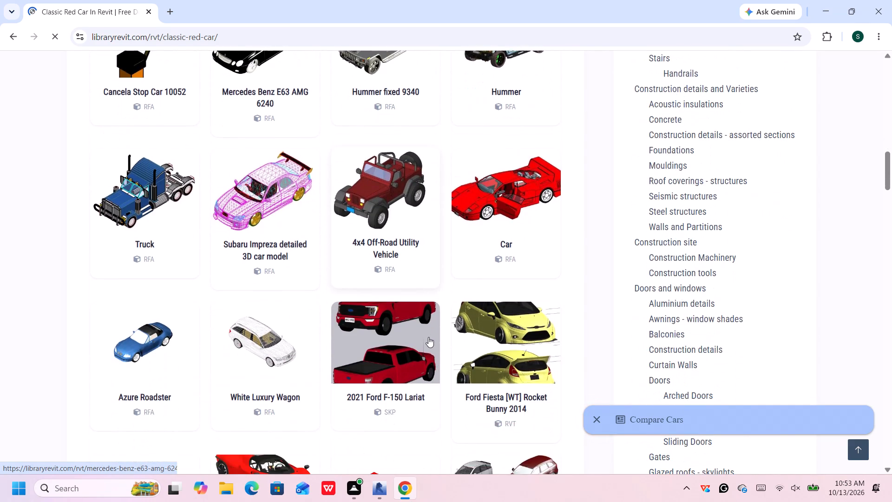
{"action": "scroll", "coordinate": [428, 337], "scroll_direction": "down", "scroll_amount": 1}
{"action": "scroll", "coordinate": [428, 337], "scroll_direction": "up", "scroll_amount": 1}
{"action": "scroll", "coordinate": [428, 337], "scroll_direction": "down", "scroll_amount": 5}
{"action": "scroll", "coordinate": [427, 337], "scroll_direction": "up", "scroll_amount": 1}
{"action": "scroll", "coordinate": [427, 337], "scroll_direction": "down", "scroll_amount": 3}
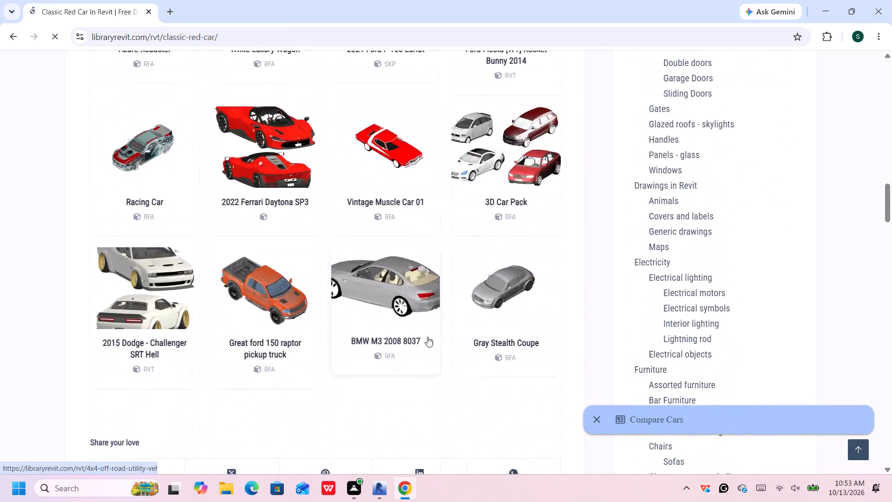
{"action": "scroll", "coordinate": [427, 337], "scroll_direction": "down", "scroll_amount": 3}
{"action": "scroll", "coordinate": [427, 335], "scroll_direction": "up", "scroll_amount": 5}
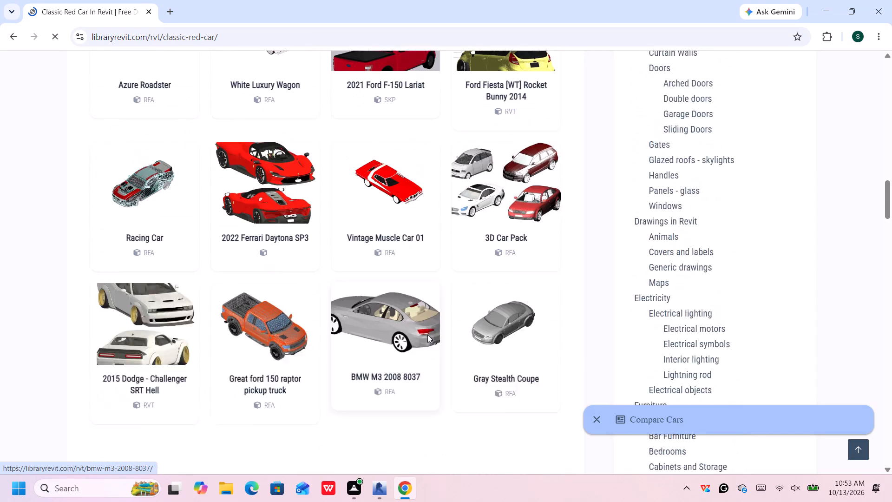
{"action": "scroll", "coordinate": [427, 335], "scroll_direction": "up", "scroll_amount": 1}
Open the 3D Car Pack from the related posts, closing the advertisement.
{"action": "left_click", "coordinate": [536, 272]}
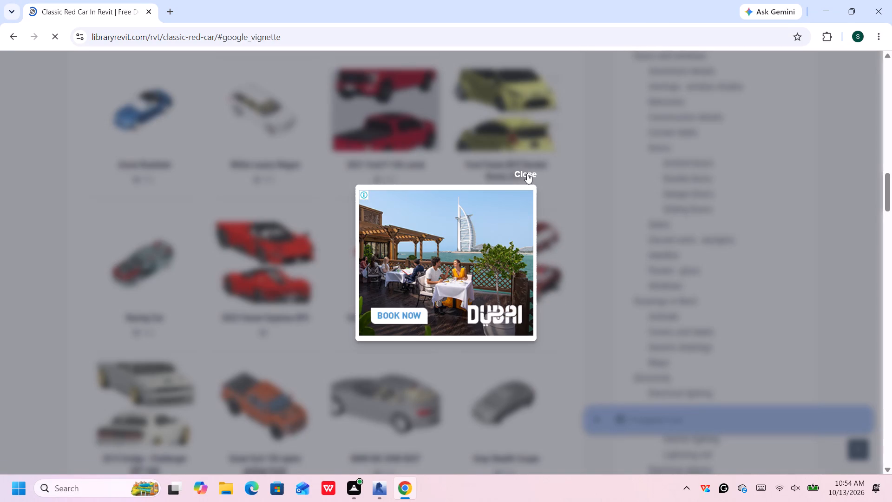
{"action": "left_click", "coordinate": [527, 173]}
{"action": "left_click", "coordinate": [512, 262]}
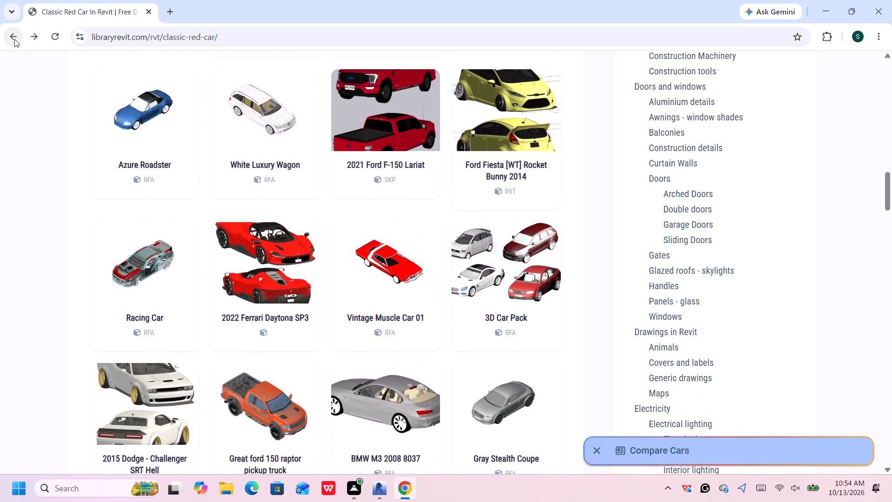
Return to the search results, dismiss the notification card, and open the Bimshares "Download cars for Revit FREE" result.
{"action": "left_click", "coordinate": [14, 39]}
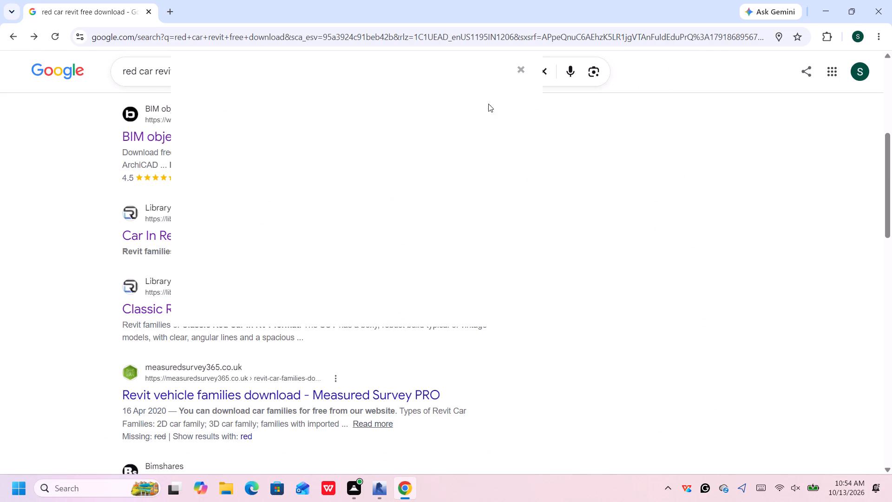
{"action": "left_click", "coordinate": [518, 69]}
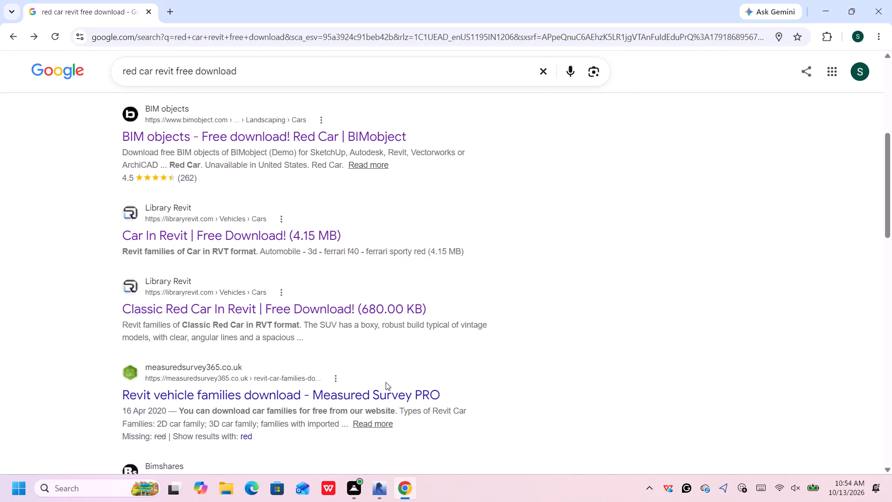
{"action": "scroll", "coordinate": [369, 389], "scroll_direction": "down", "scroll_amount": 4}
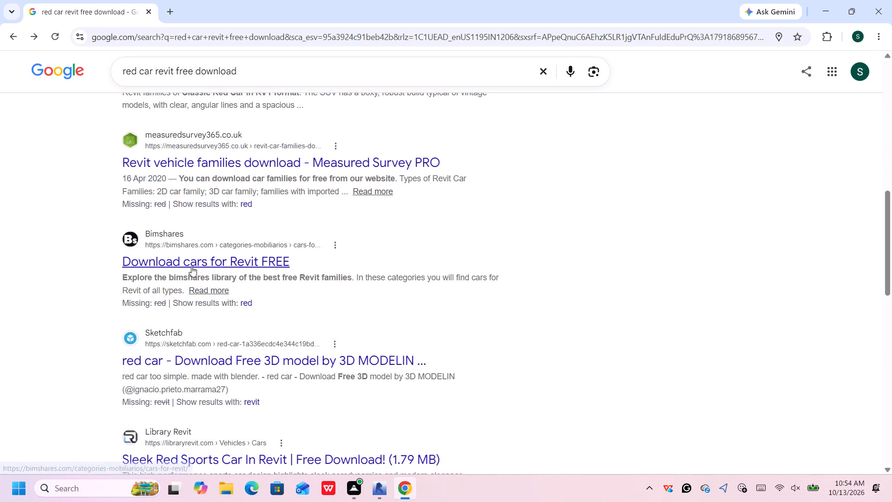
{"action": "left_click", "coordinate": [191, 266]}
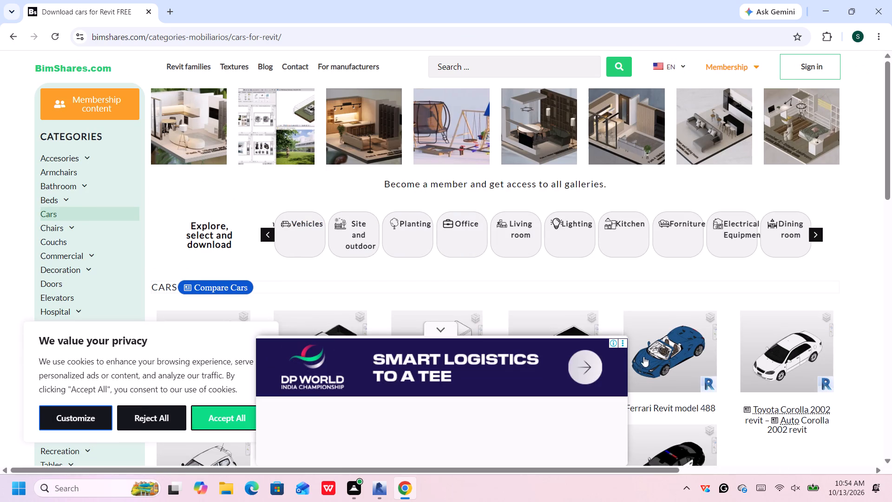
Look through the car families in the Bimshares Cars category for a suitable model.
{"action": "scroll", "coordinate": [655, 304], "scroll_direction": "down", "scroll_amount": 5}
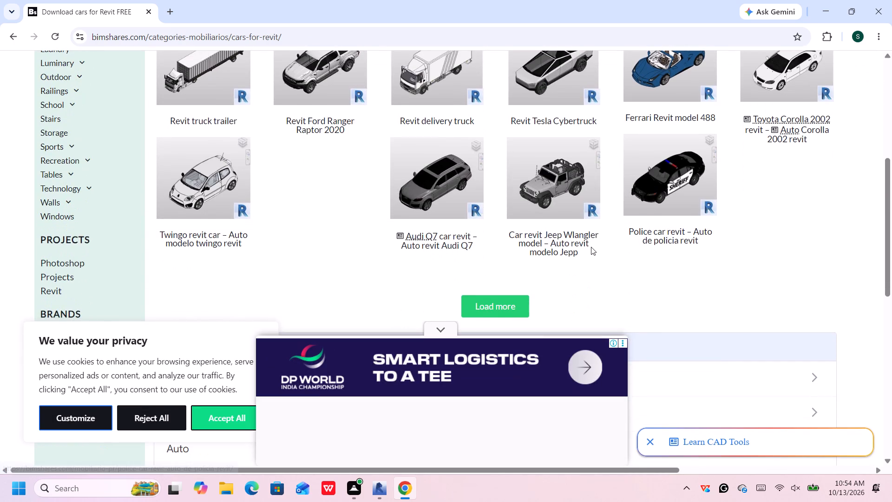
{"action": "scroll", "coordinate": [591, 247], "scroll_direction": "down", "scroll_amount": 5}
{"action": "scroll", "coordinate": [589, 249], "scroll_direction": "up", "scroll_amount": 7}
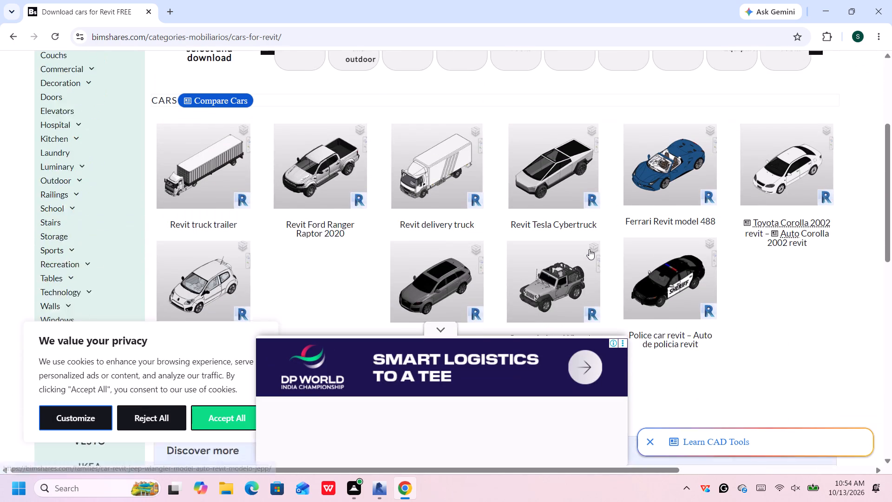
{"action": "scroll", "coordinate": [589, 249], "scroll_direction": "up", "scroll_amount": 5}
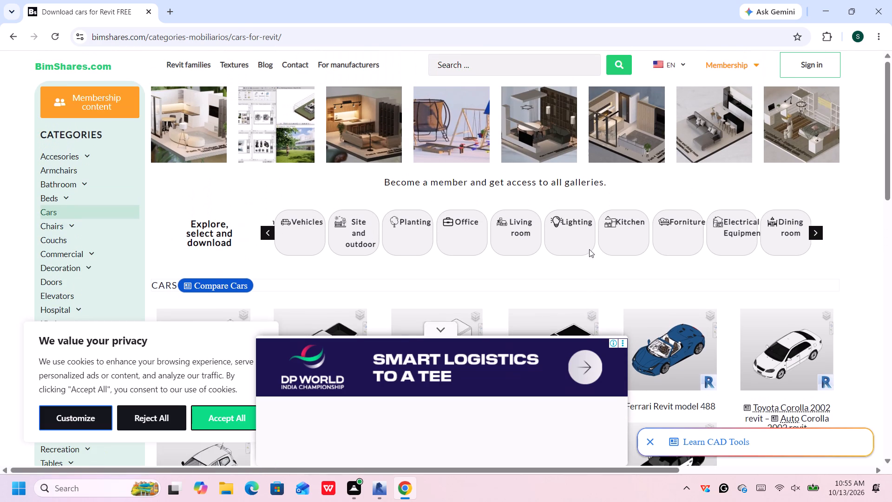
{"action": "scroll", "coordinate": [480, 244], "scroll_direction": "down", "scroll_amount": 4}
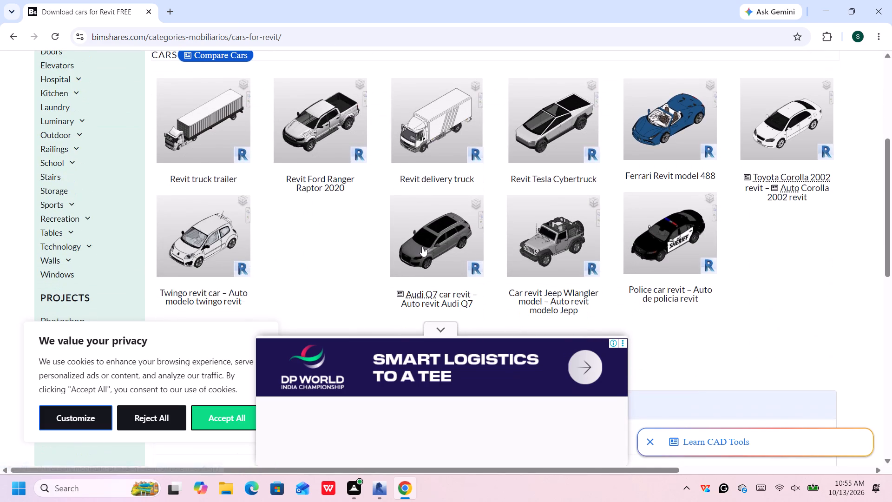
Open the Audi Q7 car family, closing the advertisement, then download it and check the download's progress.
{"action": "left_click", "coordinate": [423, 246]}
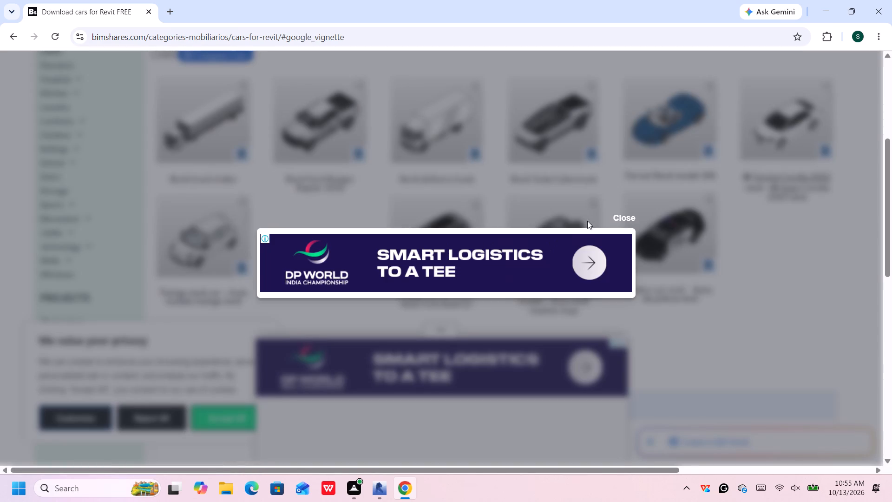
{"action": "left_click", "coordinate": [616, 216]}
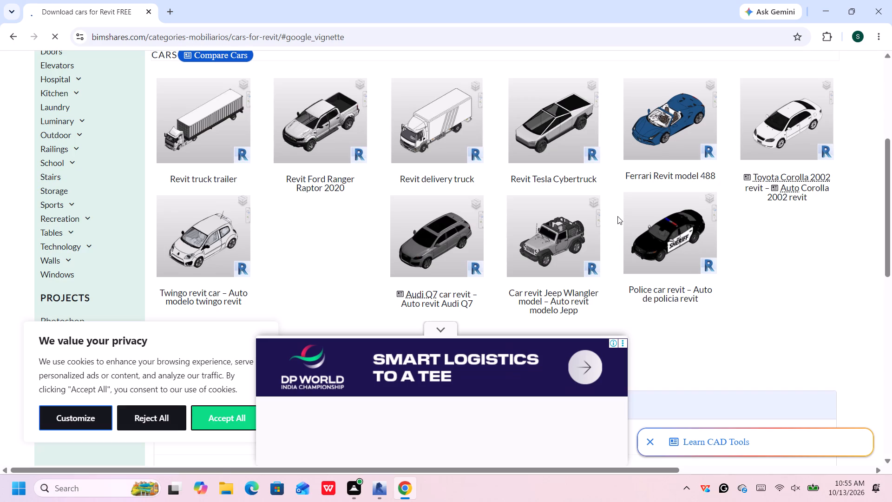
{"action": "left_click", "coordinate": [427, 237]}
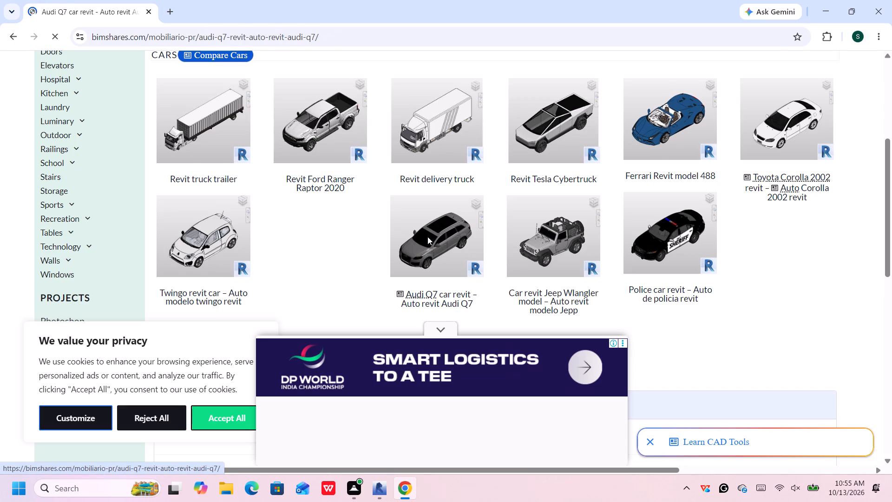
{"action": "scroll", "coordinate": [428, 237], "scroll_direction": "down", "scroll_amount": 3}
{"action": "scroll", "coordinate": [429, 237], "scroll_direction": "up", "scroll_amount": 2}
{"action": "left_click", "coordinate": [681, 392]}
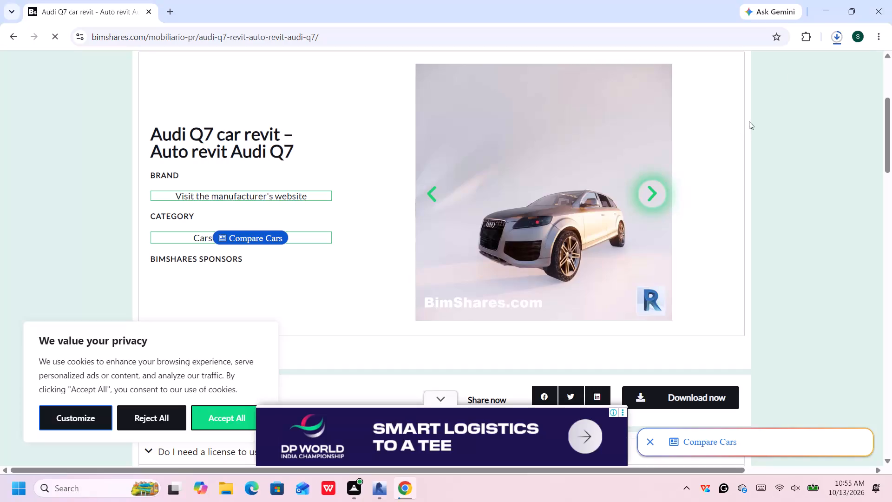
{"action": "left_click", "coordinate": [837, 33]}
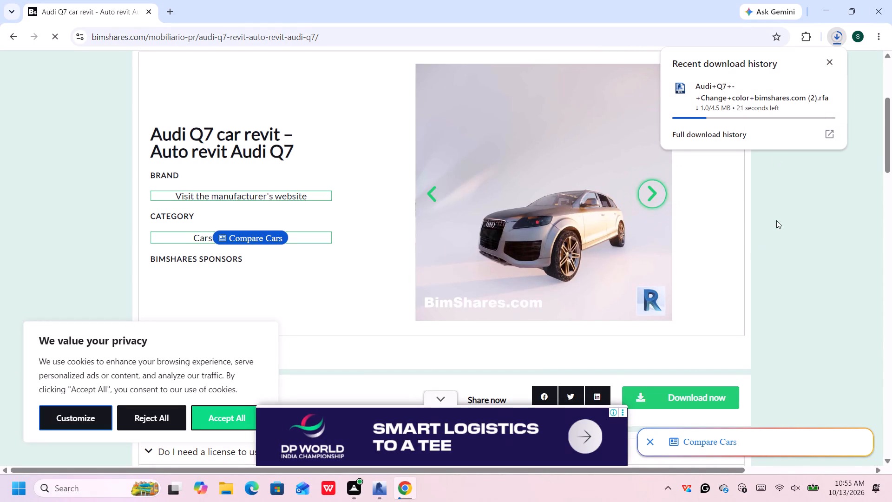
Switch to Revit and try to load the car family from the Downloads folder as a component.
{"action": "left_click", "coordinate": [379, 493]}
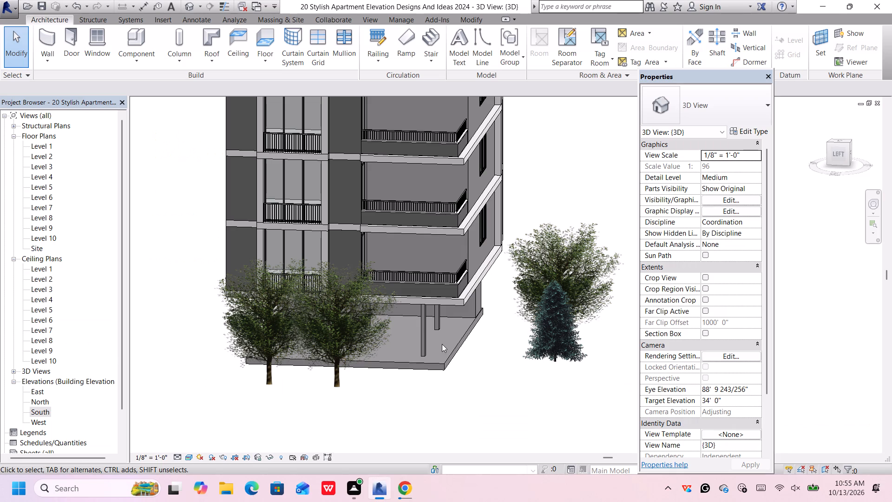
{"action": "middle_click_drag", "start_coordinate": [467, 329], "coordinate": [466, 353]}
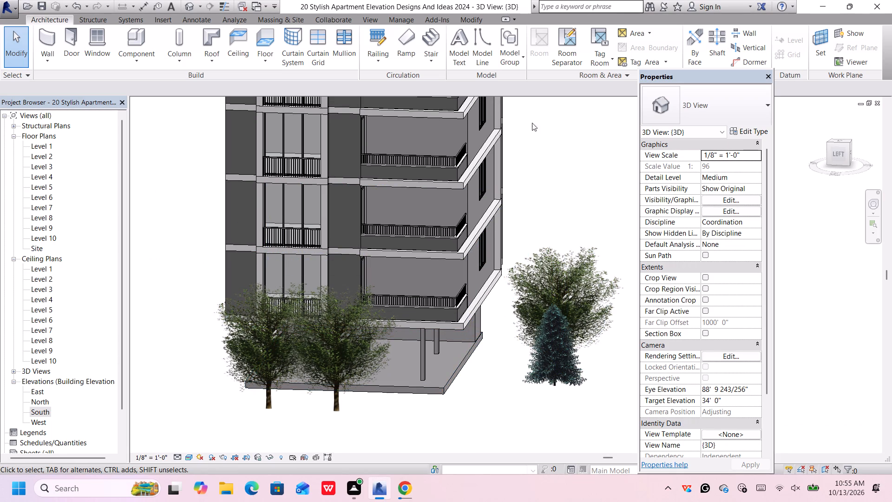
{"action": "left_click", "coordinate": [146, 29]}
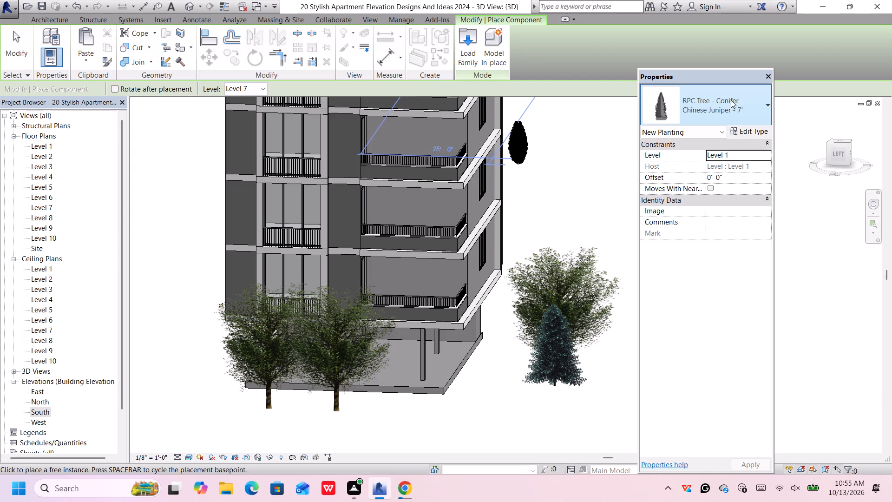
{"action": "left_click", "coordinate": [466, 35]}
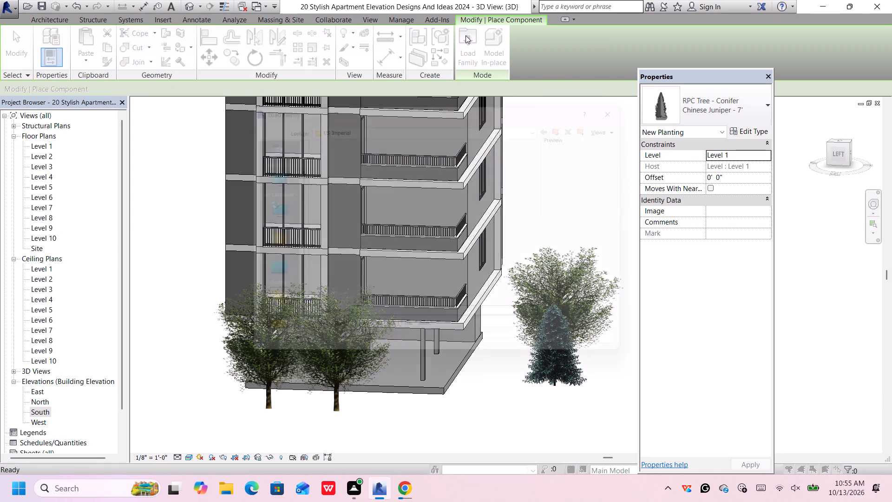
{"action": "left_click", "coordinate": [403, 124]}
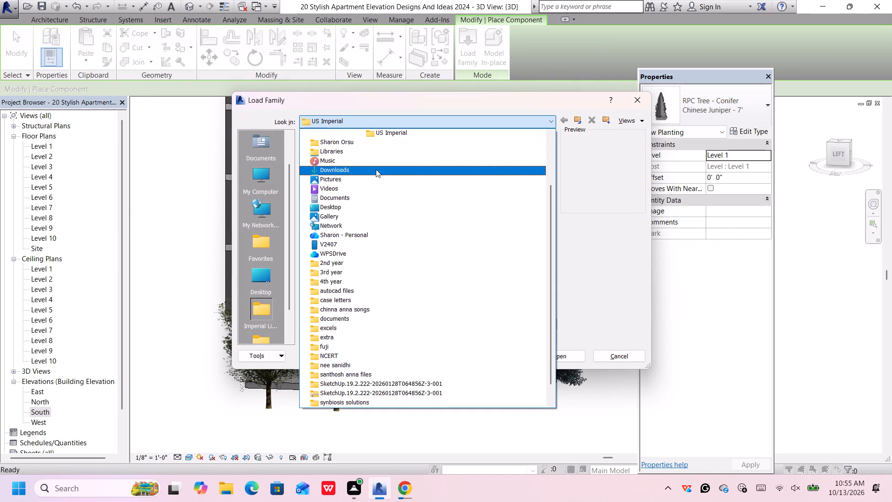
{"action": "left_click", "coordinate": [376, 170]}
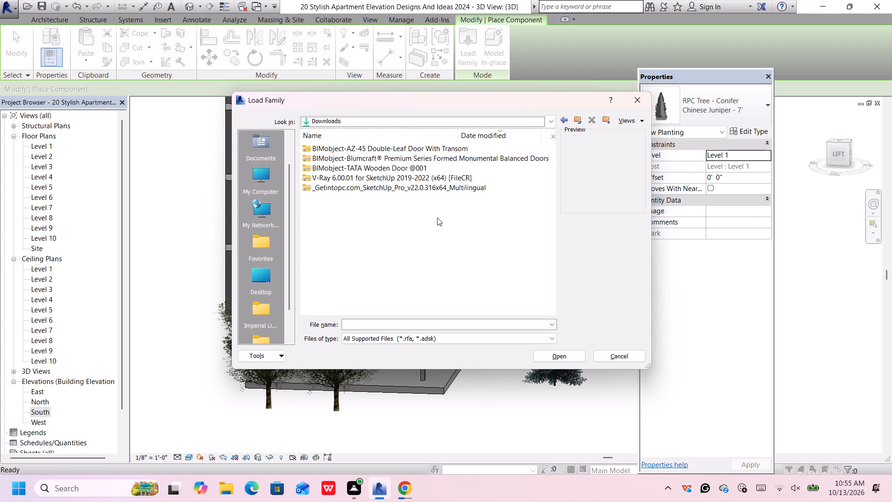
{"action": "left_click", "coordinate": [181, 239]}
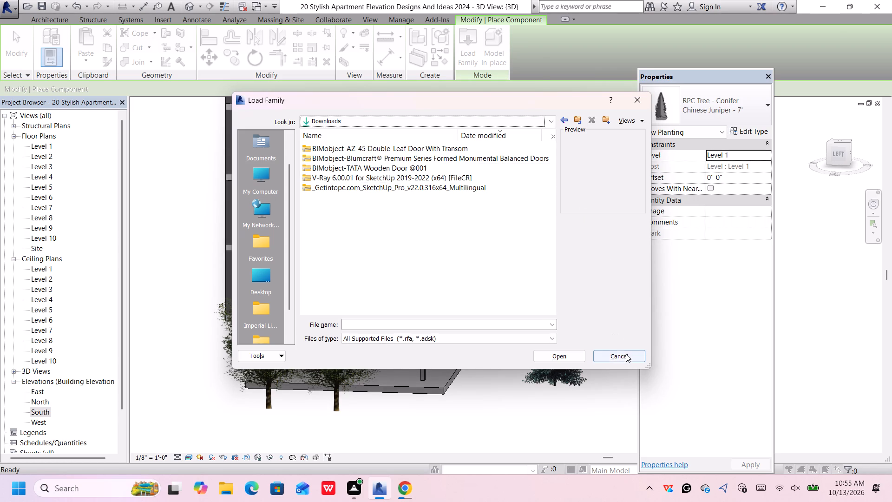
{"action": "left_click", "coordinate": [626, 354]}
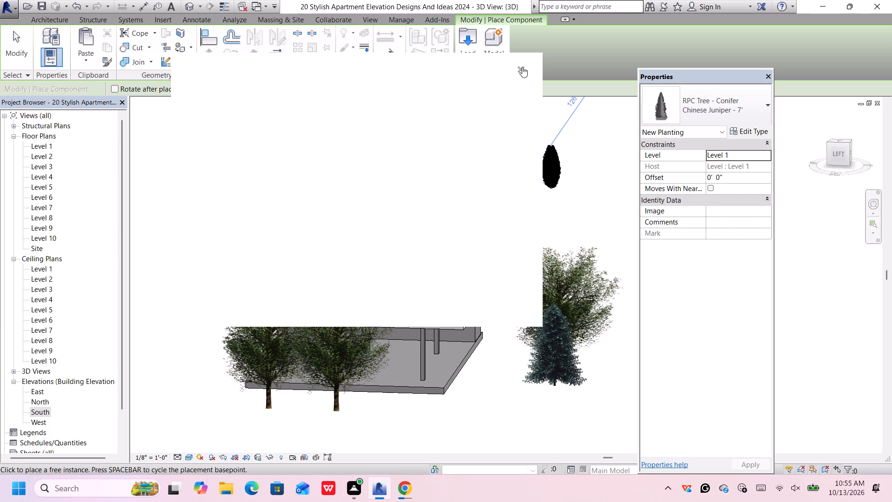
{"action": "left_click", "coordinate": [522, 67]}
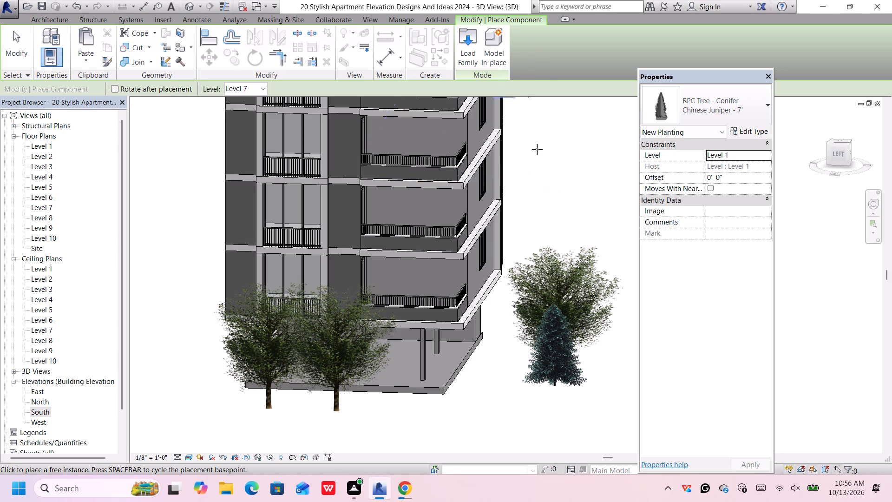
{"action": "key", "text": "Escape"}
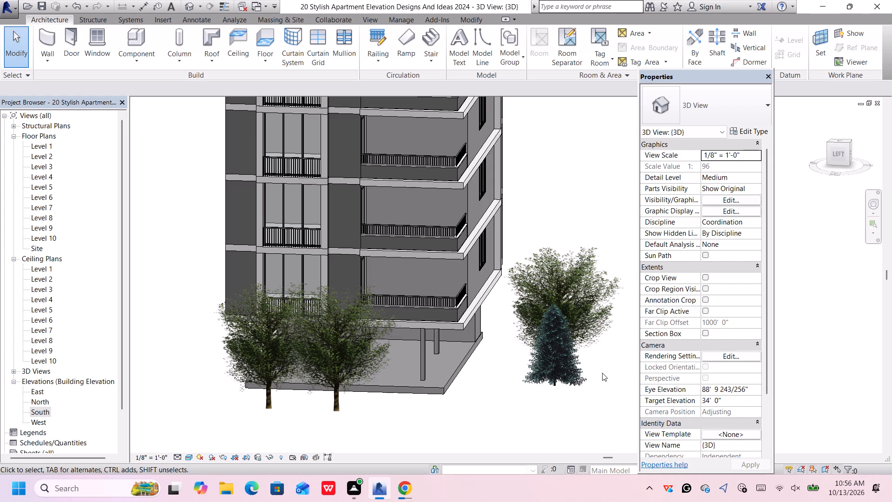
Start a new wall in the 3D view using the Basic Wall type Generic - 8" Masonry.
{"action": "middle_click_drag", "start_coordinate": [600, 373], "coordinate": [549, 327]}
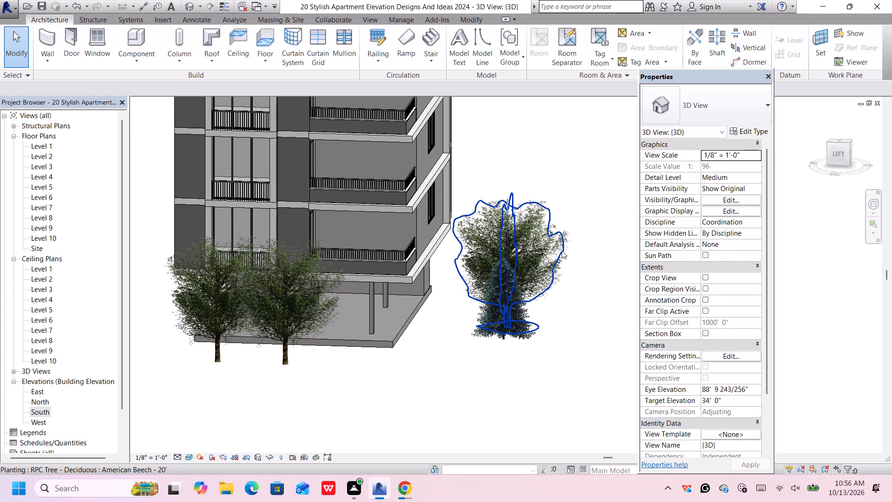
{"action": "left_click", "coordinate": [41, 37]}
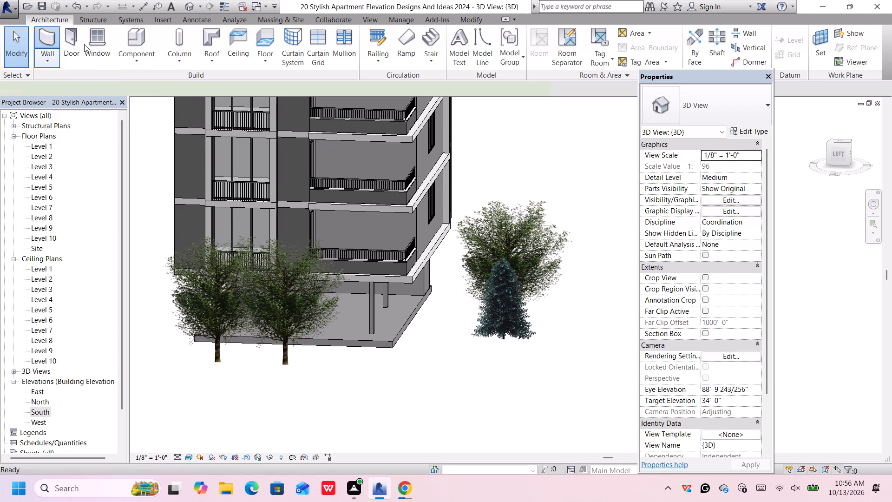
{"action": "left_click", "coordinate": [715, 113]}
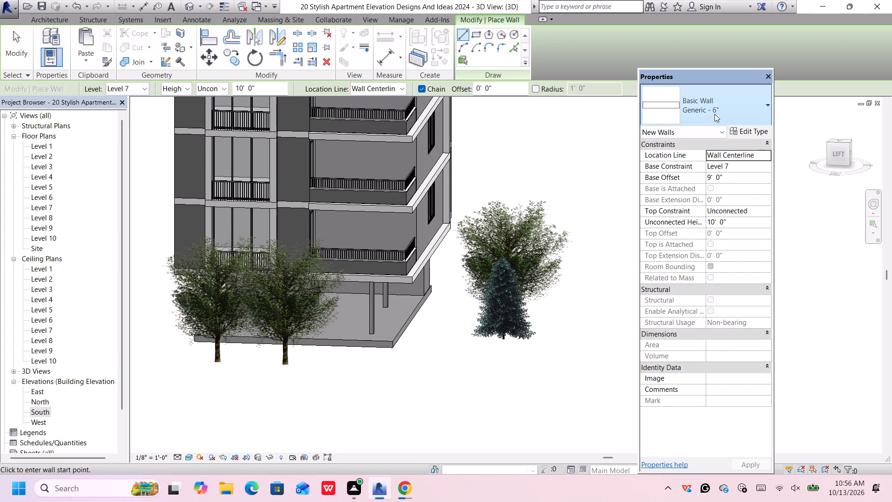
{"action": "left_click", "coordinate": [745, 111]}
{"action": "left_click", "coordinate": [767, 104]}
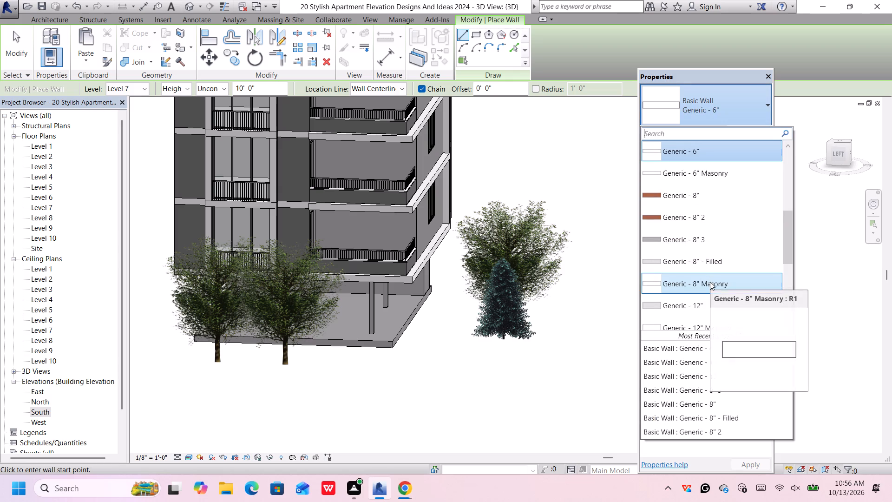
{"action": "scroll", "coordinate": [710, 292], "scroll_direction": "down", "scroll_amount": 3}
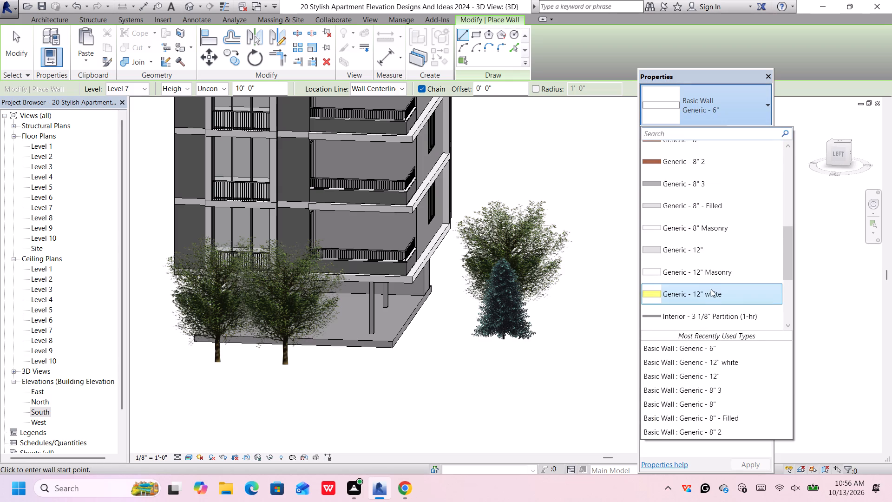
{"action": "scroll", "coordinate": [724, 227], "scroll_direction": "down", "scroll_amount": 1}
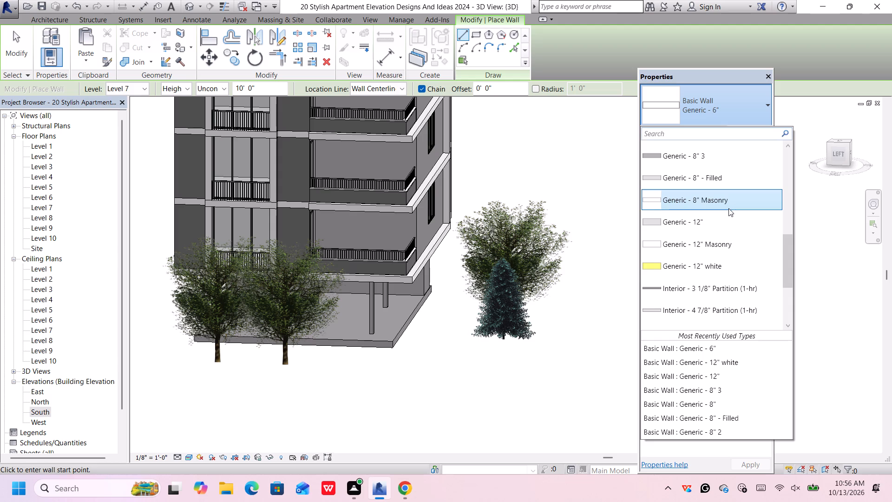
{"action": "scroll", "coordinate": [718, 224], "scroll_direction": "down", "scroll_amount": 7}
{"action": "scroll", "coordinate": [712, 247], "scroll_direction": "up", "scroll_amount": 3}
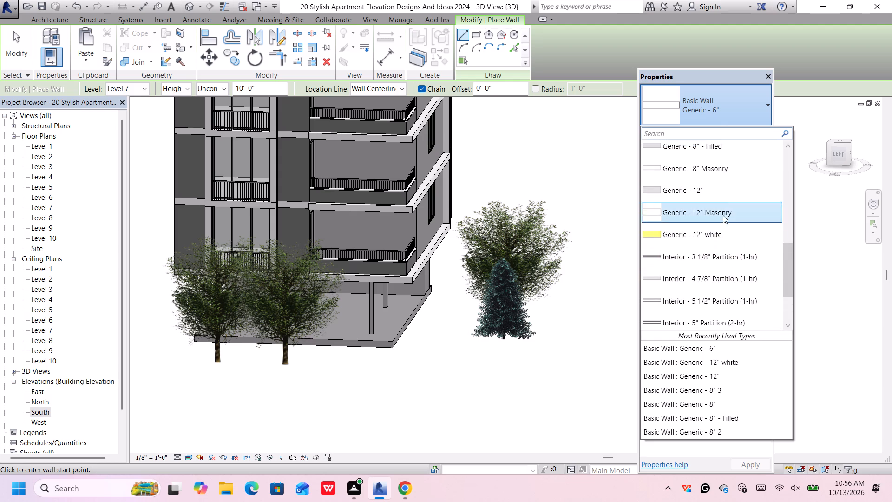
{"action": "left_click", "coordinate": [728, 172]}
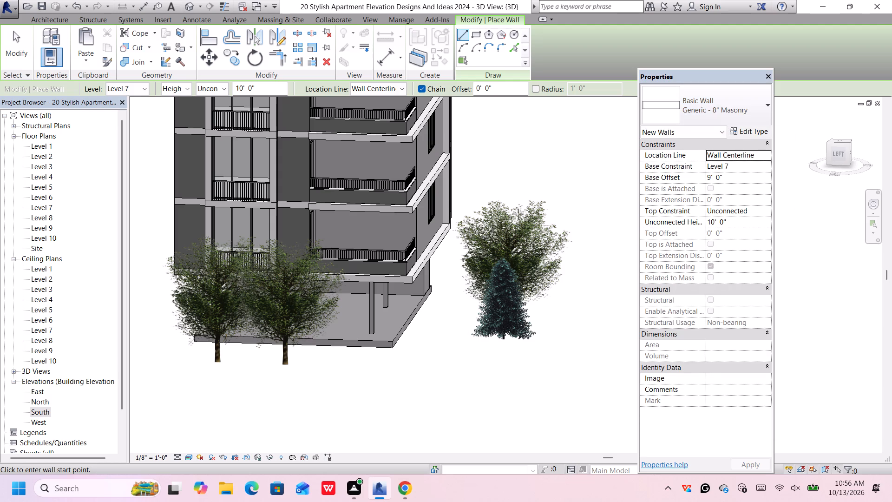
Set the new wall's base constraint to Level 1 and its base offset to 0'.
{"action": "left_click", "coordinate": [741, 166]}
{"action": "left_click", "coordinate": [769, 166]}
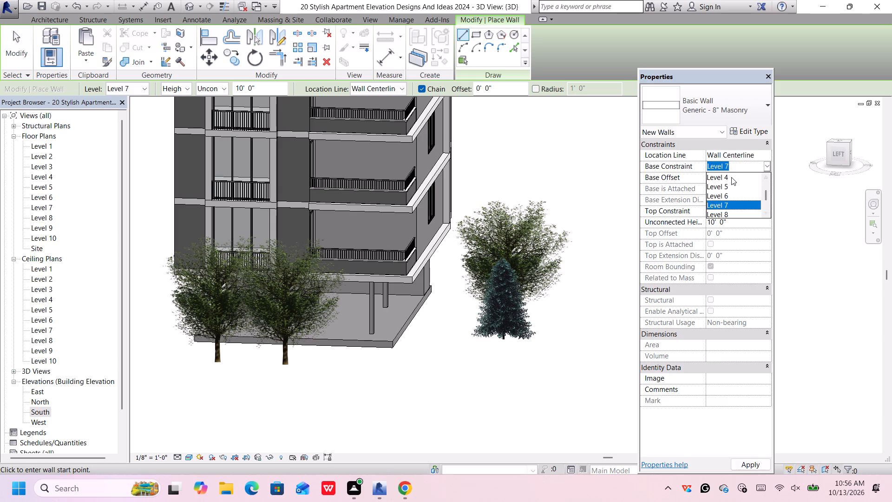
{"action": "scroll", "coordinate": [731, 178], "scroll_direction": "up", "scroll_amount": 4}
{"action": "left_click", "coordinate": [731, 178]}
{"action": "left_click", "coordinate": [734, 175]}
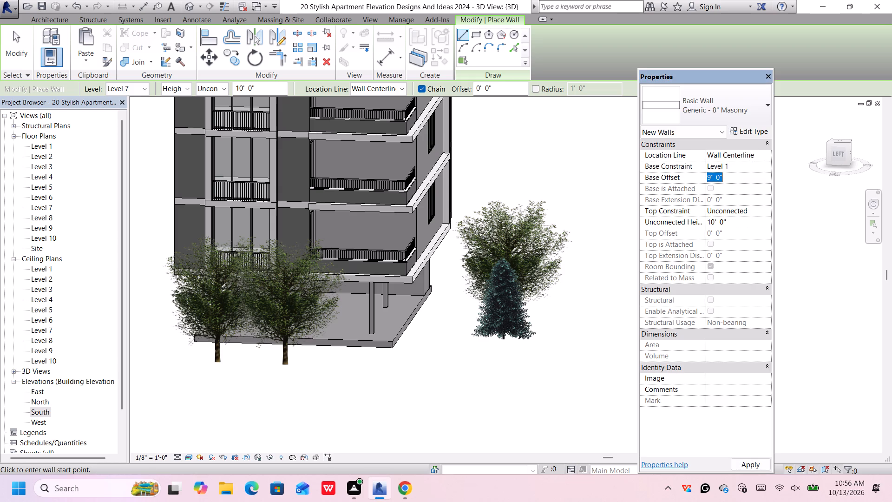
{"action": "key", "text": "BackSpace"}
{"action": "type", "text": "0'"}
{"action": "key", "text": "Return"}
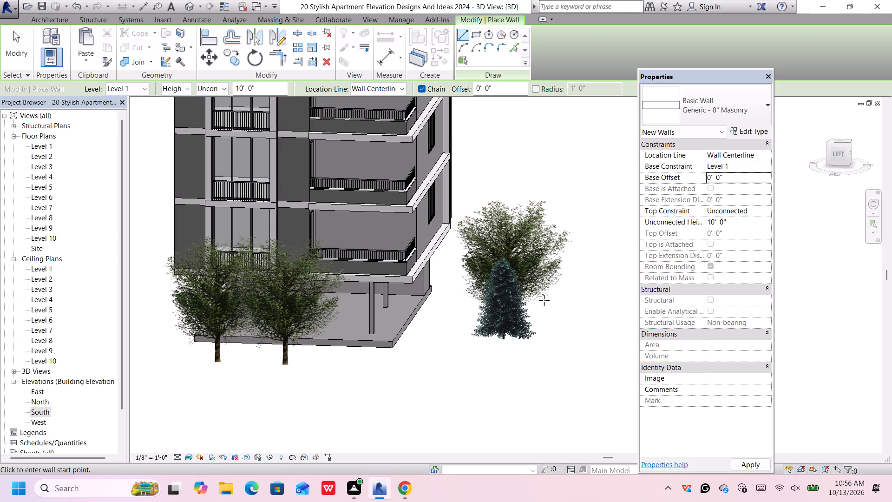
In the top 3D view, draw a masonry wall about 24'-6" long from partway along the building's balcony-side edge to its corner.
{"action": "left_click", "coordinate": [840, 141]}
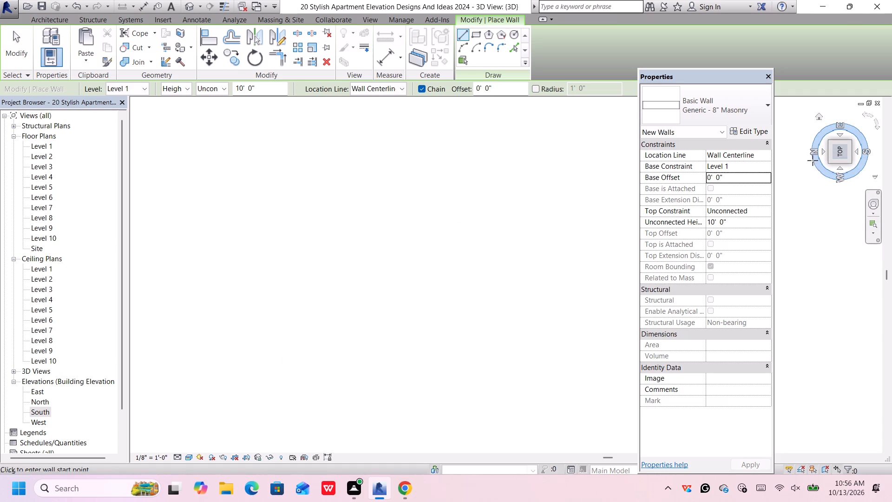
{"action": "middle_click_drag", "start_coordinate": [568, 152], "coordinate": [565, 206]}
{"action": "scroll", "coordinate": [568, 152], "scroll_direction": "down", "scroll_amount": 1}
{"action": "scroll", "coordinate": [565, 206], "scroll_direction": "down", "scroll_amount": 1}
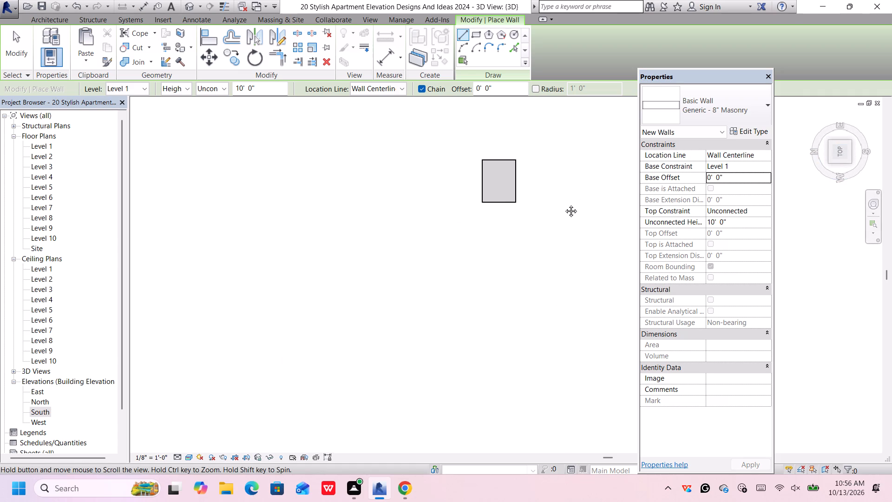
{"action": "scroll", "coordinate": [562, 202], "scroll_direction": "up", "scroll_amount": 1}
{"action": "scroll", "coordinate": [490, 180], "scroll_direction": "up", "scroll_amount": 4}
{"action": "scroll", "coordinate": [530, 177], "scroll_direction": "up", "scroll_amount": 6}
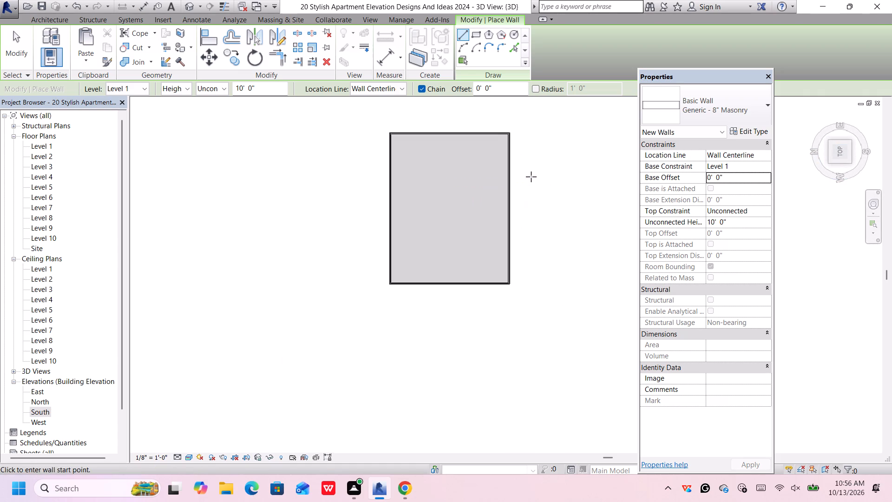
{"action": "middle_click_drag", "start_coordinate": [518, 187], "coordinate": [531, 198]}
{"action": "scroll", "coordinate": [530, 196], "scroll_direction": "up", "scroll_amount": 2}
{"action": "scroll", "coordinate": [530, 193], "scroll_direction": "down", "scroll_amount": 1}
{"action": "scroll", "coordinate": [530, 193], "scroll_direction": "up", "scroll_amount": 1}
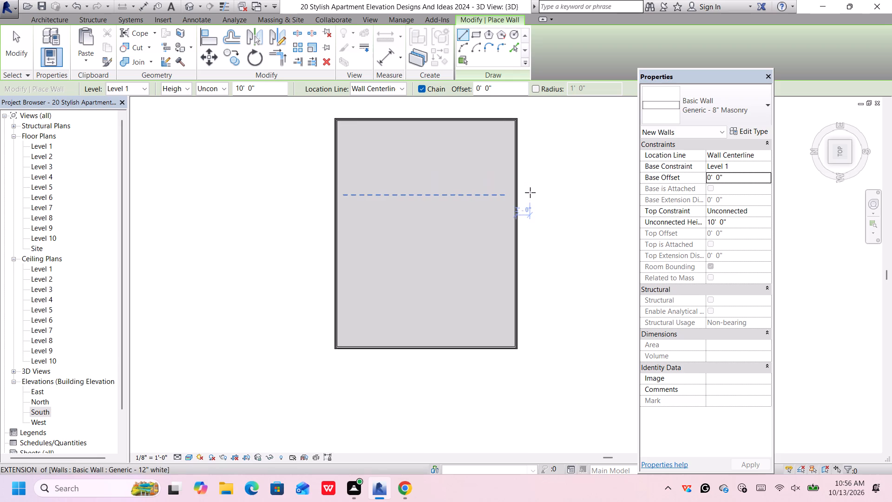
{"action": "scroll", "coordinate": [526, 166], "scroll_direction": "up", "scroll_amount": 2}
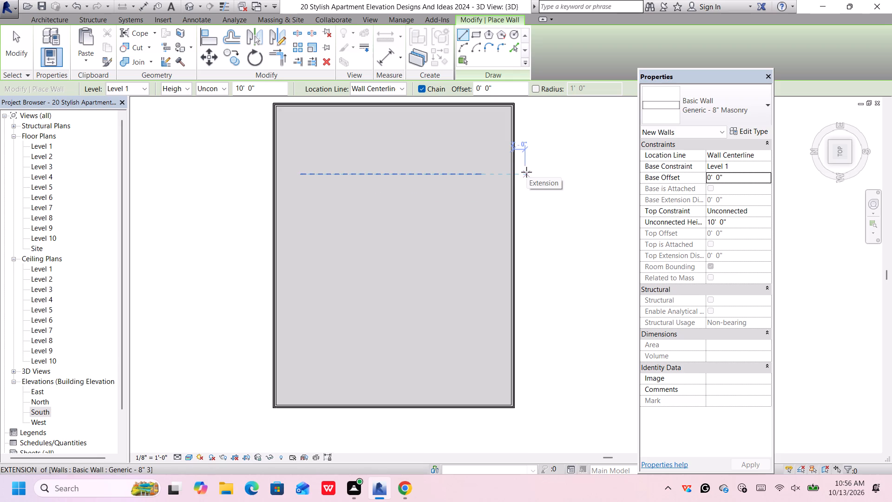
{"action": "scroll", "coordinate": [526, 172], "scroll_direction": "down", "scroll_amount": 3}
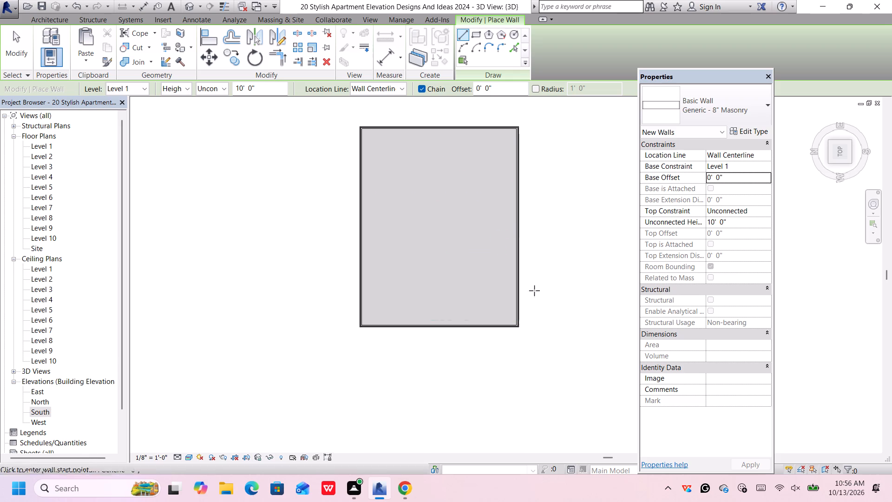
{"action": "scroll", "coordinate": [473, 333], "scroll_direction": "up", "scroll_amount": 2}
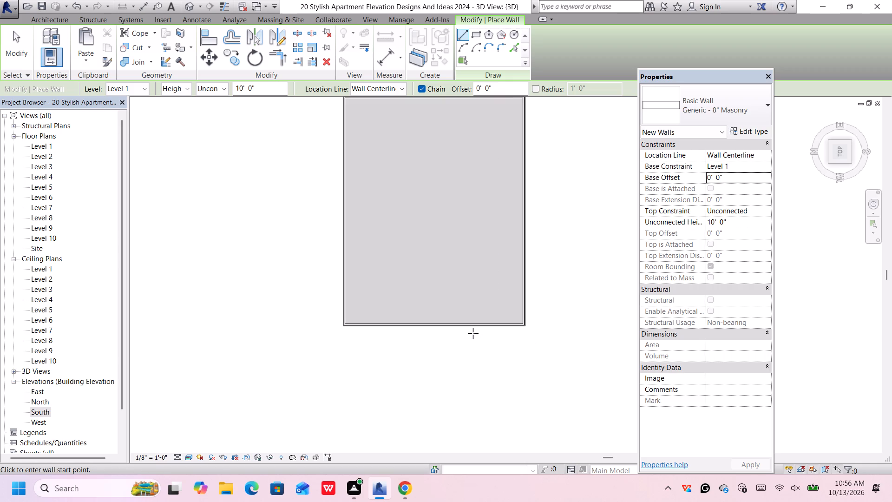
{"action": "scroll", "coordinate": [473, 333], "scroll_direction": "up", "scroll_amount": 2}
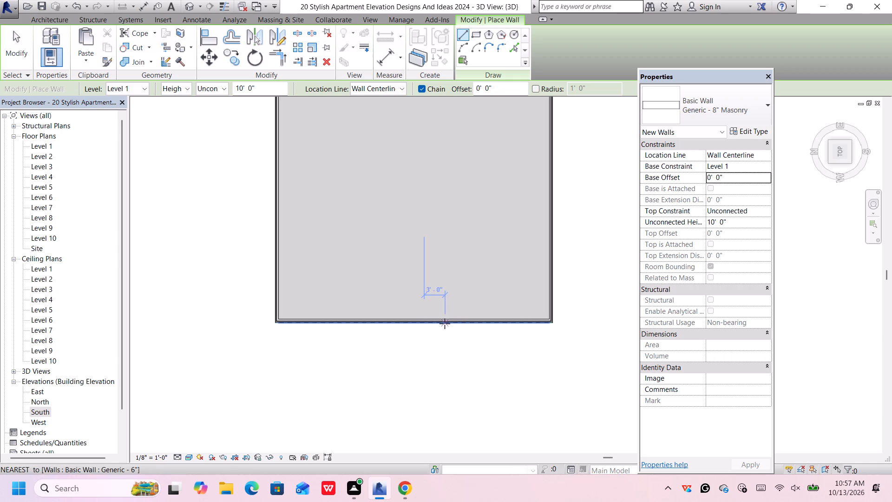
{"action": "left_click", "coordinate": [444, 324]}
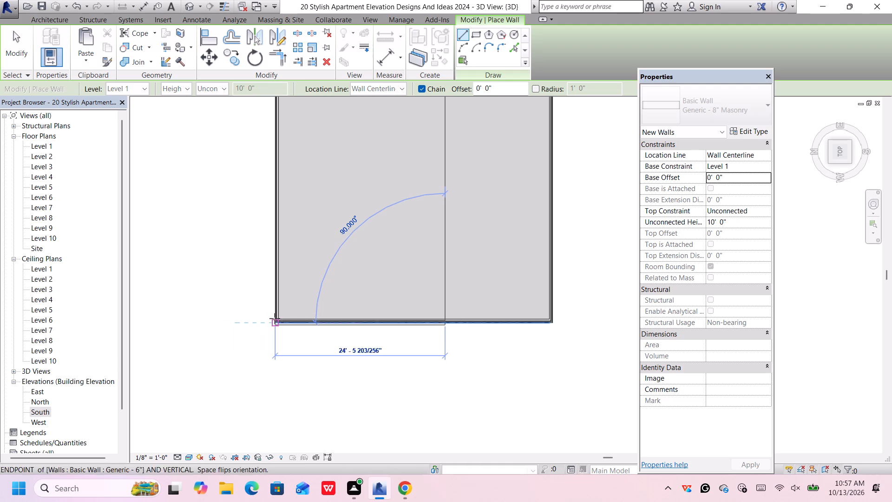
{"action": "left_click", "coordinate": [275, 318]}
Continue the masonry wall chain around the building's other three sides, with segments about 50'-6", 40'-6" and 51'-0" long, and finish the Wall command.
{"action": "scroll", "coordinate": [282, 190], "scroll_direction": "down", "scroll_amount": 3}
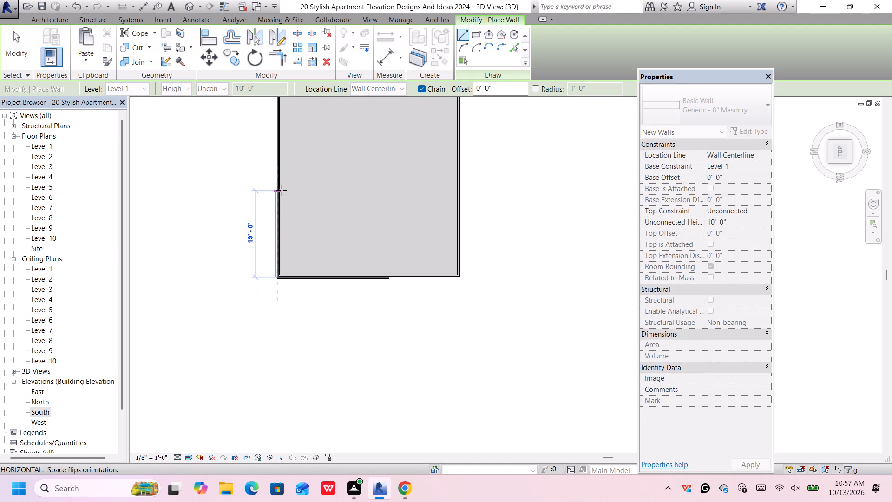
{"action": "middle_click_drag", "start_coordinate": [282, 190], "coordinate": [294, 303]}
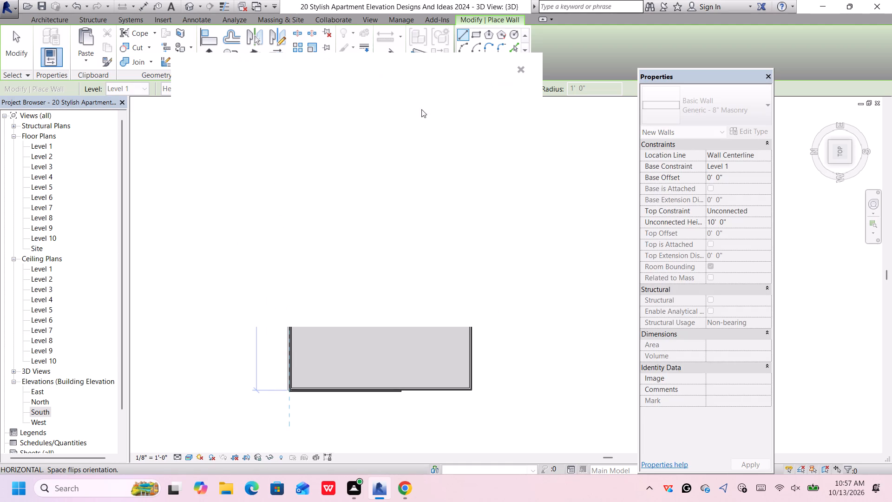
{"action": "left_click", "coordinate": [522, 68]}
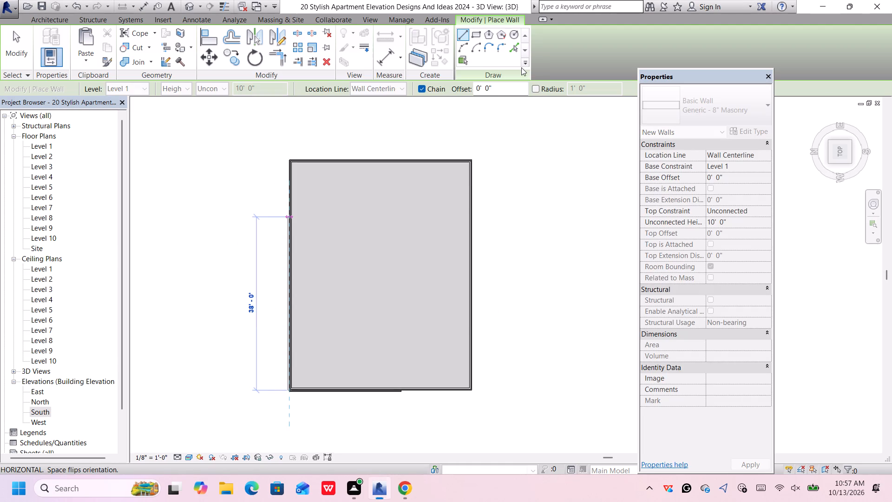
{"action": "left_click", "coordinate": [290, 159]}
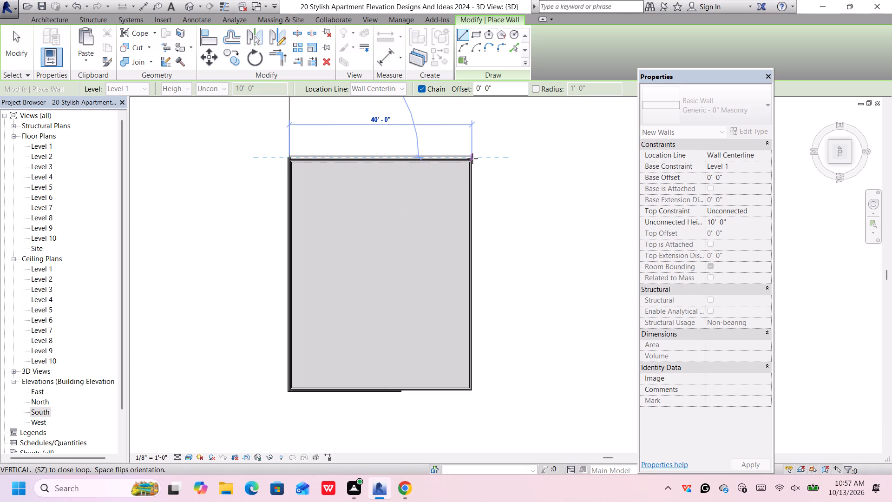
{"action": "left_click", "coordinate": [473, 159]}
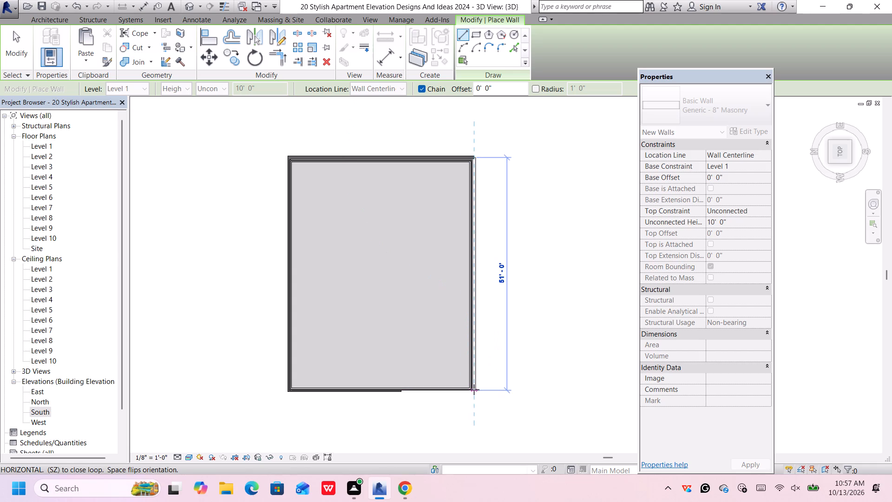
{"action": "left_click", "coordinate": [474, 390]}
{"action": "key", "text": "Escape"}
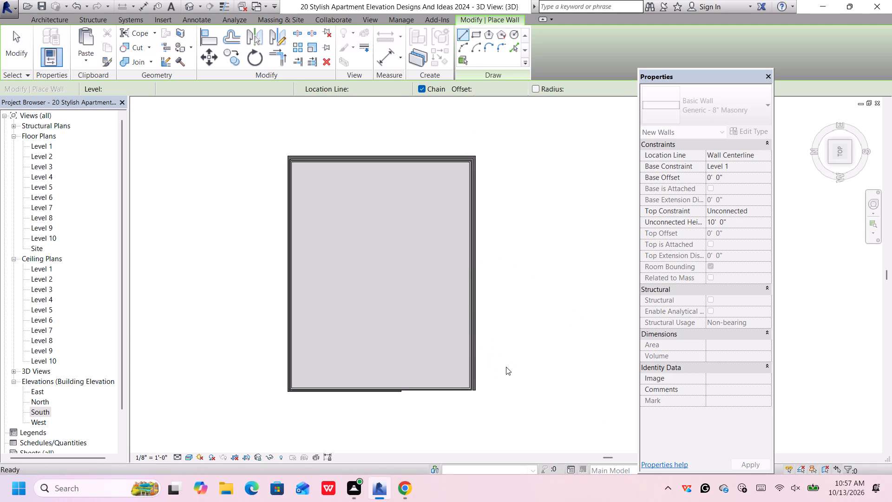
{"action": "left_click", "coordinate": [830, 160]}
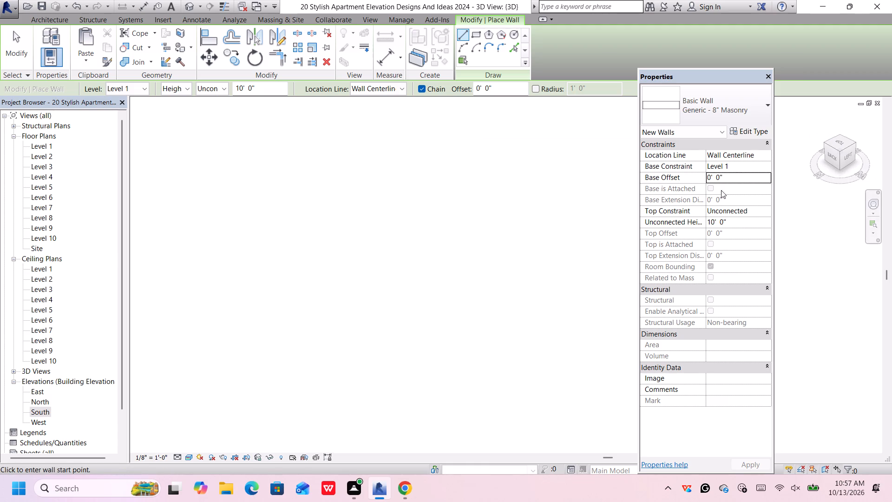
{"action": "key", "text": "Escape"}
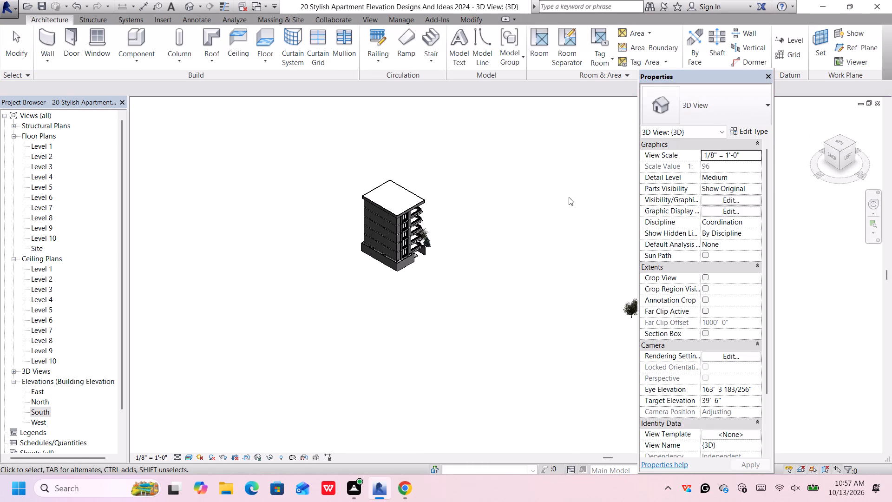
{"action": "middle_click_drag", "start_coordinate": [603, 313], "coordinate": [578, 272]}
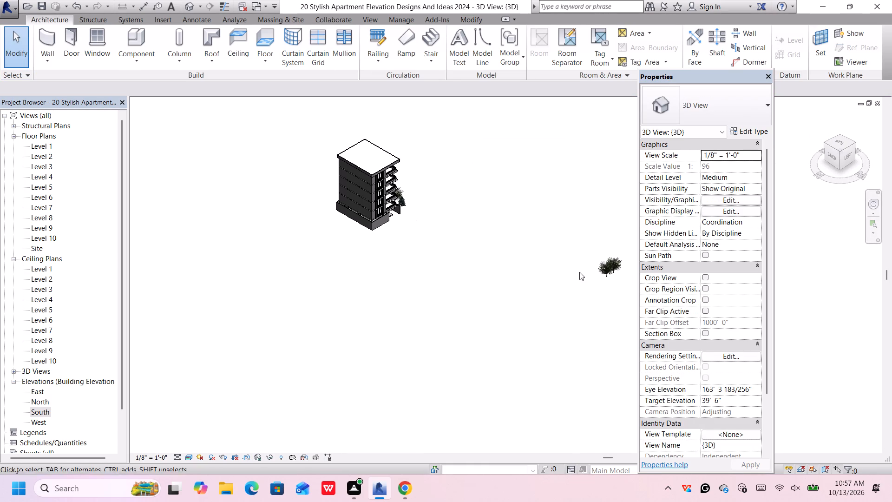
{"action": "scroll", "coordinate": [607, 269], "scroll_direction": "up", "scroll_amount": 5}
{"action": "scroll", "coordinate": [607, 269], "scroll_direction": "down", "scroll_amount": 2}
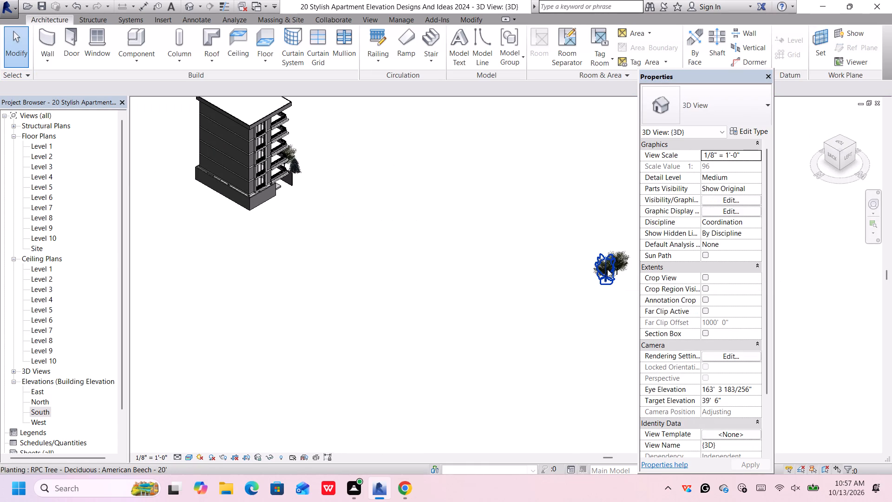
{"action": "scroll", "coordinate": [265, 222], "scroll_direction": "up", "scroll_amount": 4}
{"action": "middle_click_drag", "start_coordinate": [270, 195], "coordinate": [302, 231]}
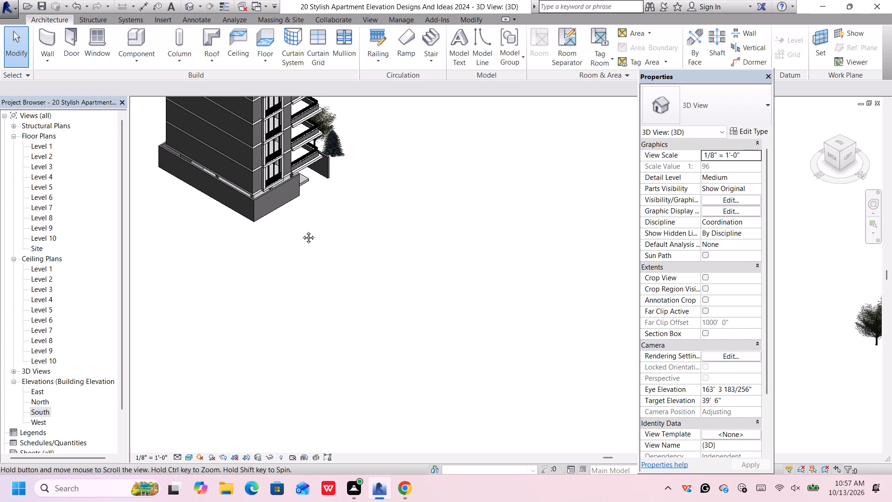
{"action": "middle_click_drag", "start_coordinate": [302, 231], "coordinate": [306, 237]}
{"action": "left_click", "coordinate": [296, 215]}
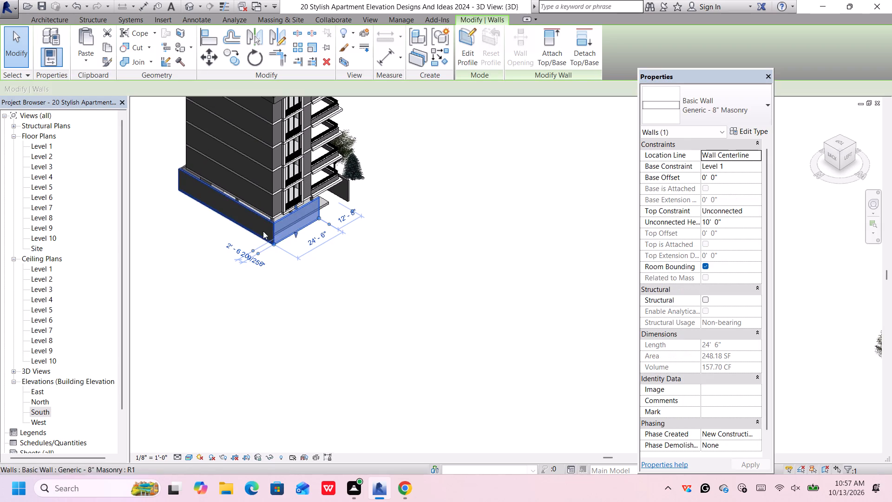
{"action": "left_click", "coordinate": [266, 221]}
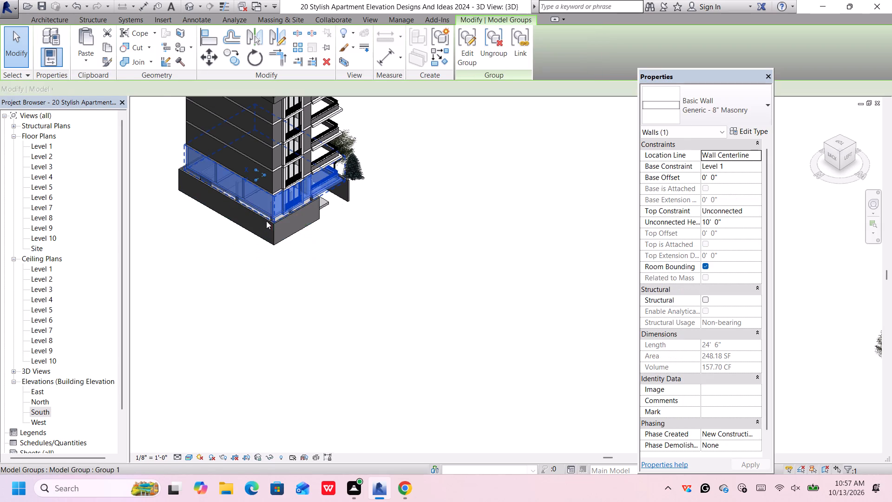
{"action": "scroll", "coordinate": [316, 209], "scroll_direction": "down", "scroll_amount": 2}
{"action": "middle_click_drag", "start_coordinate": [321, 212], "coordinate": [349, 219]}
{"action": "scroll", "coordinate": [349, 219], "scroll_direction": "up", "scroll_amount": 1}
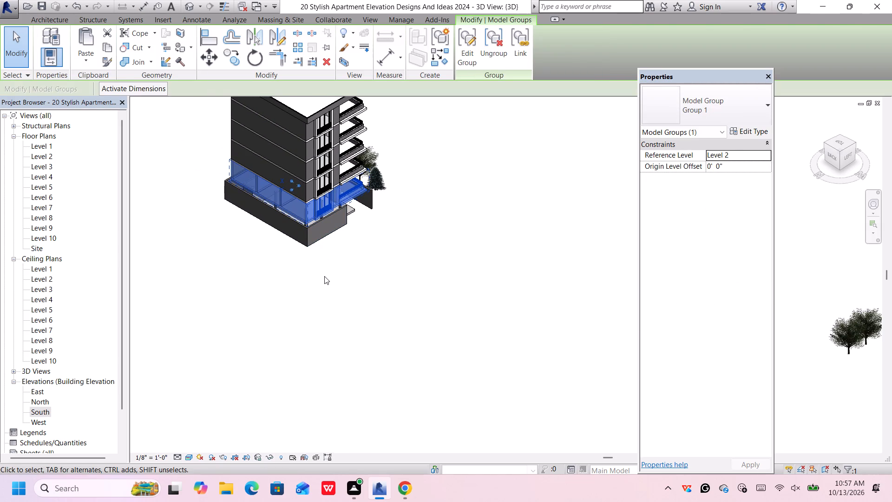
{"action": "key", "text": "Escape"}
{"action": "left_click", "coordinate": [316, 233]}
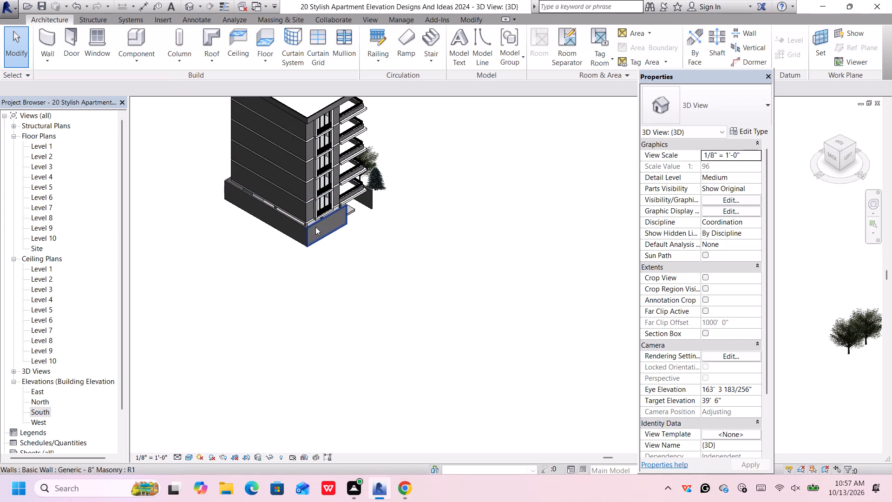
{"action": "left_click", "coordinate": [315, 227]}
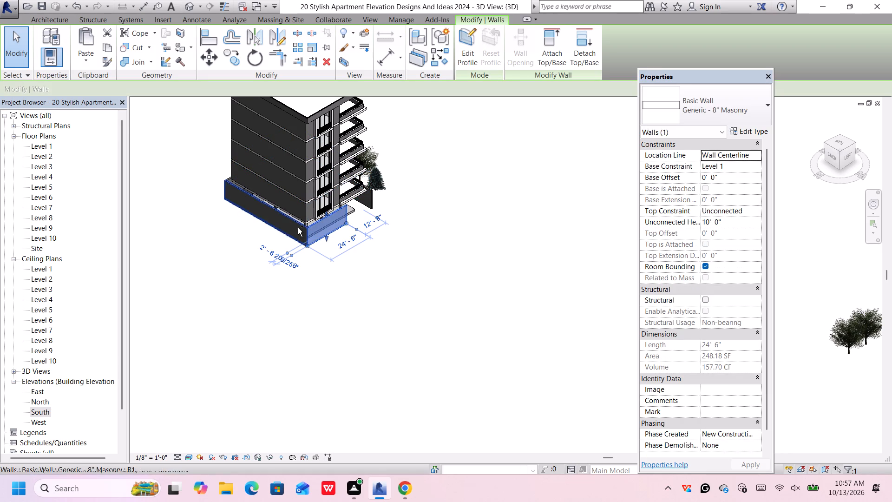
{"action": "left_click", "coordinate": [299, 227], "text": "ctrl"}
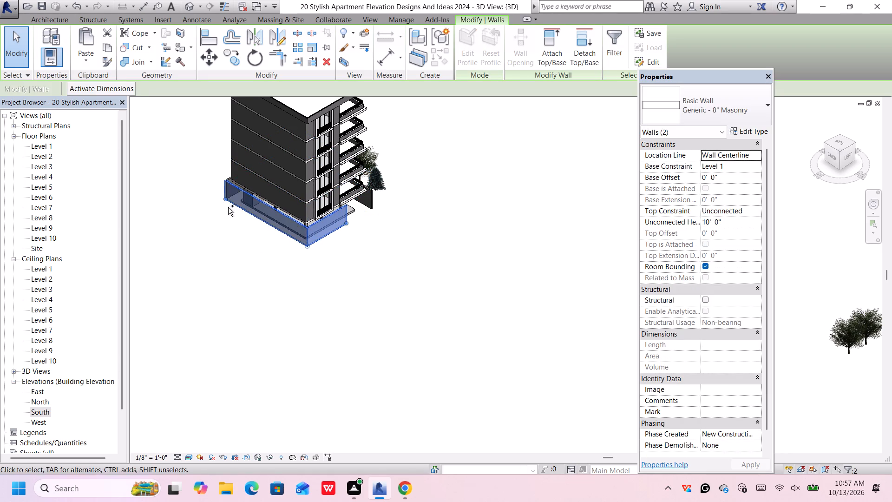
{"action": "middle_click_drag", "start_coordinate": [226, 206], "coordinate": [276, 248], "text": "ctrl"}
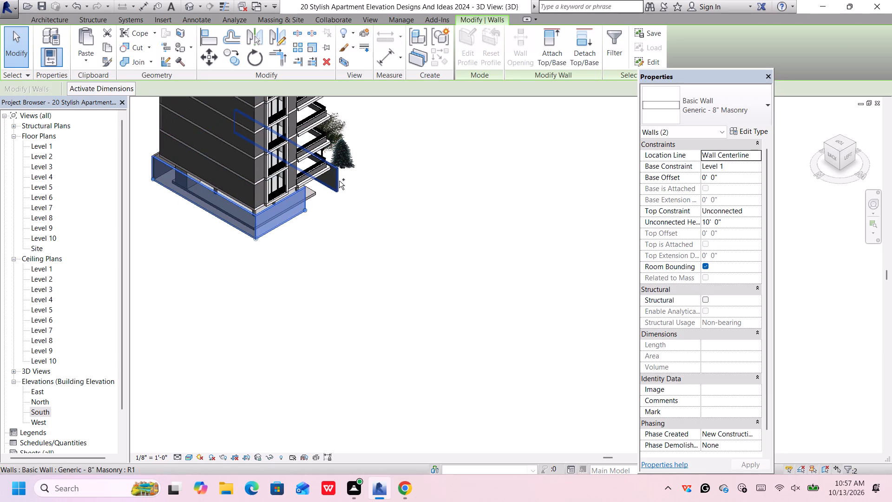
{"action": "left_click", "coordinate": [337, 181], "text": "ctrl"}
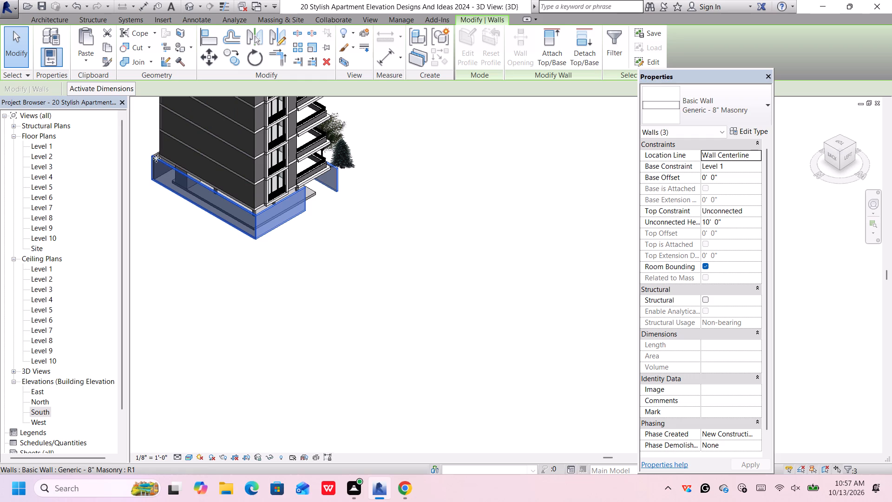
Select all four new 8" masonry walls around the building's base and set their unconnected height to 3'.
{"action": "scroll", "coordinate": [154, 157], "scroll_direction": "up", "scroll_amount": 6, "text": "ctrl"}
{"action": "scroll", "coordinate": [153, 157], "scroll_direction": "up", "scroll_amount": 14}
{"action": "left_click", "coordinate": [166, 146]}
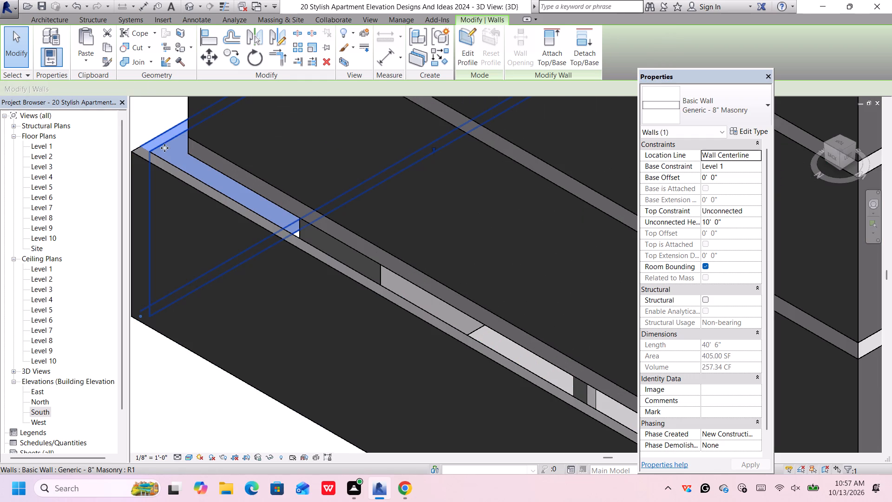
{"action": "left_click", "coordinate": [161, 170], "text": "ctrl"}
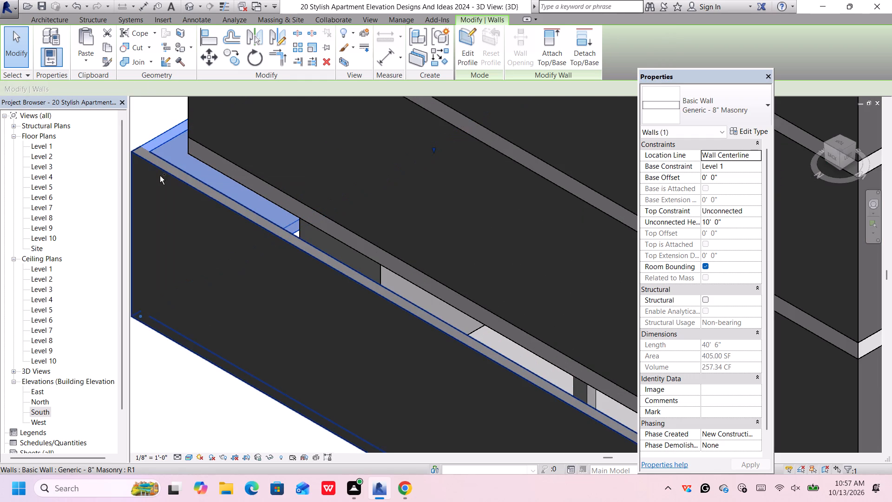
{"action": "left_click", "coordinate": [160, 176], "text": "ctrl"}
{"action": "scroll", "coordinate": [160, 176], "scroll_direction": "down", "scroll_amount": 8, "text": "ctrl"}
{"action": "scroll", "coordinate": [164, 172], "scroll_direction": "down", "scroll_amount": 6}
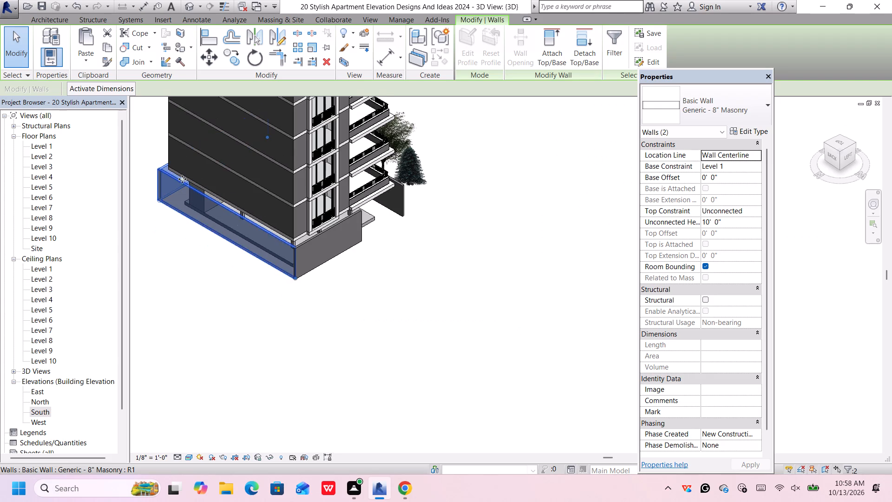
{"action": "left_click", "coordinate": [354, 236], "text": "ctrl"}
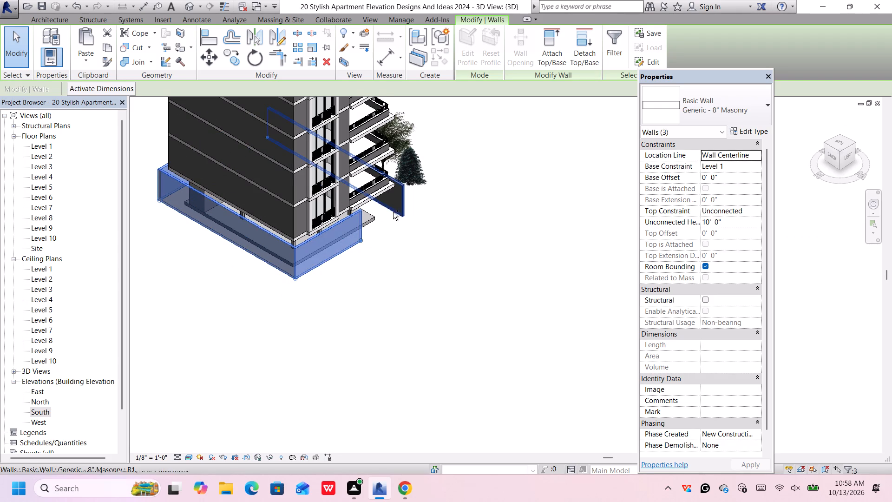
{"action": "left_click", "coordinate": [399, 203], "text": "ctrl"}
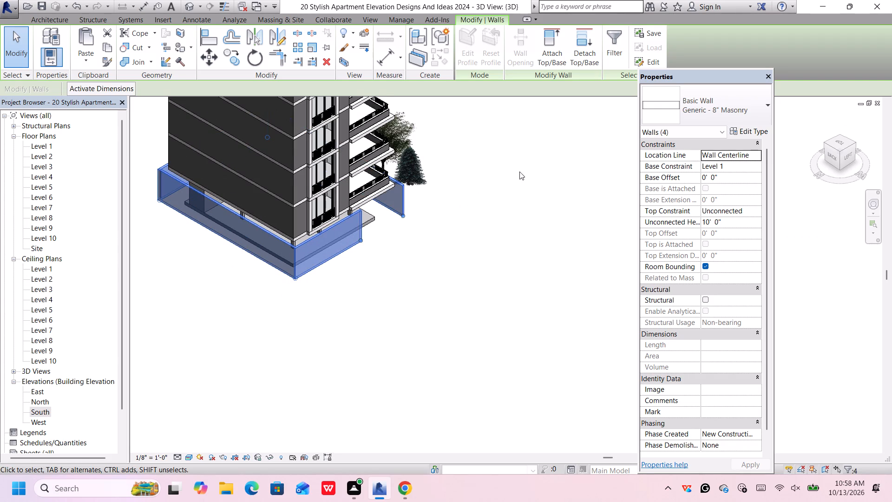
{"action": "left_click", "coordinate": [728, 220]}
{"action": "key", "text": "BackSpace"}
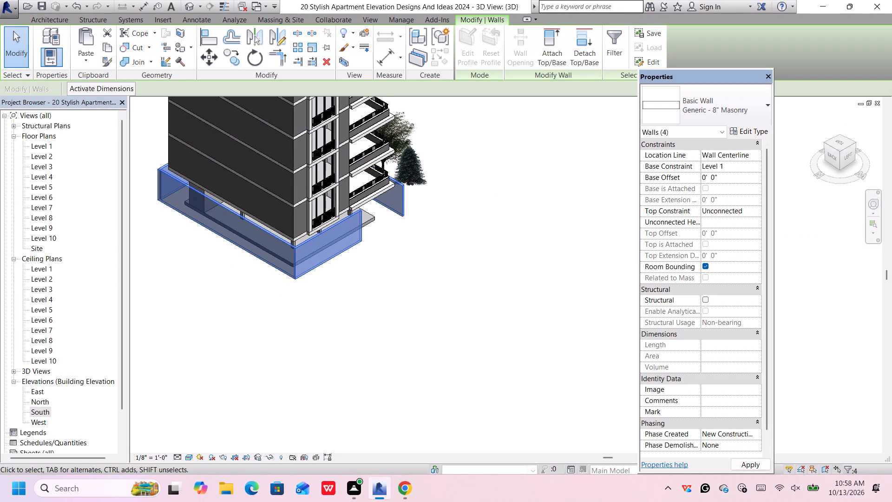
{"action": "type", "text": "3'"}
{"action": "key", "text": "Return"}
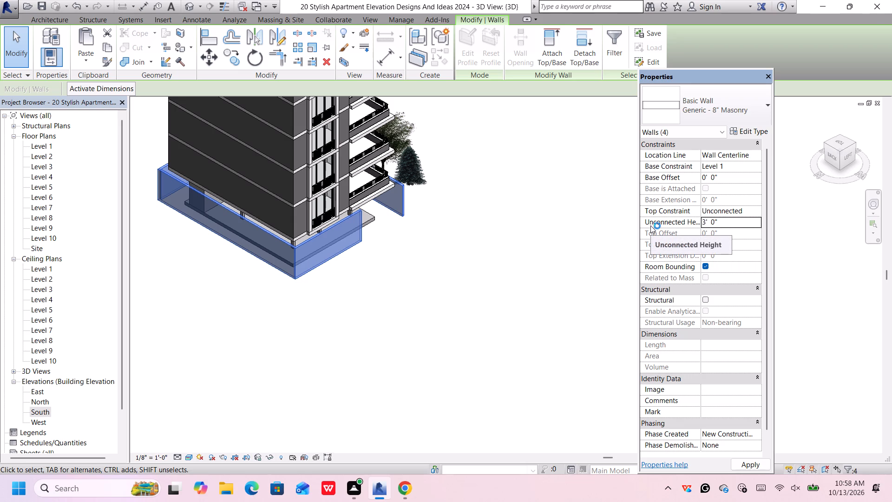
Set the unconnected height of the four selected perimeter walls to 4'.
{"action": "key", "text": "Return"}
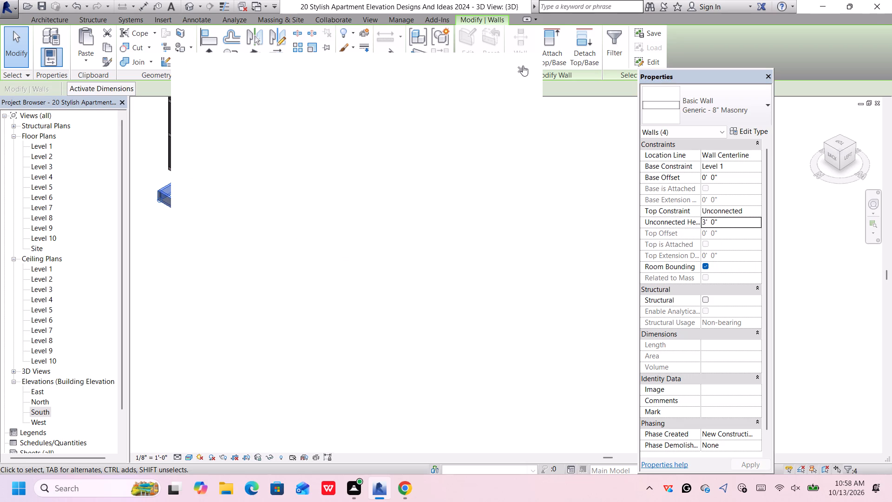
{"action": "left_click", "coordinate": [522, 67]}
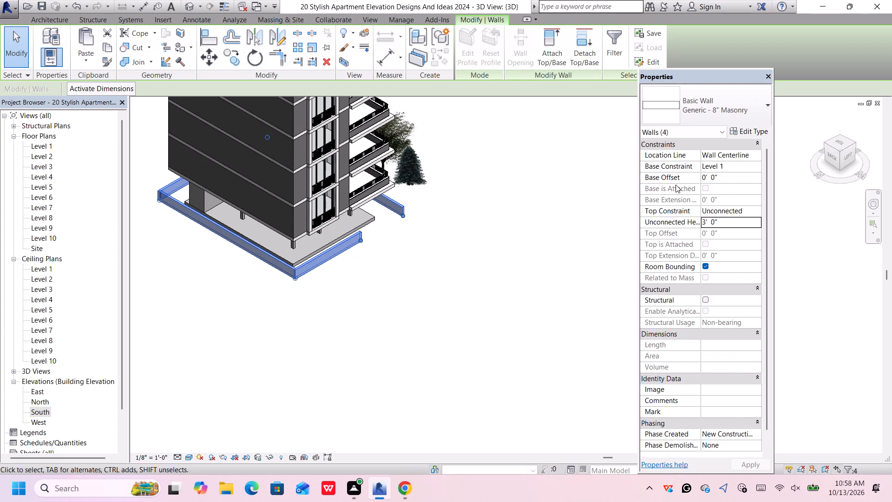
{"action": "left_click", "coordinate": [729, 219]}
{"action": "key", "text": "BackSpace"}
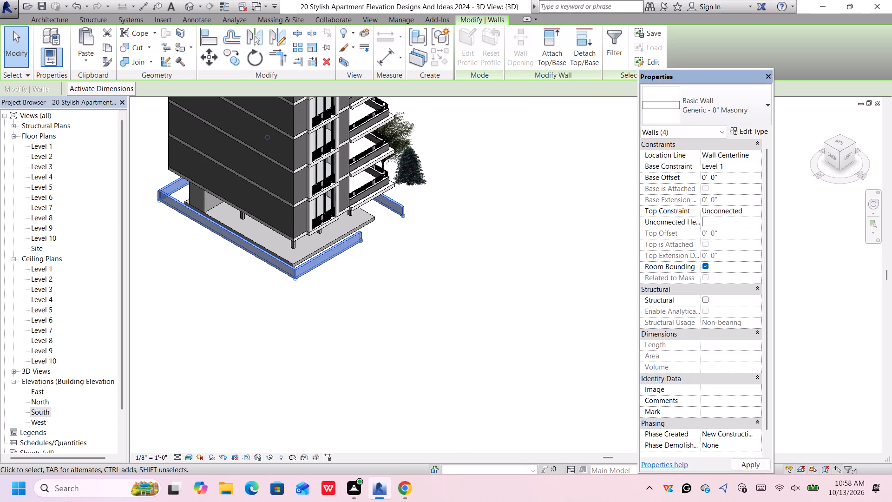
{"action": "type", "text": "4'"}
{"action": "key", "text": "Return"}
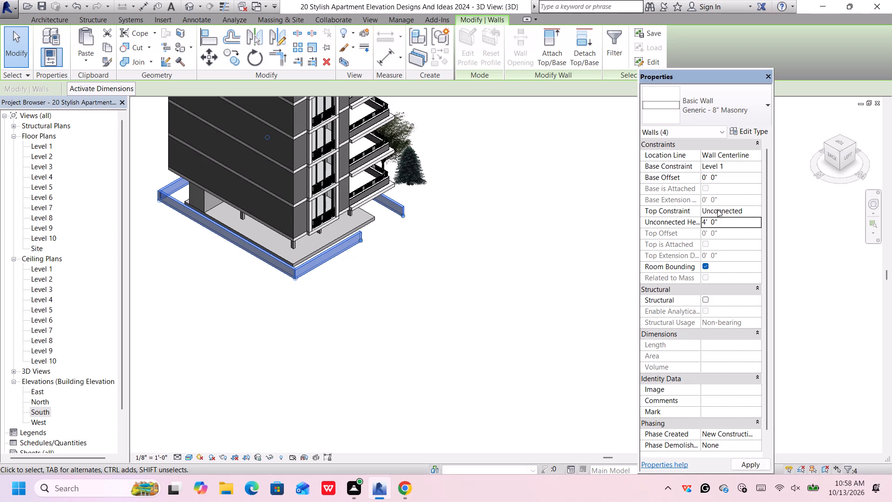
Change the type of the four selected perimeter walls to Retaining - 12" Concrete.
{"action": "left_click", "coordinate": [735, 102]}
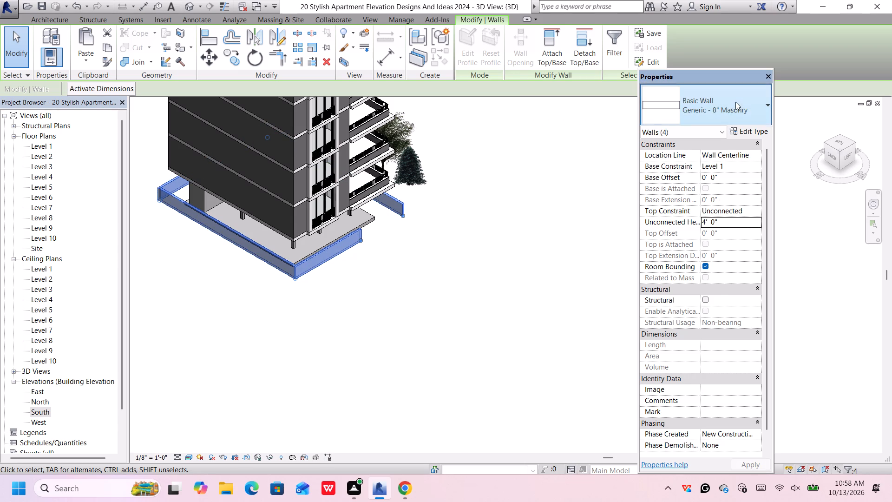
{"action": "scroll", "coordinate": [710, 266], "scroll_direction": "down", "scroll_amount": 6}
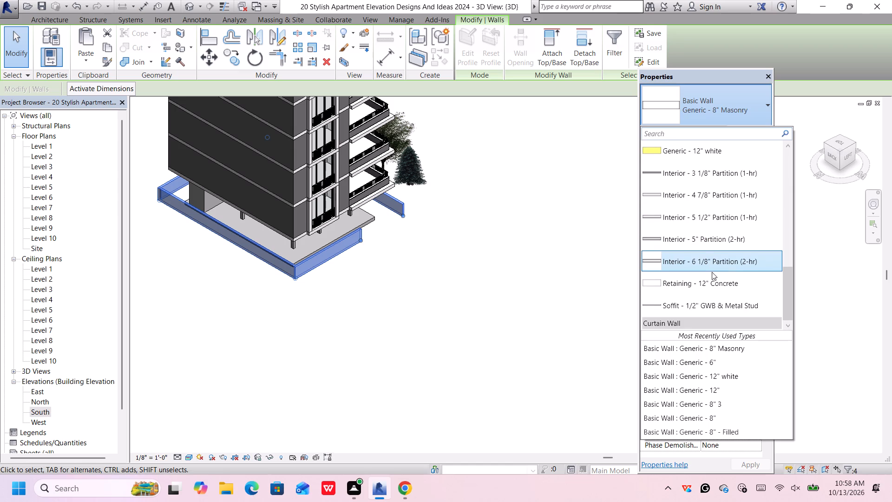
{"action": "left_click", "coordinate": [720, 277]}
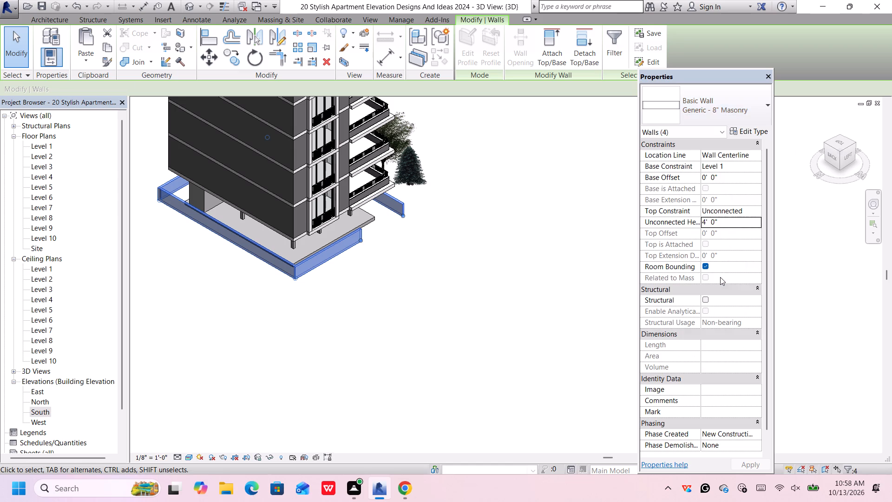
{"action": "scroll", "coordinate": [483, 299], "scroll_direction": "down", "scroll_amount": 1}
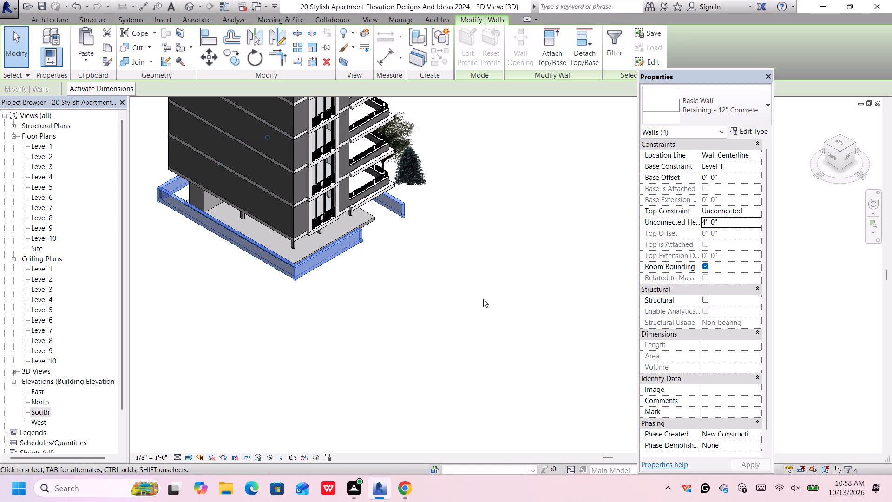
{"action": "left_click", "coordinate": [753, 110]}
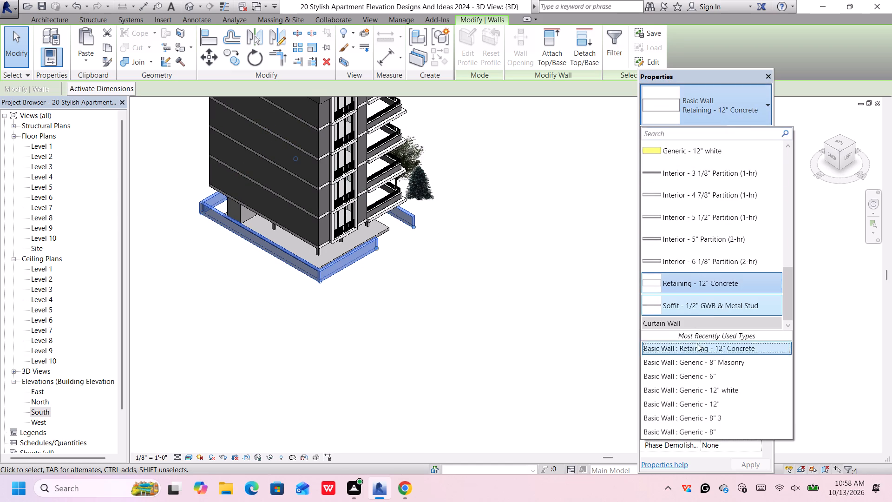
{"action": "scroll", "coordinate": [720, 307], "scroll_direction": "up", "scroll_amount": 1}
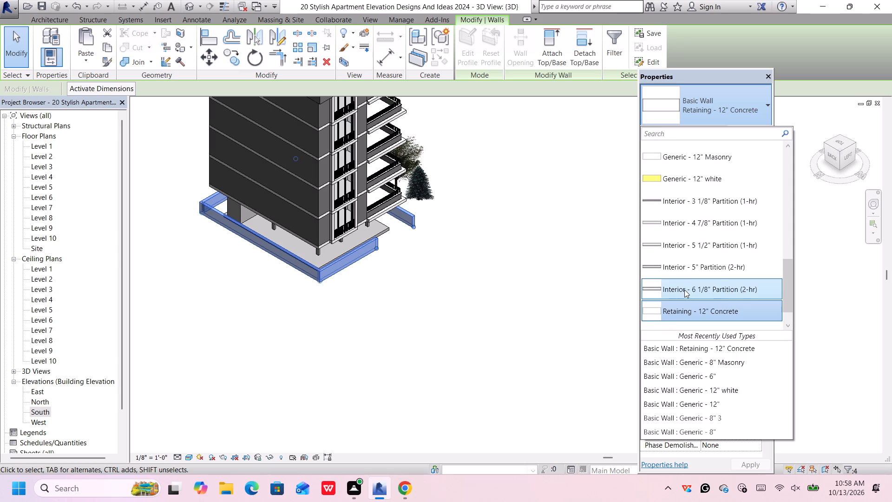
{"action": "left_click", "coordinate": [728, 102]}
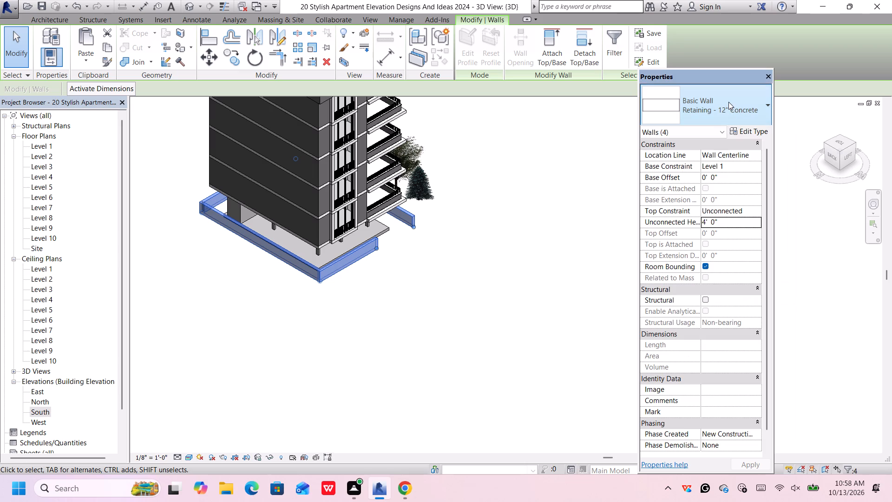
Edit the Retaining - 12" Concrete wall type's structure and assign the Brick, Common material to its structure layer.
{"action": "left_click", "coordinate": [744, 133]}
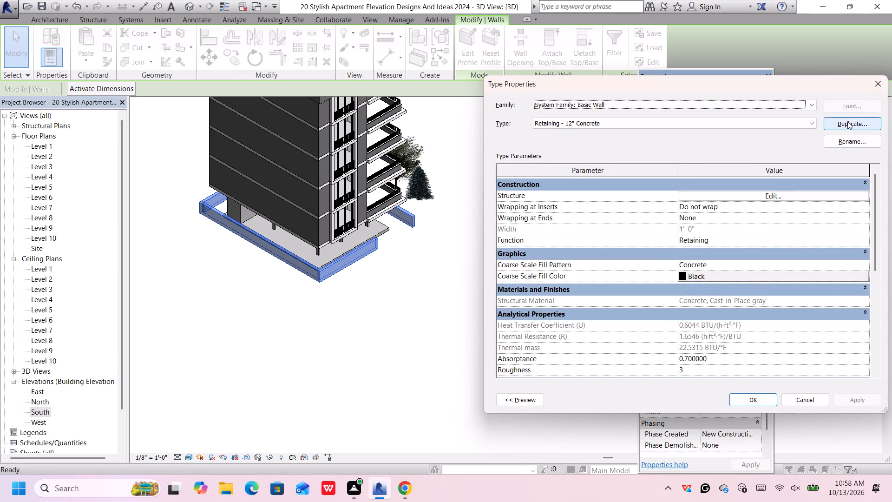
{"action": "left_click", "coordinate": [795, 197]}
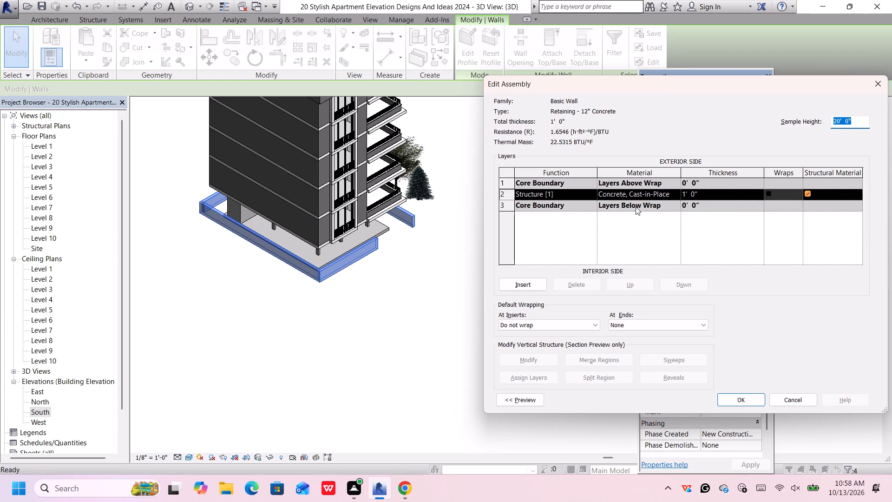
{"action": "left_click", "coordinate": [677, 192]}
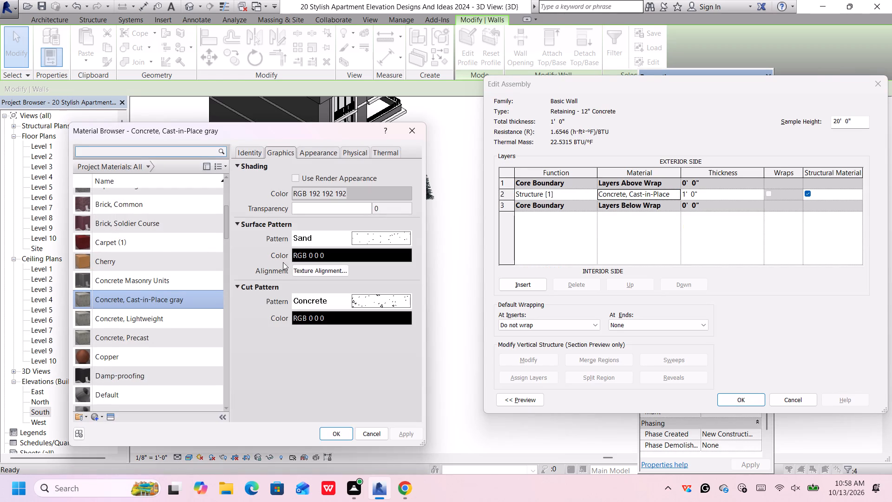
{"action": "left_click", "coordinate": [124, 205]}
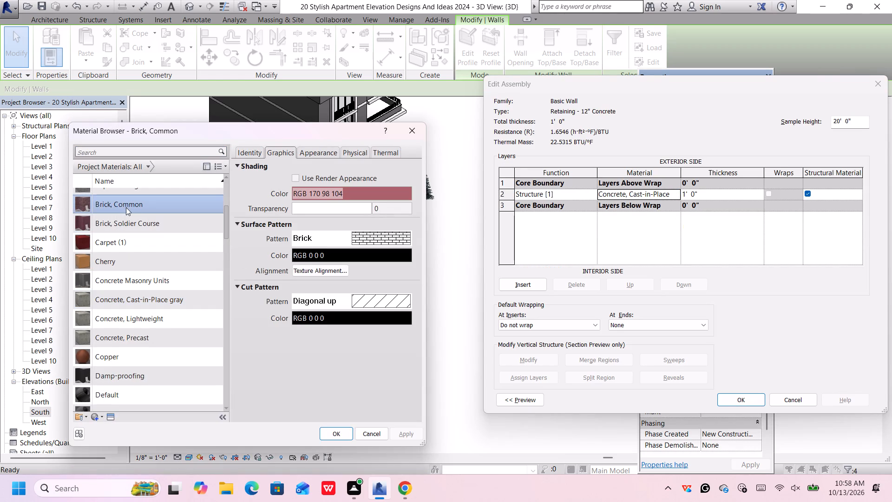
{"action": "left_click", "coordinate": [137, 224]}
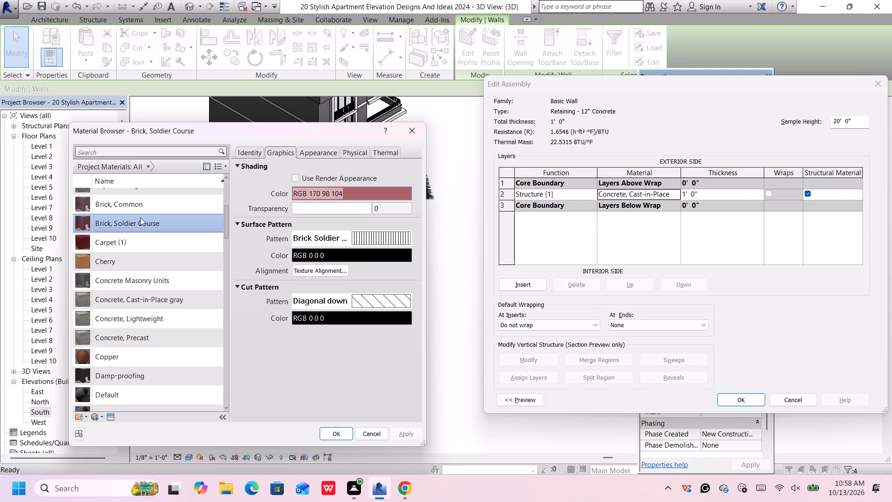
{"action": "left_click", "coordinate": [152, 200]}
{"action": "left_click", "coordinate": [339, 430]}
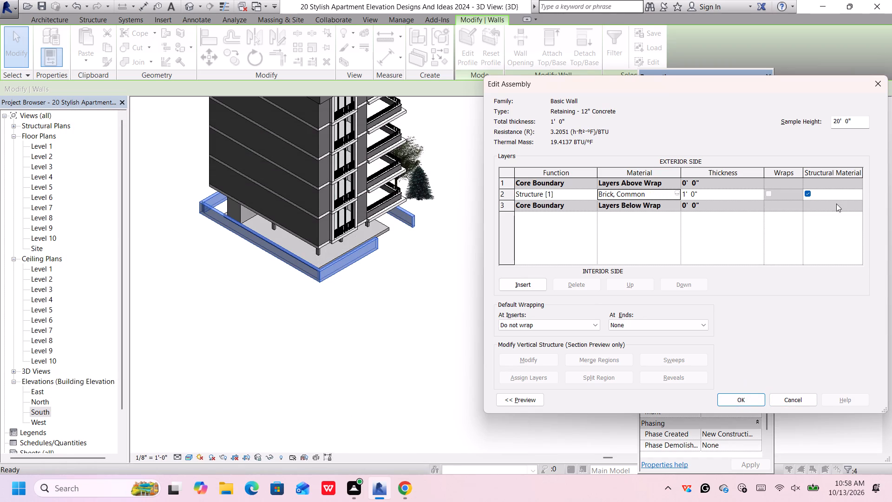
Browse the project materials for the wall's structure layer, examining Door - Panel, Sash, Trim and Oak Flooring.
{"action": "left_click", "coordinate": [680, 192]}
{"action": "scroll", "coordinate": [139, 321], "scroll_direction": "down", "scroll_amount": 2}
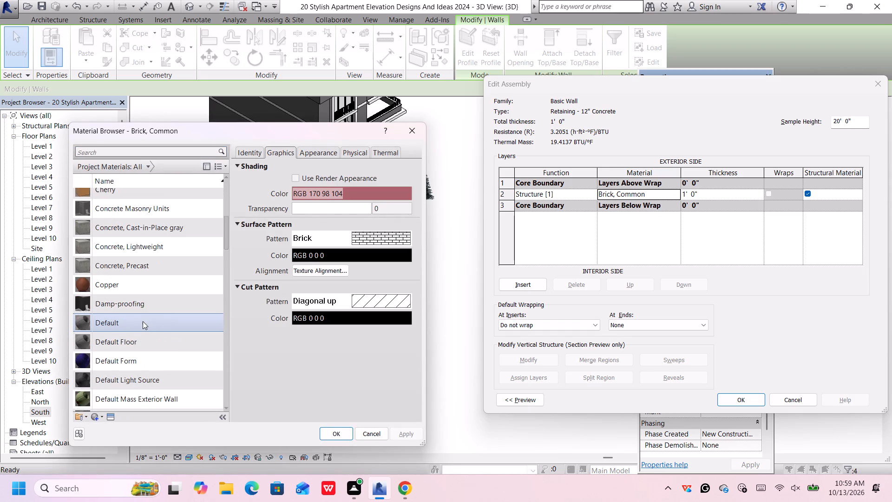
{"action": "scroll", "coordinate": [143, 321], "scroll_direction": "down", "scroll_amount": 10}
{"action": "scroll", "coordinate": [144, 314], "scroll_direction": "up", "scroll_amount": 2}
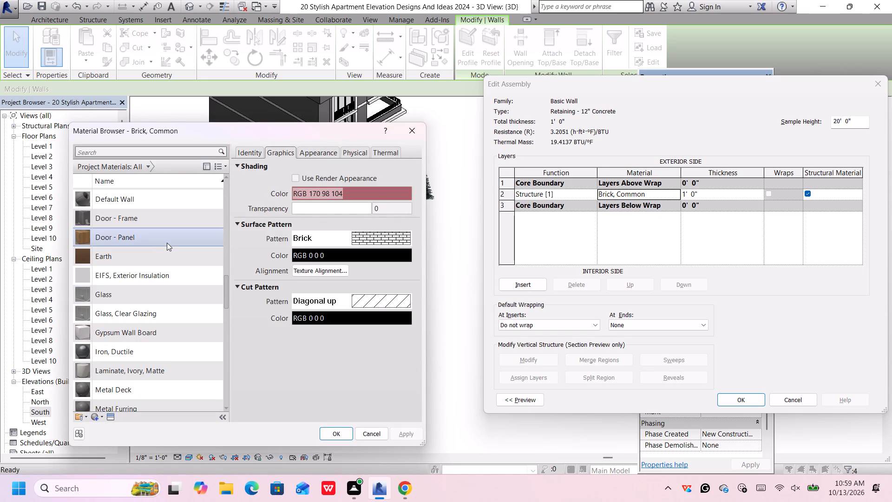
{"action": "left_click", "coordinate": [167, 243]}
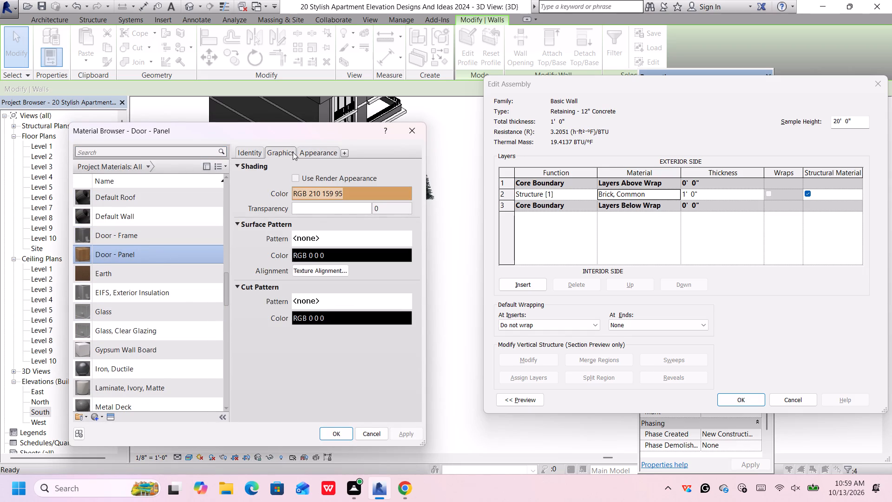
{"action": "left_click", "coordinate": [309, 149]}
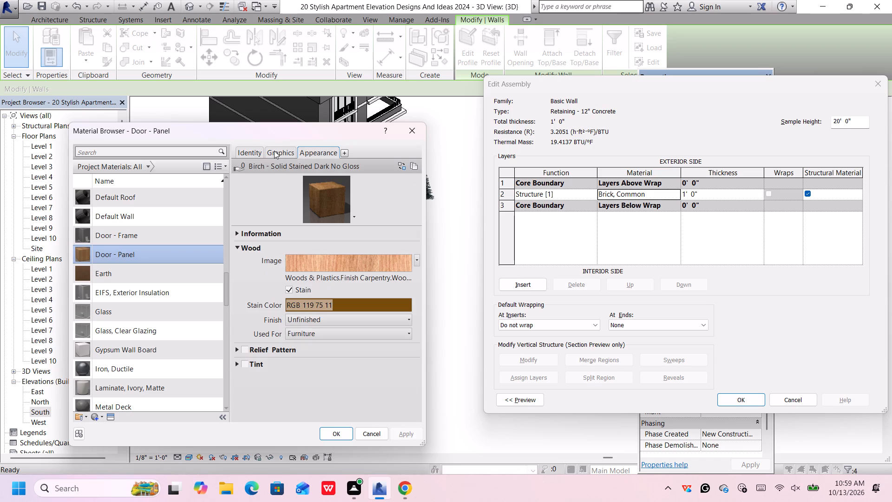
{"action": "left_click", "coordinate": [274, 151]}
{"action": "scroll", "coordinate": [121, 304], "scroll_direction": "down", "scroll_amount": 6}
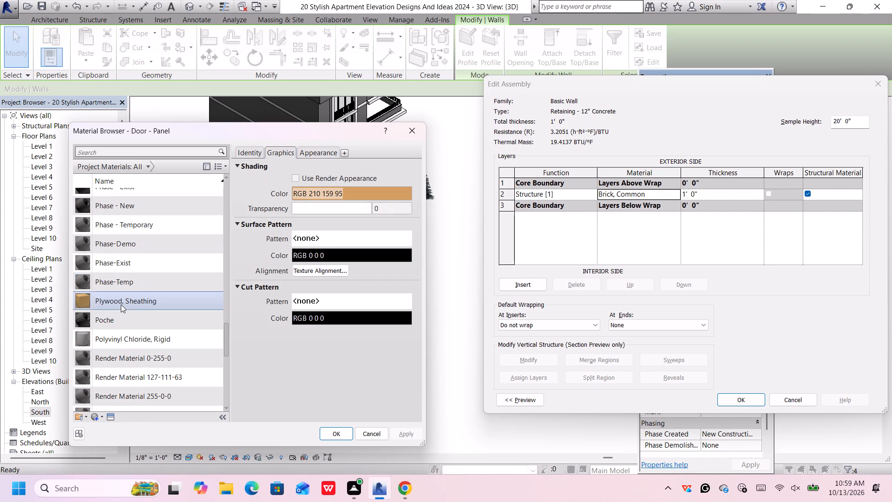
{"action": "scroll", "coordinate": [121, 304], "scroll_direction": "down", "scroll_amount": 5}
{"action": "scroll", "coordinate": [144, 221], "scroll_direction": "up", "scroll_amount": 1}
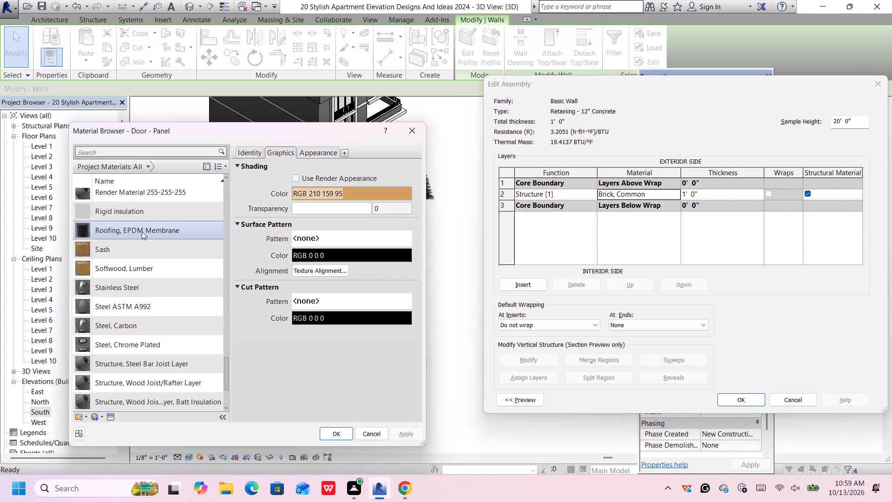
{"action": "left_click", "coordinate": [141, 243]}
{"action": "scroll", "coordinate": [141, 245], "scroll_direction": "down", "scroll_amount": 2}
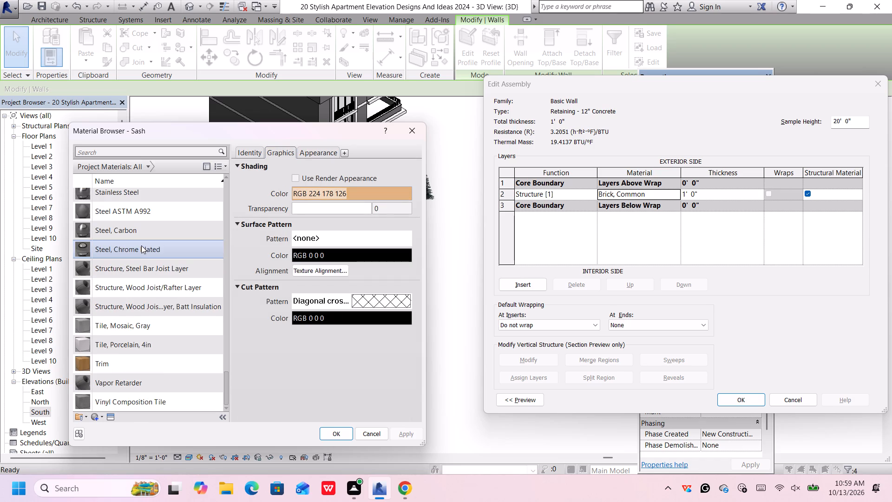
{"action": "scroll", "coordinate": [141, 245], "scroll_direction": "down", "scroll_amount": 1}
{"action": "left_click", "coordinate": [119, 360]}
{"action": "scroll", "coordinate": [129, 350], "scroll_direction": "down", "scroll_amount": 2}
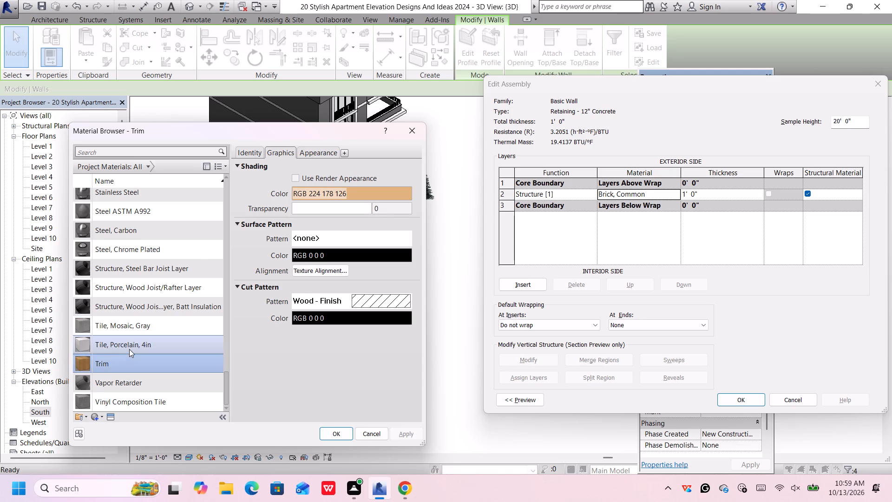
{"action": "scroll", "coordinate": [129, 349], "scroll_direction": "down", "scroll_amount": 3}
{"action": "scroll", "coordinate": [129, 373], "scroll_direction": "up", "scroll_amount": 10}
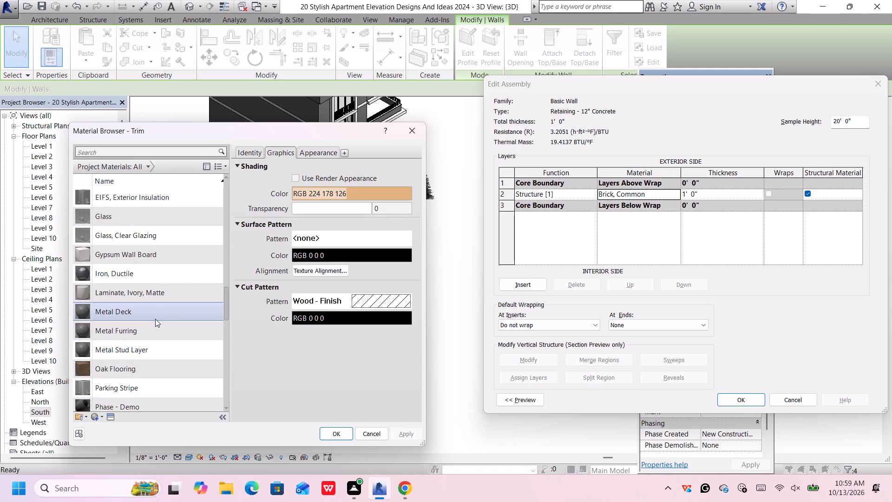
{"action": "scroll", "coordinate": [149, 331], "scroll_direction": "down", "scroll_amount": 1}
{"action": "left_click", "coordinate": [155, 316]}
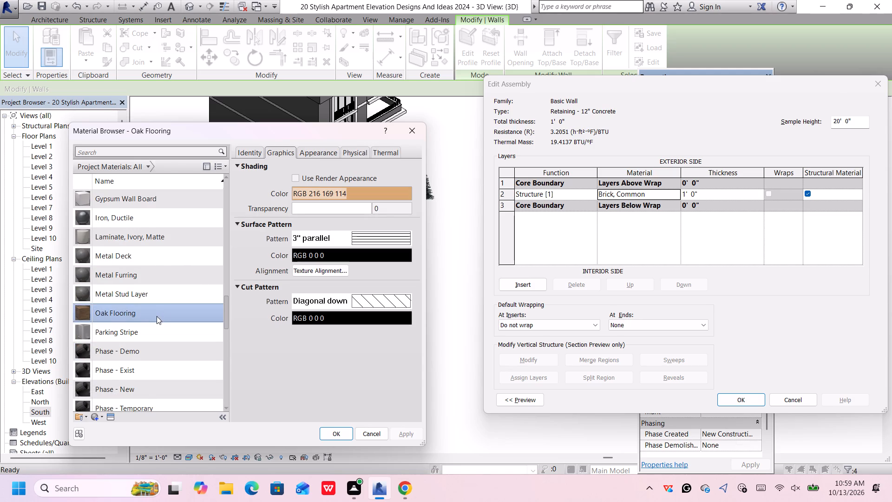
{"action": "scroll", "coordinate": [165, 304], "scroll_direction": "up", "scroll_amount": 14}
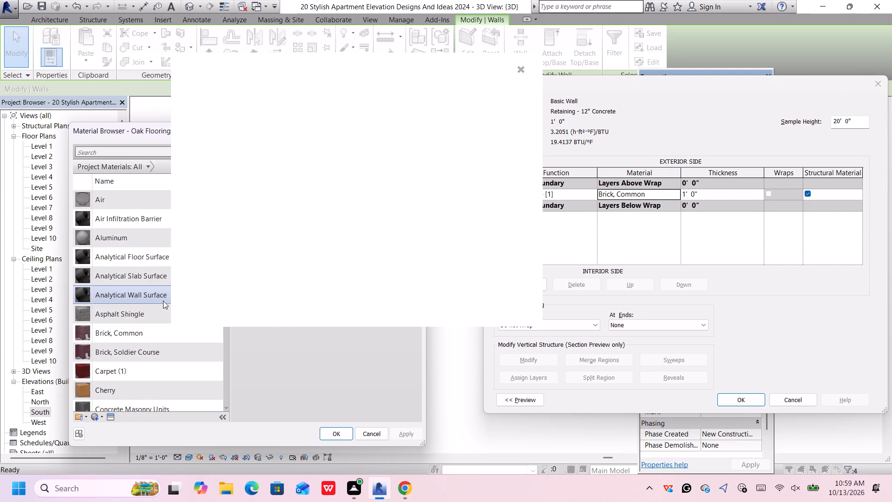
{"action": "scroll", "coordinate": [144, 319], "scroll_direction": "up", "scroll_amount": 6}
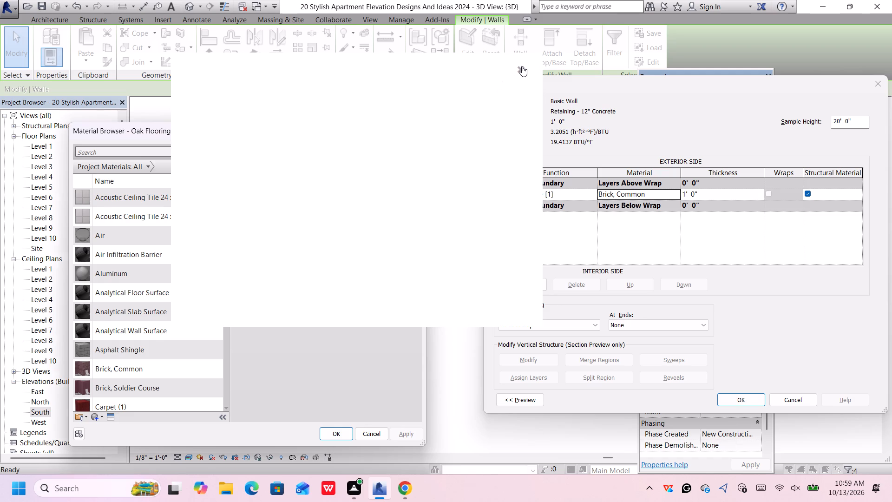
{"action": "left_click", "coordinate": [522, 66]}
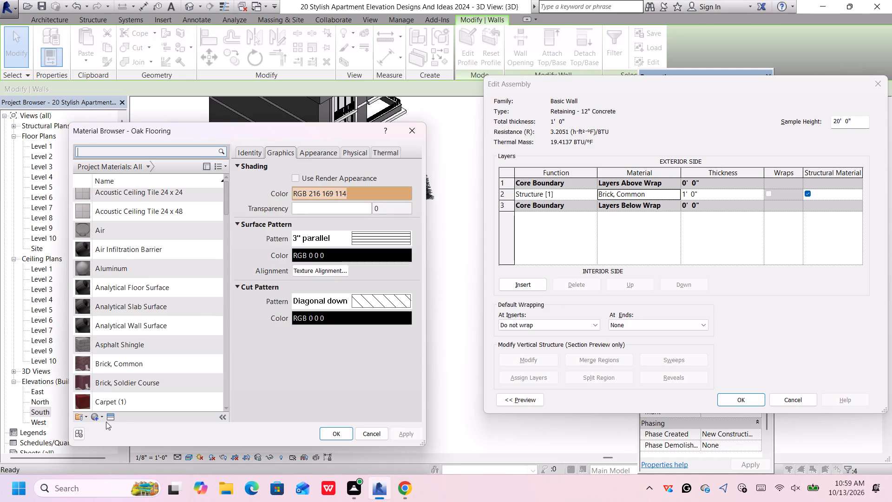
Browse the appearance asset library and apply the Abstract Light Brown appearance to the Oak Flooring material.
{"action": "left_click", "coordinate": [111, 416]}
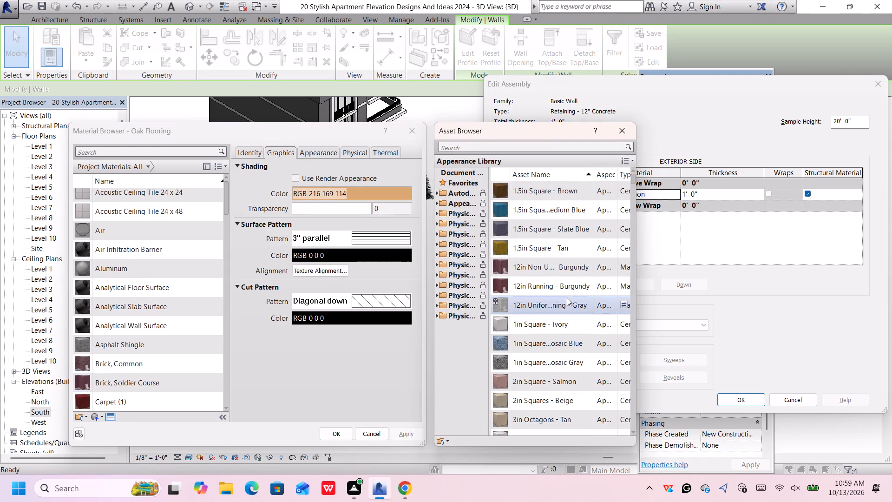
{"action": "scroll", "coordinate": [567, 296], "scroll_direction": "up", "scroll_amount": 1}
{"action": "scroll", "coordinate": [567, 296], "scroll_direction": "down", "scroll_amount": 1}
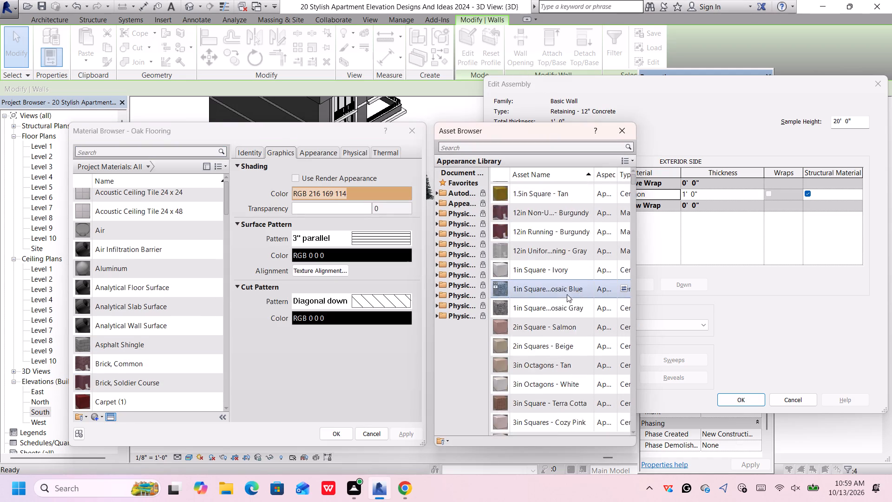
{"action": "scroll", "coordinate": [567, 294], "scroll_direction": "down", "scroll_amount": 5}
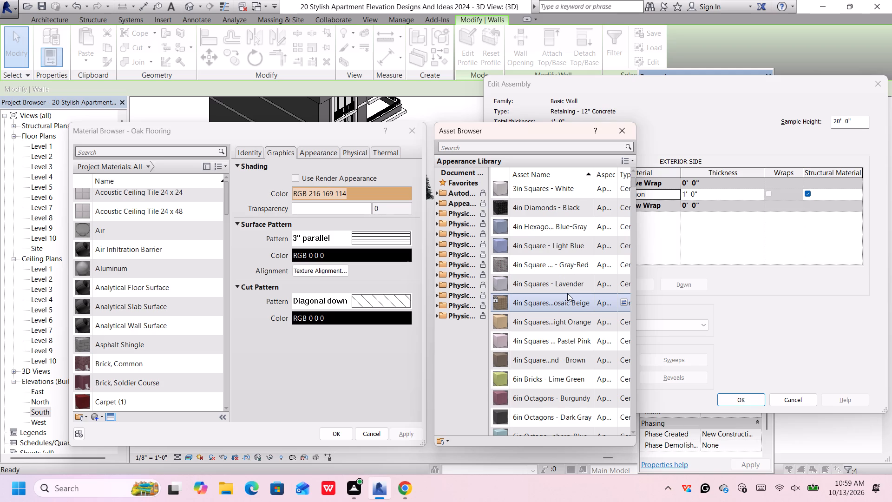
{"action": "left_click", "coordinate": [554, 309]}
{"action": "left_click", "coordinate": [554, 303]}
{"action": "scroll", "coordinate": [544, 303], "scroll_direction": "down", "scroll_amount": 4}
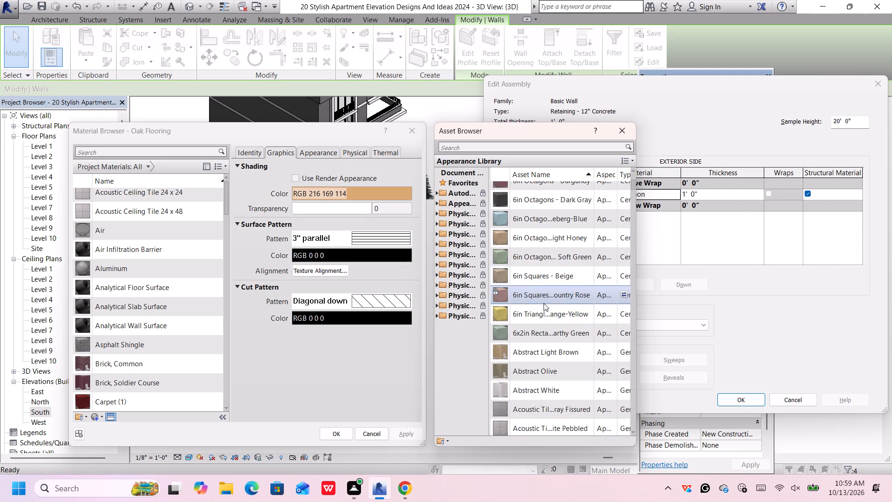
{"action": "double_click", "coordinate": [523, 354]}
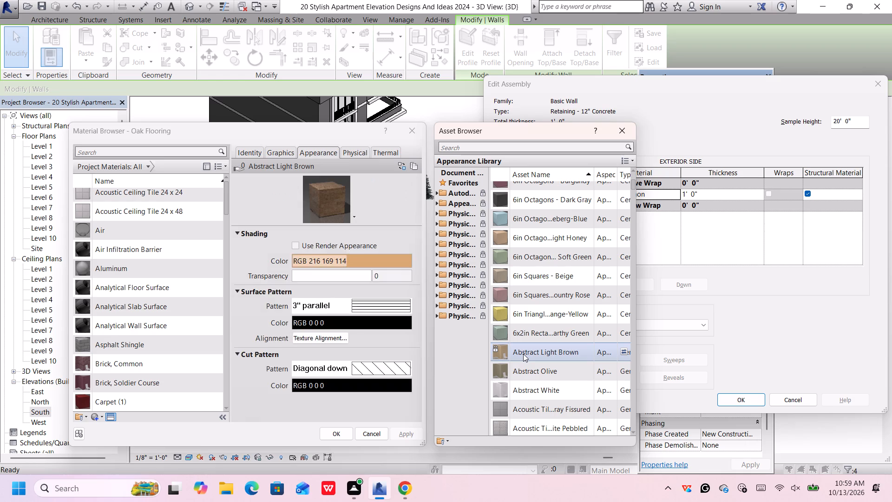
Replace the Oak Flooring material's appearance with the Ashlar - Random Broken Coursed asset.
{"action": "scroll", "coordinate": [553, 322], "scroll_direction": "down", "scroll_amount": 3}
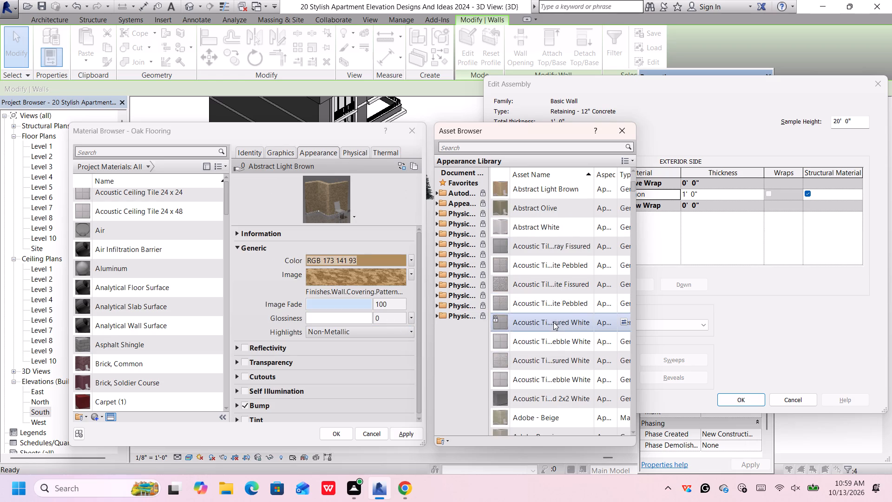
{"action": "scroll", "coordinate": [553, 324], "scroll_direction": "down", "scroll_amount": 7}
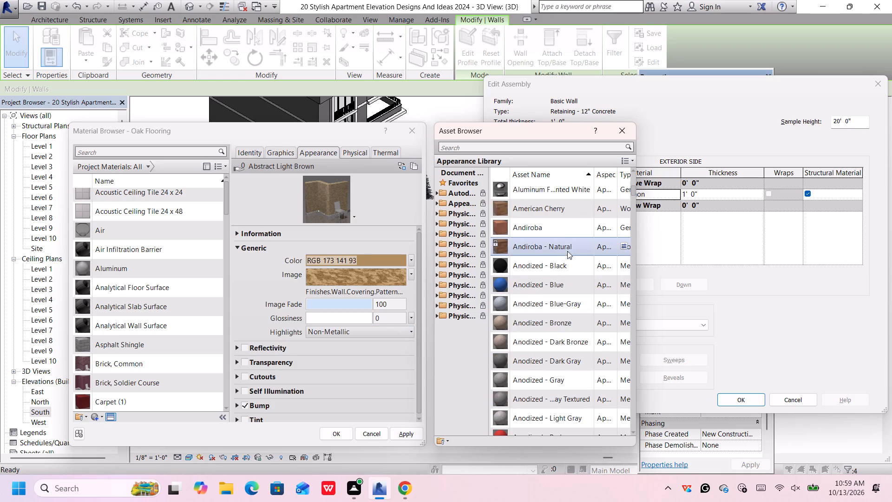
{"action": "scroll", "coordinate": [569, 245], "scroll_direction": "down", "scroll_amount": 5}
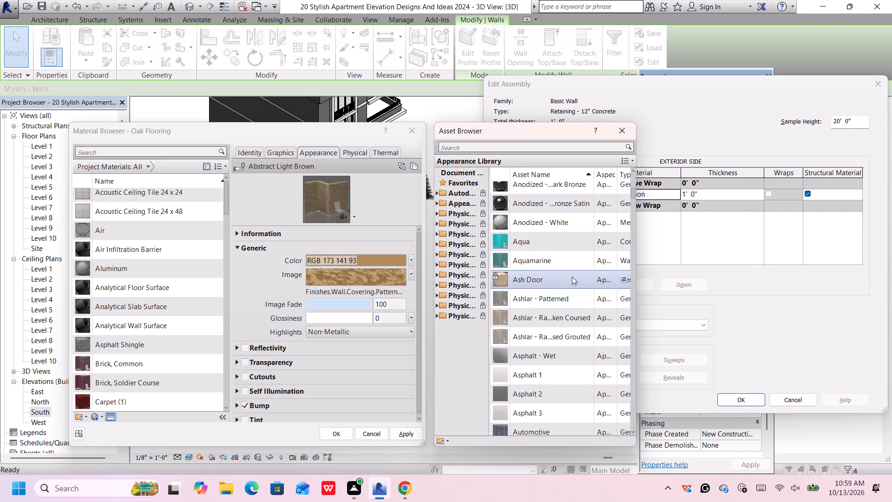
{"action": "scroll", "coordinate": [555, 304], "scroll_direction": "down", "scroll_amount": 1}
{"action": "left_click", "coordinate": [564, 263]}
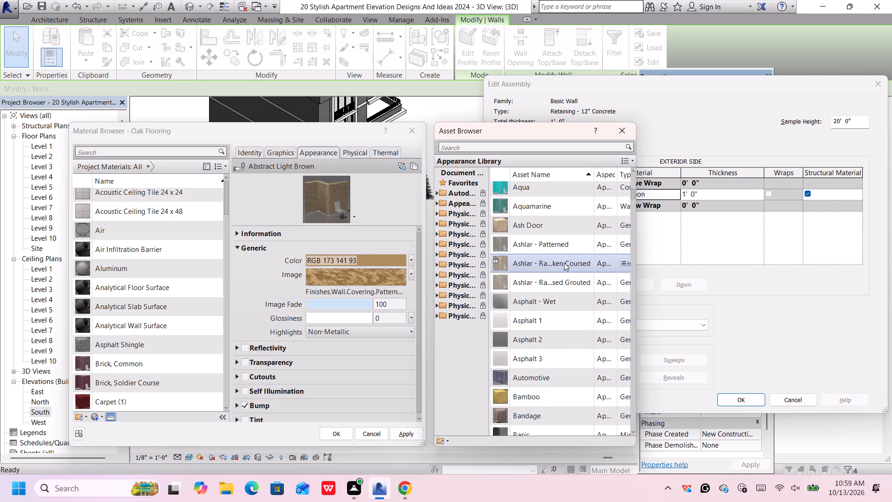
{"action": "left_click", "coordinate": [564, 263]}
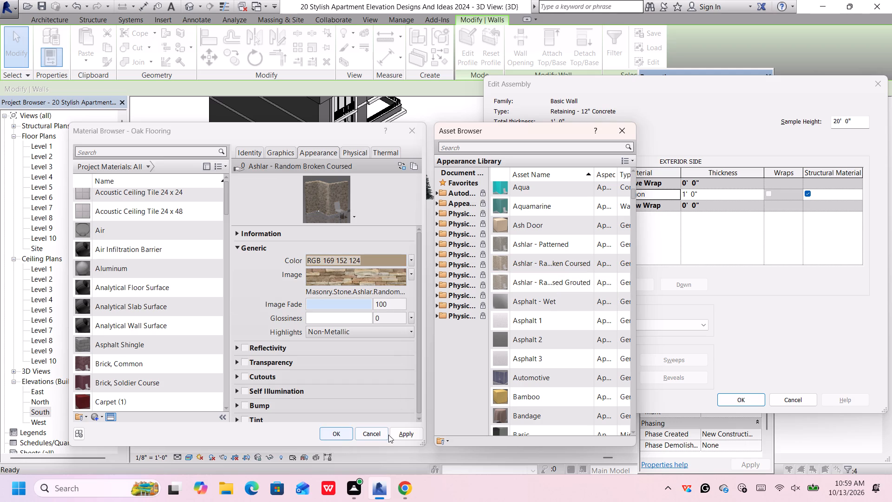
Assign the edited Oak Flooring material to the structure layer and apply it to the Retaining - 12" Concrete wall type.
{"action": "left_click", "coordinate": [402, 434]}
{"action": "left_click", "coordinate": [335, 433]}
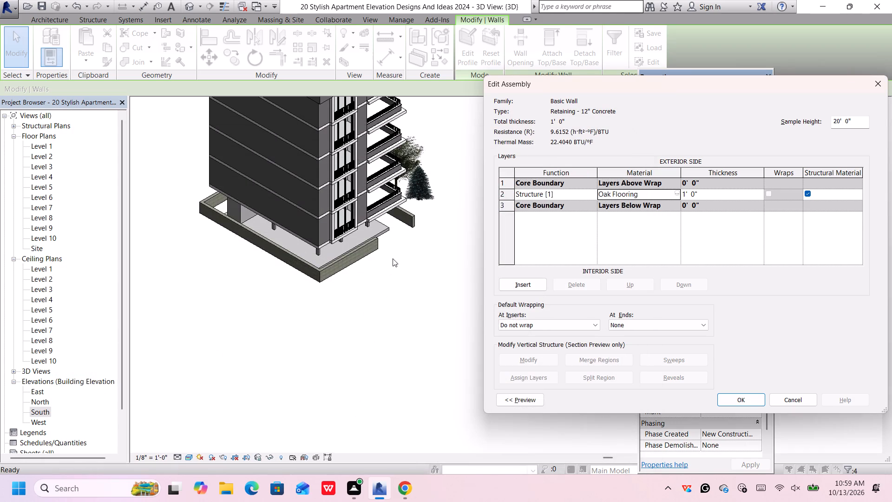
{"action": "scroll", "coordinate": [394, 269], "scroll_direction": "up", "scroll_amount": 4}
{"action": "middle_click_drag", "start_coordinate": [405, 251], "coordinate": [412, 264]}
{"action": "left_click", "coordinate": [736, 401]}
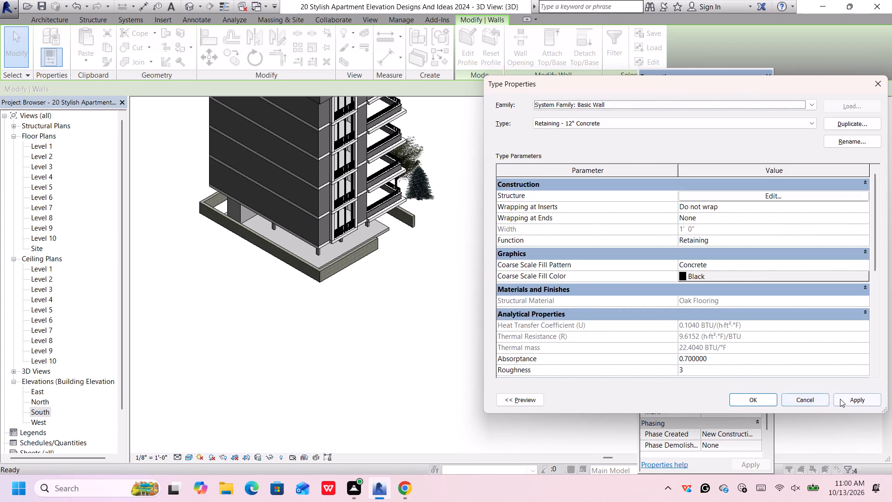
{"action": "left_click", "coordinate": [842, 399]}
{"action": "left_click", "coordinate": [763, 404]}
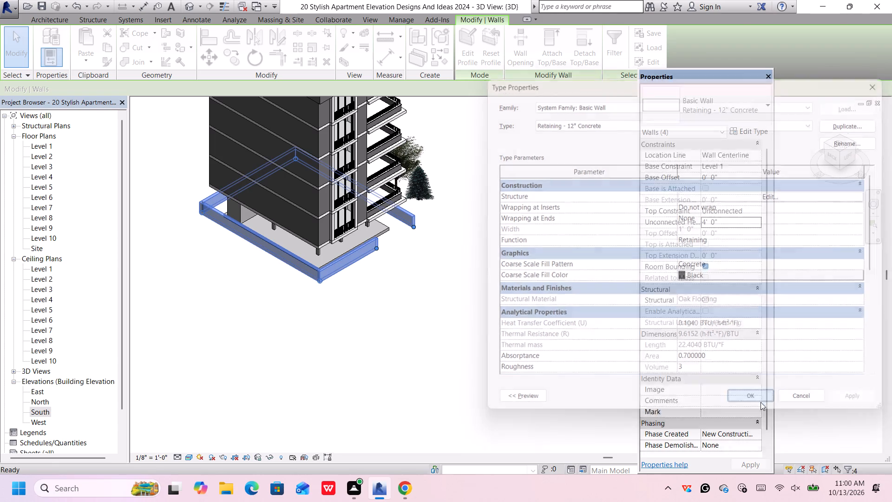
{"action": "left_click", "coordinate": [433, 316]}
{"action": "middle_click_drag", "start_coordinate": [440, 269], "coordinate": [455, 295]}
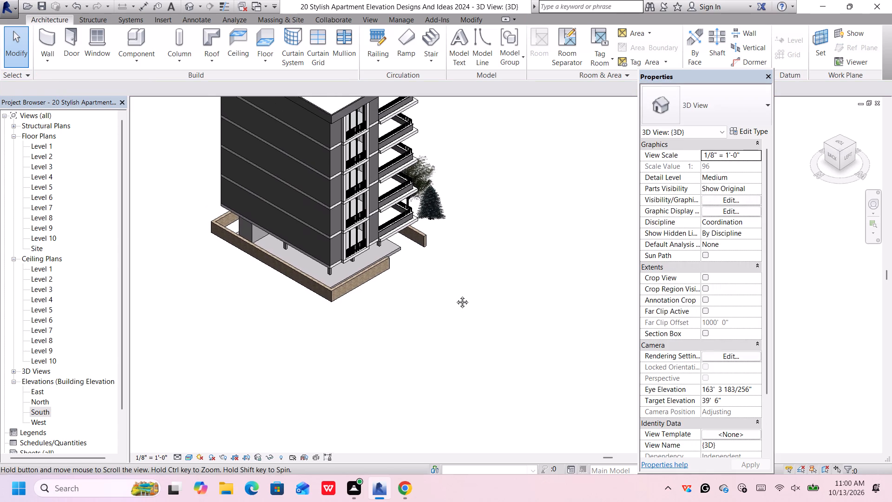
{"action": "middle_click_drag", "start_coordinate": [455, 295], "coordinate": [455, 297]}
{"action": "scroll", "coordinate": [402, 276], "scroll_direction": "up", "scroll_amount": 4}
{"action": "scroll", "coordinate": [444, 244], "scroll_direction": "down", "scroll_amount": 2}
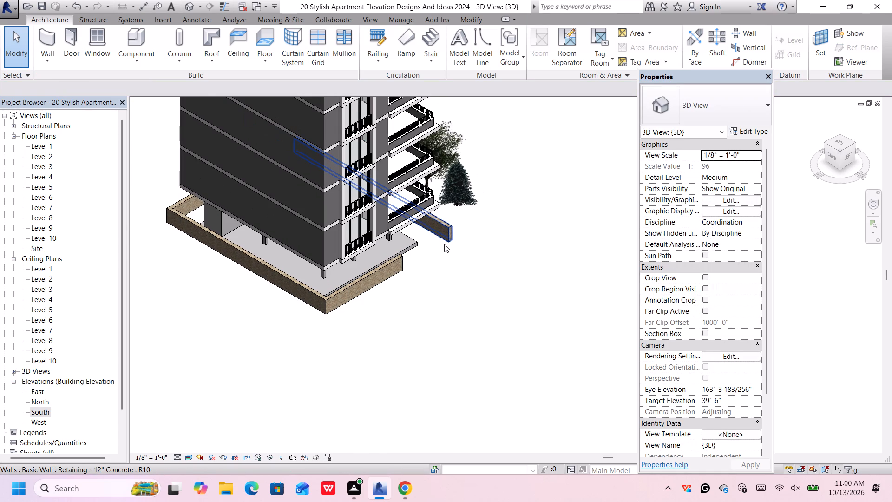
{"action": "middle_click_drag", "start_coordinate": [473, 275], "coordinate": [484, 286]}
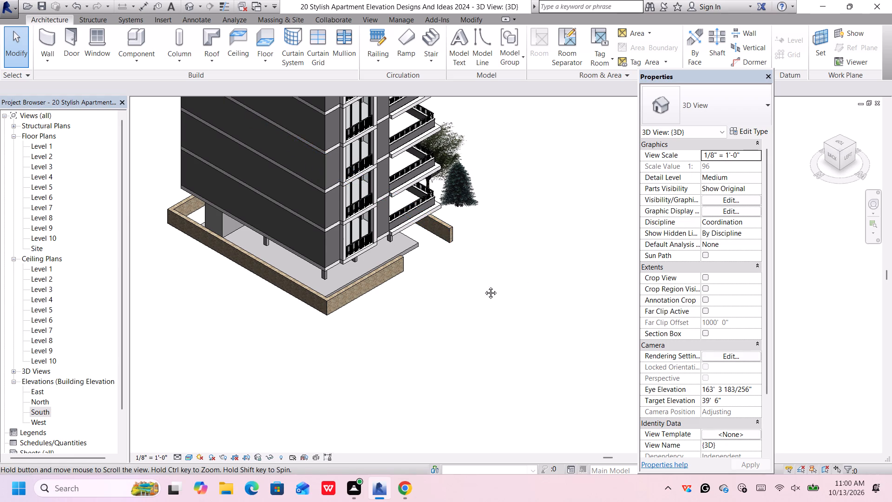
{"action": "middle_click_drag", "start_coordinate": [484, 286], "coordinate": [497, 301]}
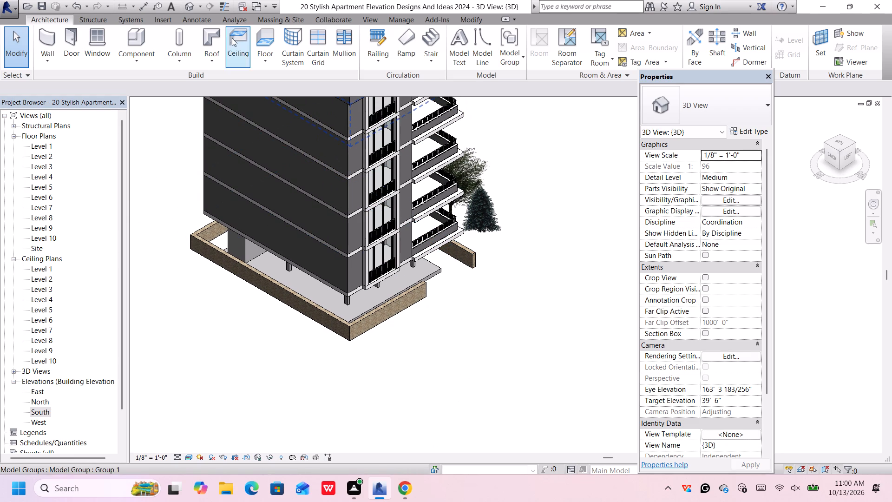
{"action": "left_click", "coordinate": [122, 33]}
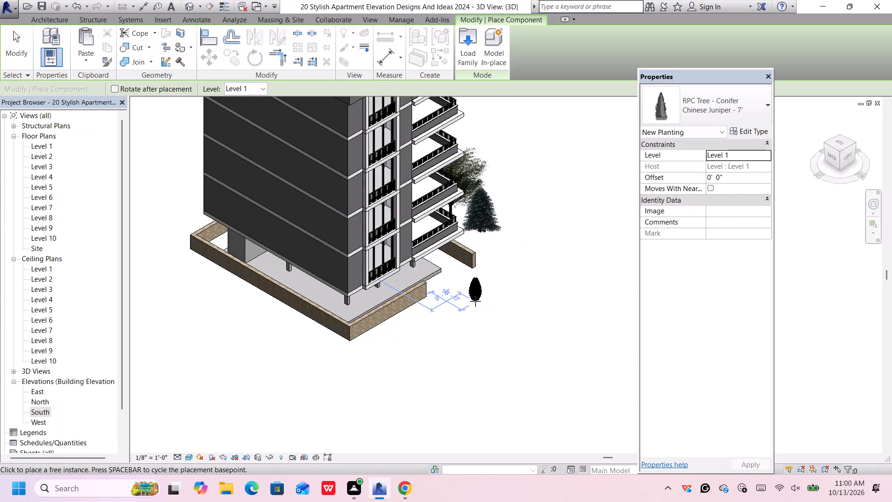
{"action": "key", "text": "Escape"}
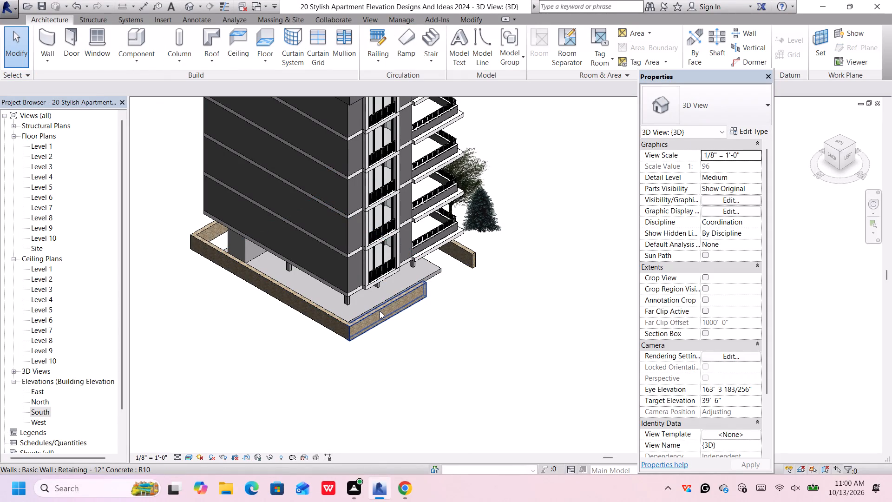
Nudge the short end retaining wall beside the slab along its length, shortening it to 18' 0", and dismiss the interrupting notification.
{"action": "left_click", "coordinate": [380, 311]}
{"action": "key", "text": "Down"}
{"action": "key", "text": "Down"}
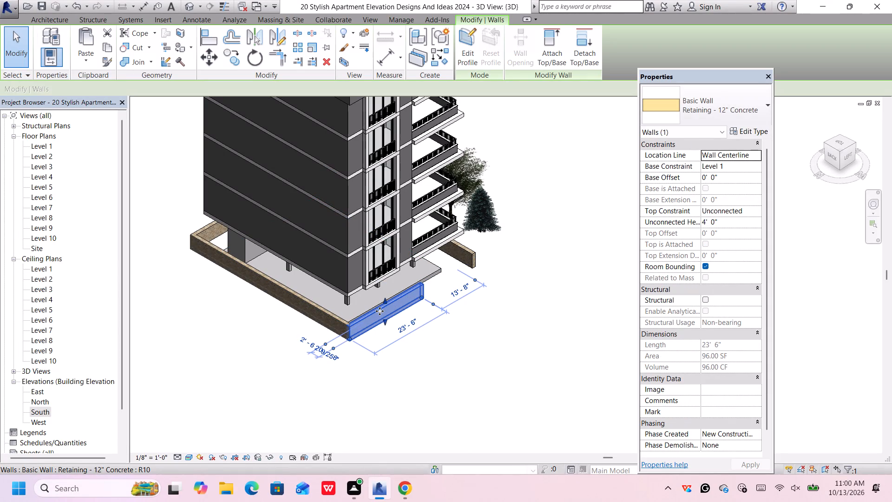
{"action": "key", "text": "Up"}
{"action": "key", "text": "Down"}
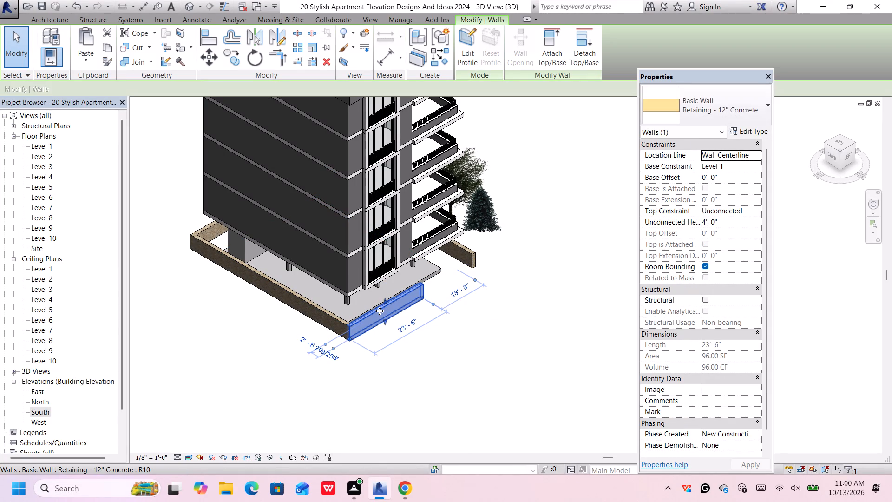
{"action": "key", "text": "Down"}
{"action": "key", "text": "Down"}
{"action": "key", "text": "Down"}
{"action": "key", "text": "Down"}
{"action": "key", "text": "Down"}
{"action": "key", "text": "Down"}
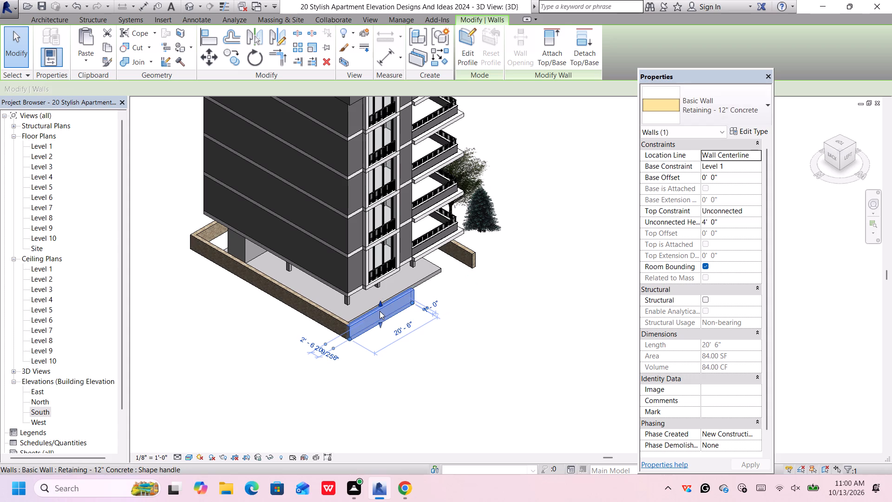
{"action": "key", "text": "Down"}
{"action": "key", "text": "Down"}
{"action": "key", "text": "Down"}
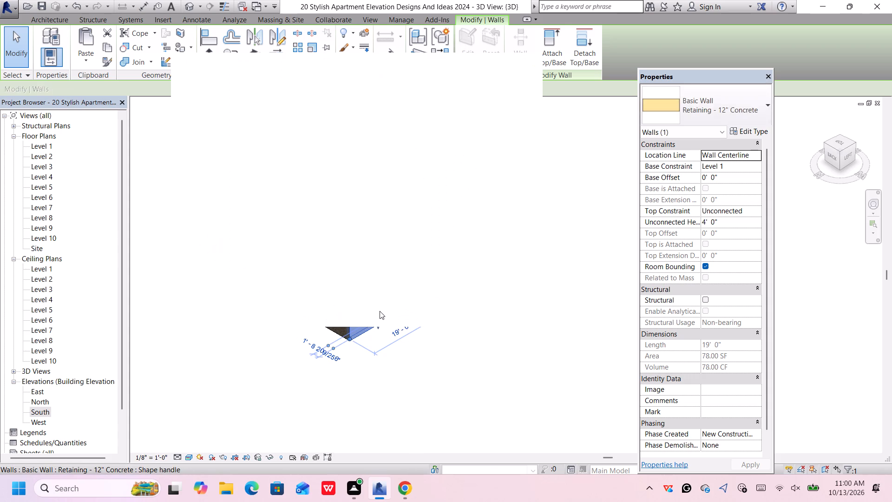
{"action": "key", "text": "Up"}
{"action": "right_click", "coordinate": [380, 311]}
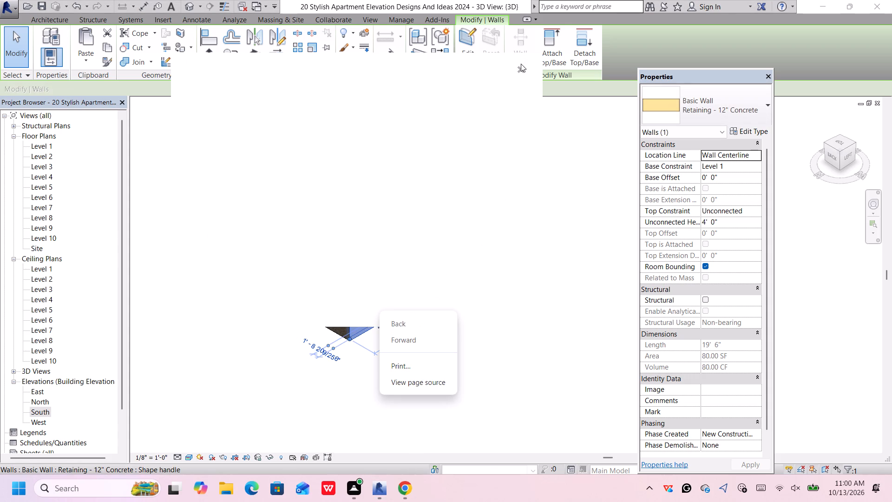
{"action": "left_click", "coordinate": [521, 69]}
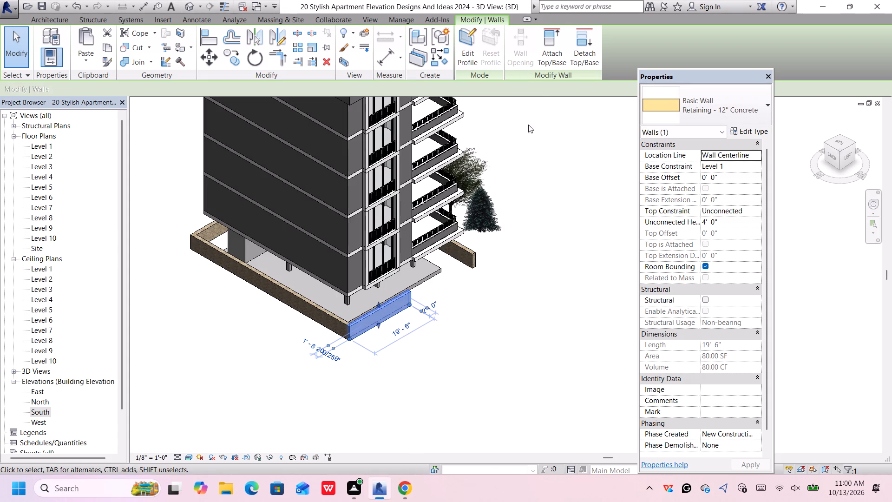
{"action": "key", "text": "Down"}
{"action": "key", "text": "Down"}
{"action": "key", "text": "Down"}
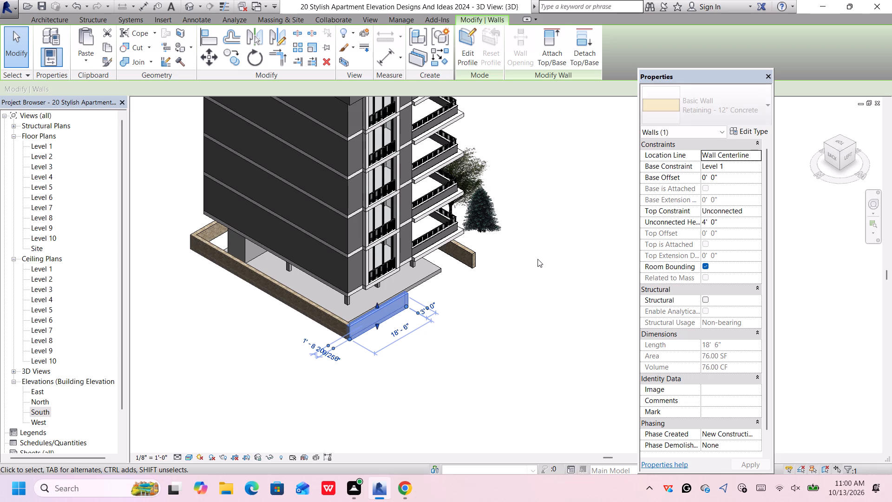
Nudge the short end retaining wall outward from the slab by about 4'.
{"action": "key", "text": "Right"}
{"action": "key", "text": "Right"}
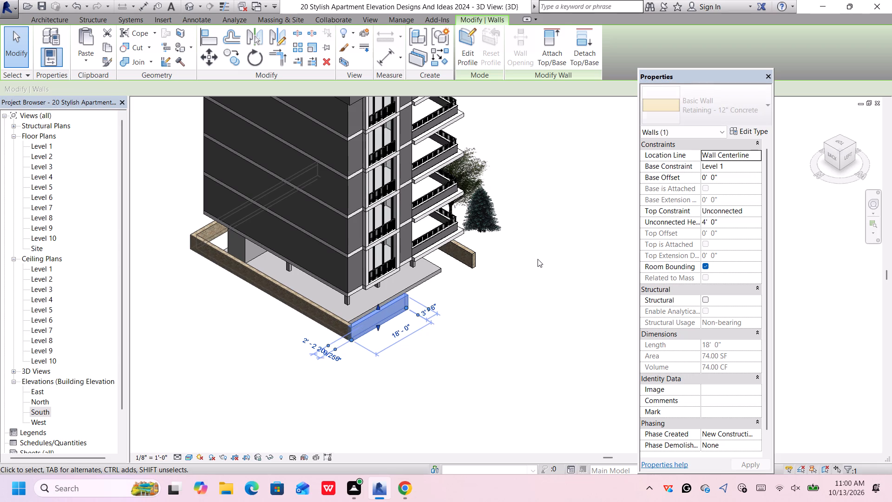
{"action": "key", "text": "Right"}
{"action": "key", "text": "Right"}
{"action": "key", "text": "Right"}
{"action": "key", "text": "Right"}
{"action": "key", "text": "Right"}
{"action": "key", "text": "Right"}
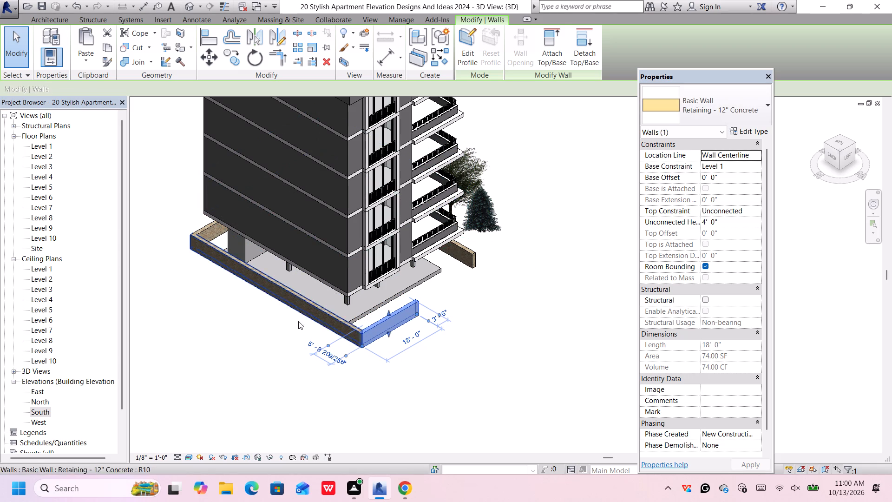
Nudge the long retaining wall along the building's dark blank side outward from the slab by about 2'.
{"action": "left_click", "coordinate": [310, 304]}
{"action": "key", "text": "Left"}
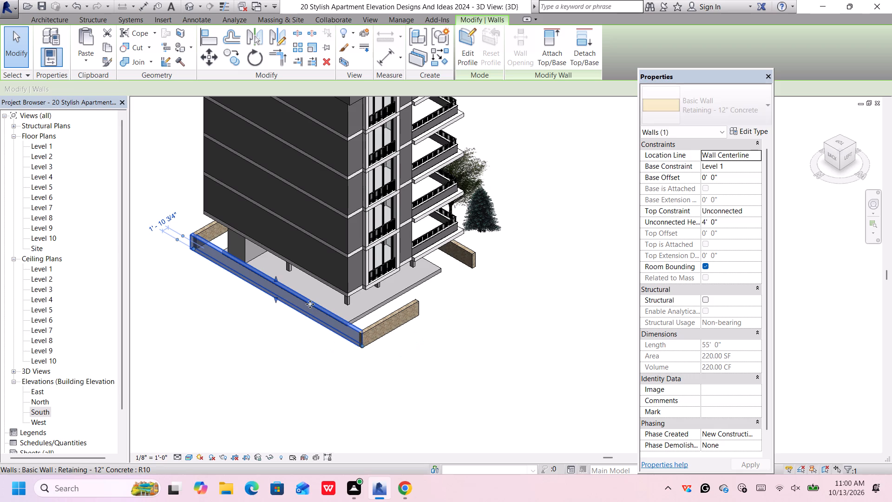
{"action": "key", "text": "Left"}
{"action": "key", "text": "Left"}
{"action": "key", "text": "Left"}
{"action": "key", "text": "Left"}
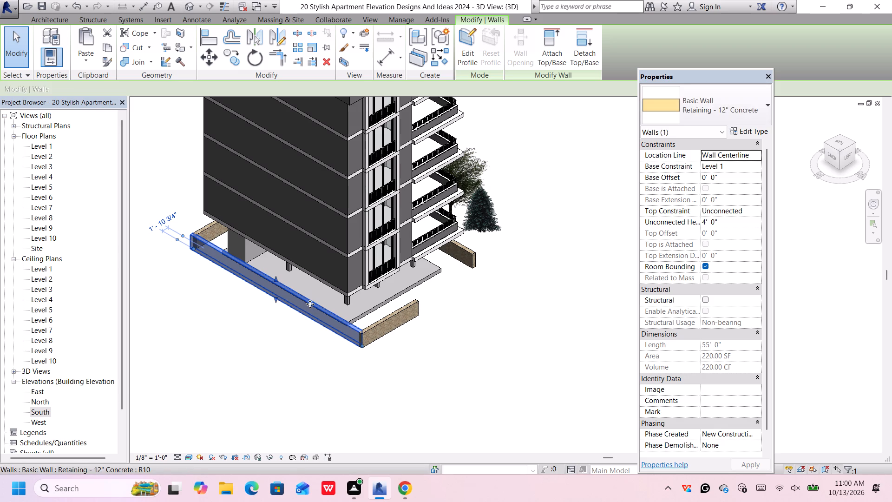
{"action": "key", "text": "Up"}
{"action": "key", "text": "Down"}
{"action": "key", "text": "Down"}
{"action": "key", "text": "Down"}
{"action": "key", "text": "Down"}
{"action": "key", "text": "Down"}
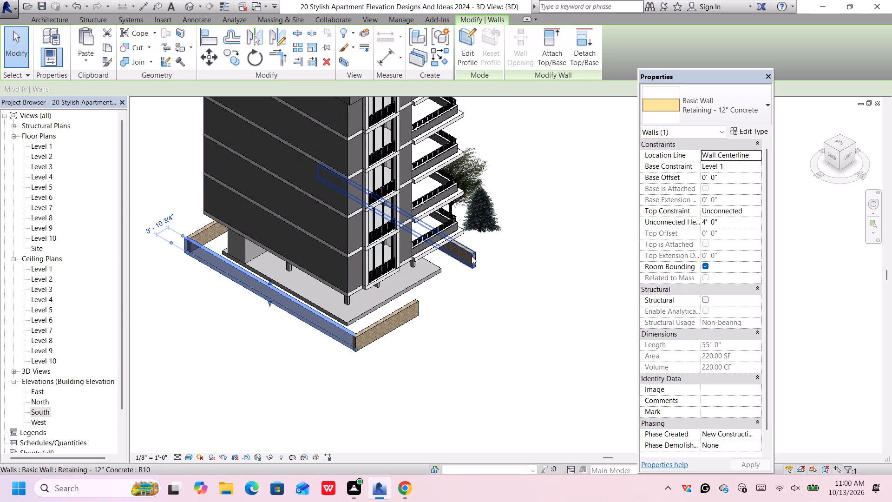
Nudge the long retaining wall on the balcony side outward from the slab by about 4', lengthening it to 54' 6".
{"action": "middle_click_drag", "start_coordinate": [506, 253], "coordinate": [453, 246]}
{"action": "left_click", "coordinate": [419, 249]}
{"action": "key", "text": "Right"}
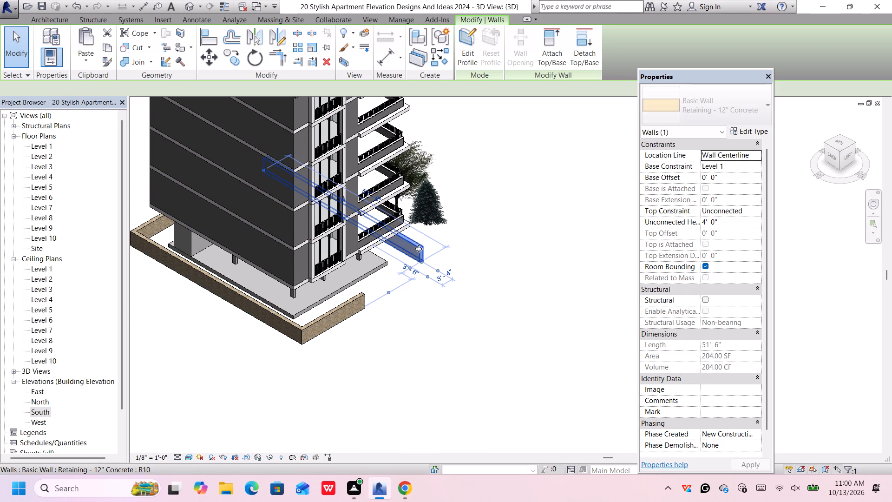
{"action": "key", "text": "Right"}
{"action": "key", "text": "Right"}
{"action": "key", "text": "Up"}
{"action": "key", "text": "Right"}
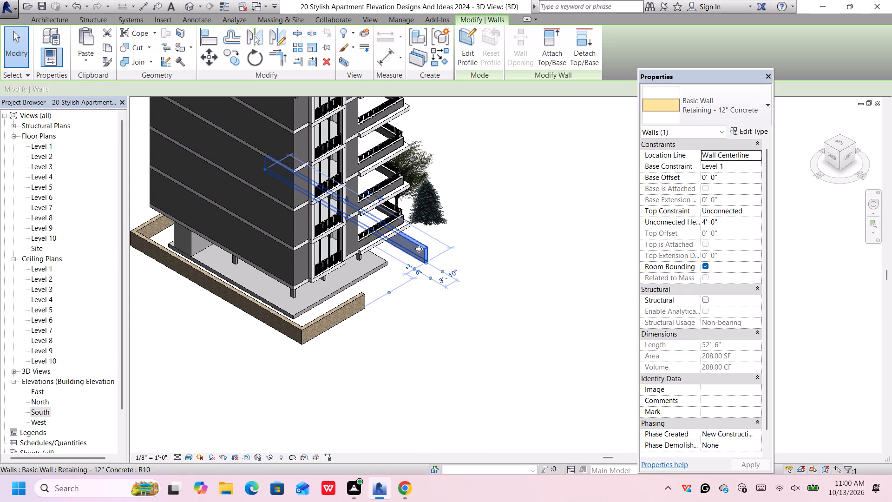
{"action": "left_click", "coordinate": [419, 249]}
{"action": "key", "text": "Down"}
{"action": "key", "text": "Up"}
{"action": "key", "text": "Up"}
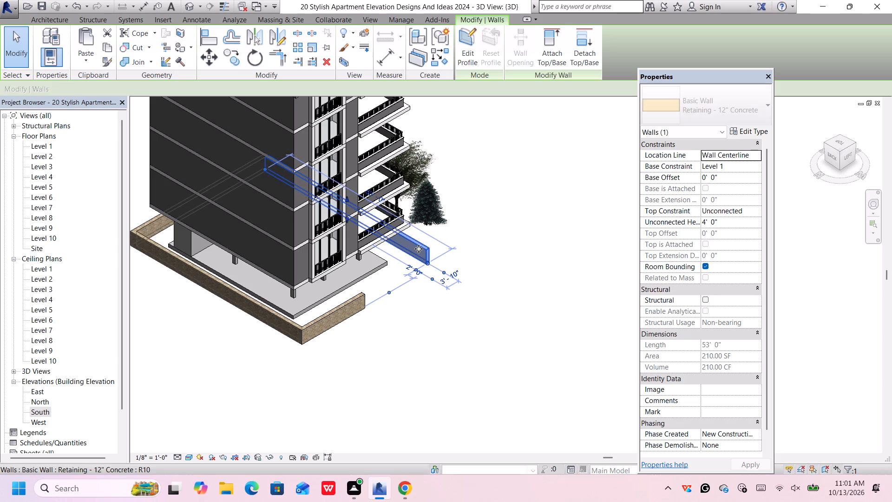
{"action": "key", "text": "Right"}
{"action": "key", "text": "Right"}
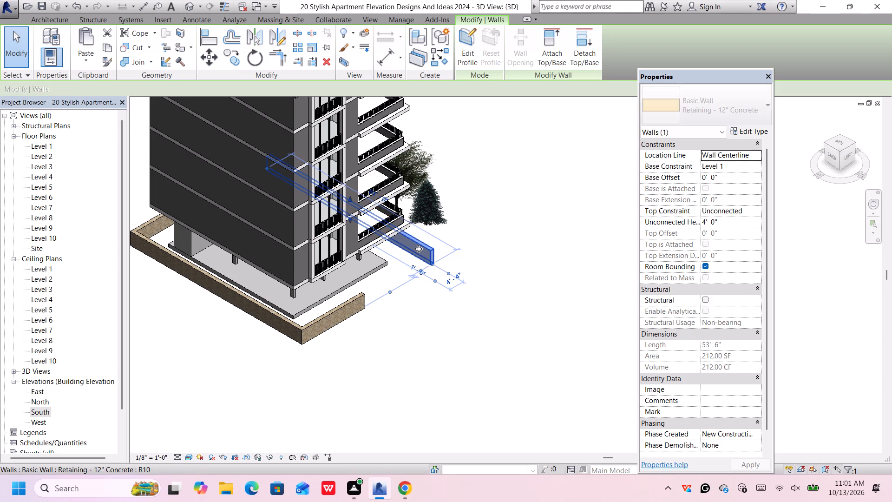
{"action": "key", "text": "Right"}
{"action": "key", "text": "Up"}
{"action": "key", "text": "Up"}
{"action": "key", "text": "Up"}
{"action": "key", "text": "Up"}
{"action": "key", "text": "Up"}
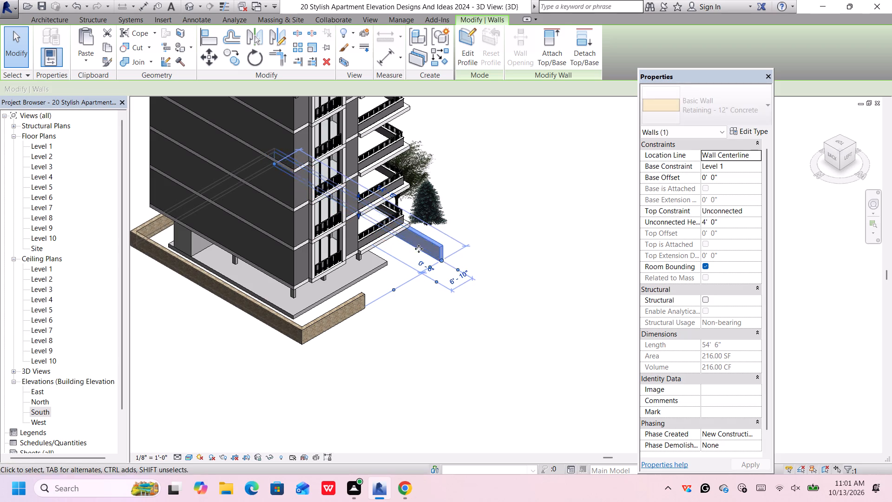
Nudge the same balcony-side retaining wall about 4' farther outward, to an offset of 10' 10".
{"action": "middle_click_drag", "start_coordinate": [522, 361], "coordinate": [468, 250]}
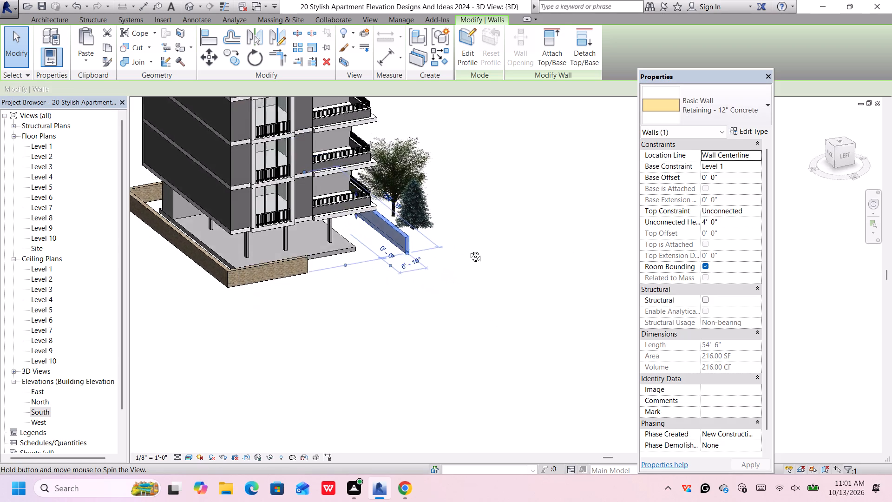
{"action": "middle_click_drag", "start_coordinate": [468, 250], "coordinate": [443, 258]}
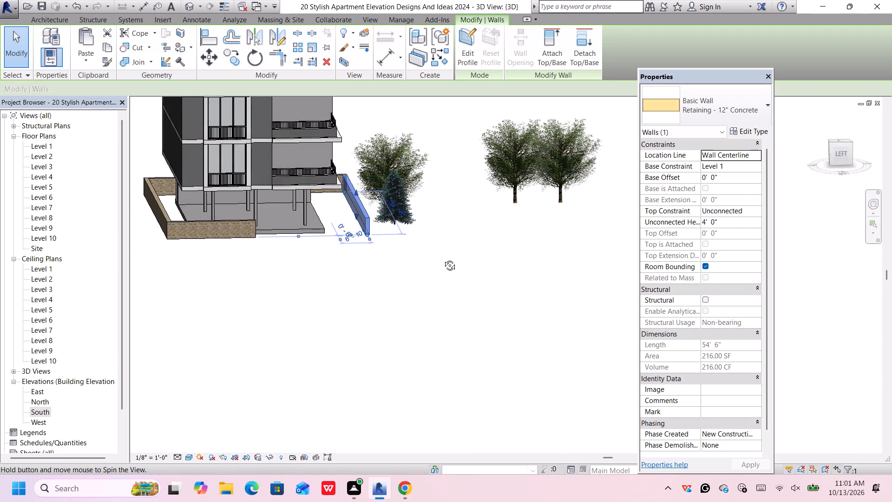
{"action": "middle_click_drag", "start_coordinate": [443, 258], "coordinate": [437, 257]}
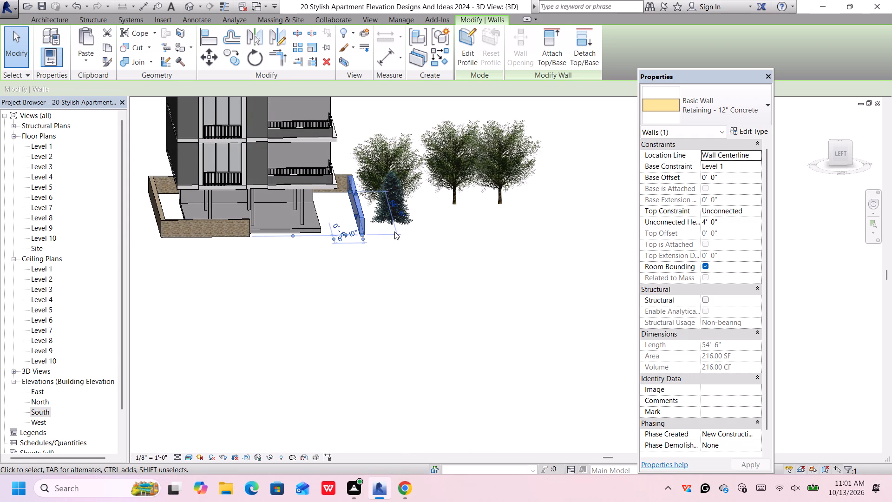
{"action": "scroll", "coordinate": [394, 232], "scroll_direction": "up", "scroll_amount": 2}
{"action": "middle_click_drag", "start_coordinate": [425, 228], "coordinate": [427, 243]}
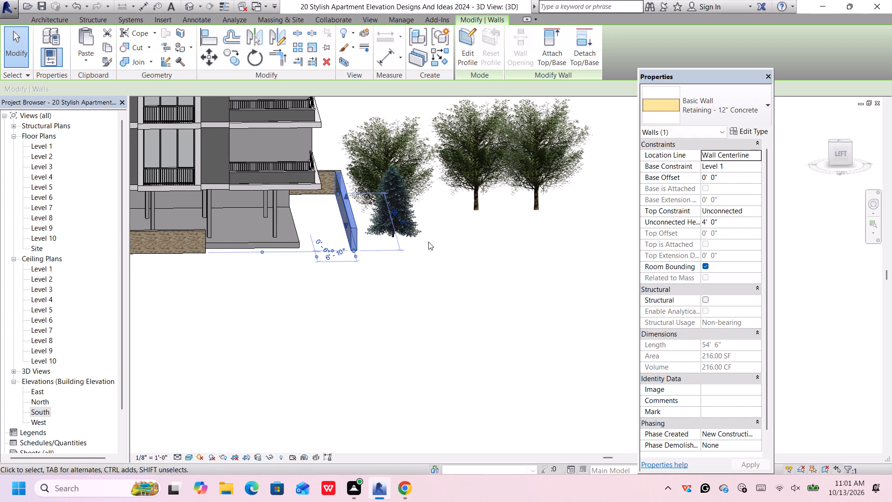
{"action": "key", "text": "Right"}
{"action": "key", "text": "Right"}
{"action": "key", "text": "Right"}
{"action": "key", "text": "Right"}
{"action": "key", "text": "Right"}
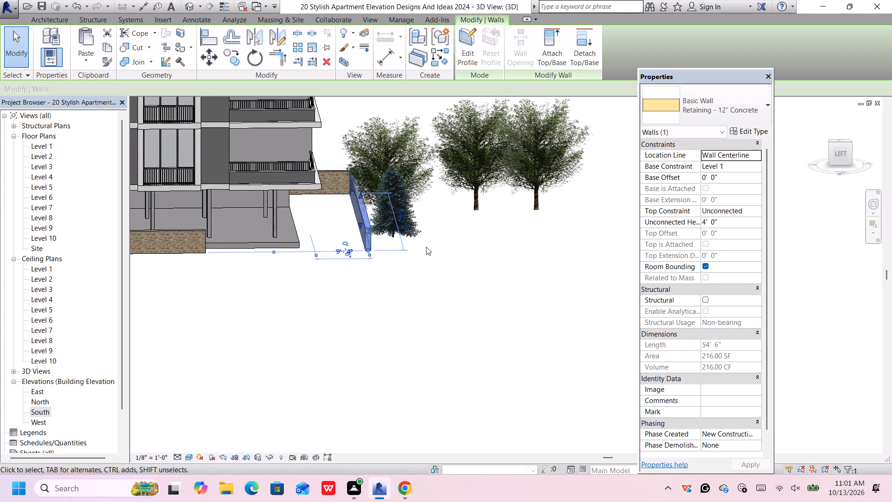
{"action": "key", "text": "Right"}
{"action": "key", "text": "Right"}
{"action": "key", "text": "Right"}
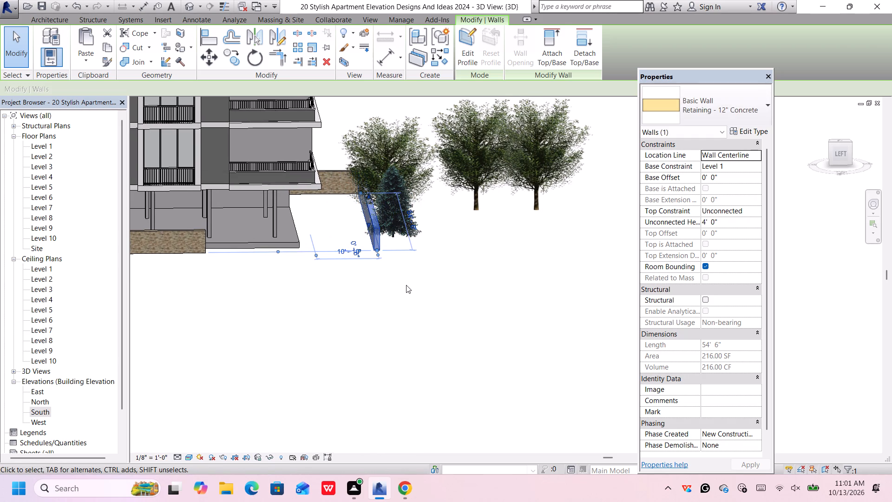
Nudge the Colorado Spruce beside the balcony-side retaining wall toward the building by about 6'.
{"action": "middle_click_drag", "start_coordinate": [429, 223], "coordinate": [429, 232]}
{"action": "left_click", "coordinate": [392, 232]}
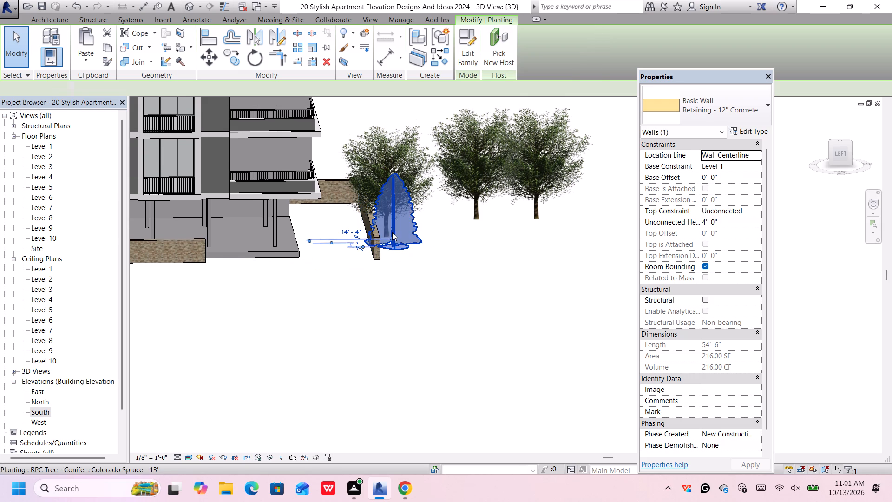
{"action": "key", "text": "Left"}
{"action": "key", "text": "Left"}
{"action": "key", "text": "Left"}
{"action": "key", "text": "Left"}
{"action": "key", "text": "Left"}
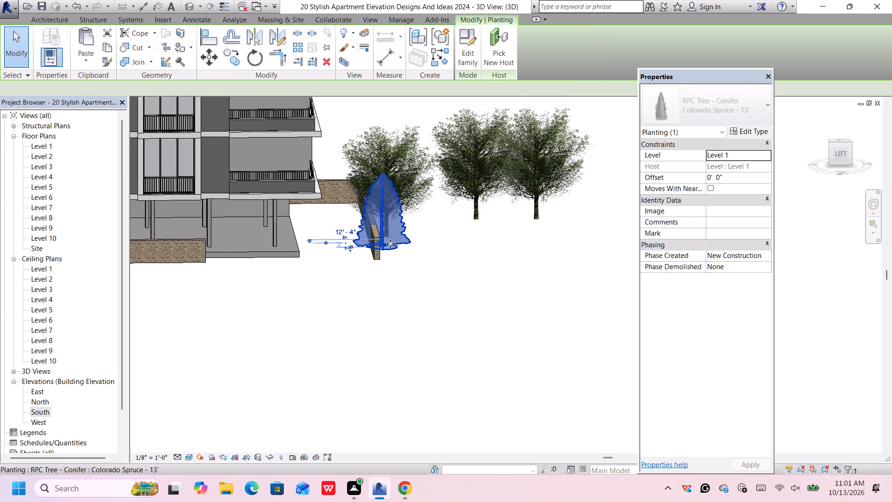
{"action": "key", "text": "Left"}
{"action": "key", "text": "Left"}
{"action": "key", "text": "Left"}
{"action": "key", "text": "Left"}
{"action": "key", "text": "Left"}
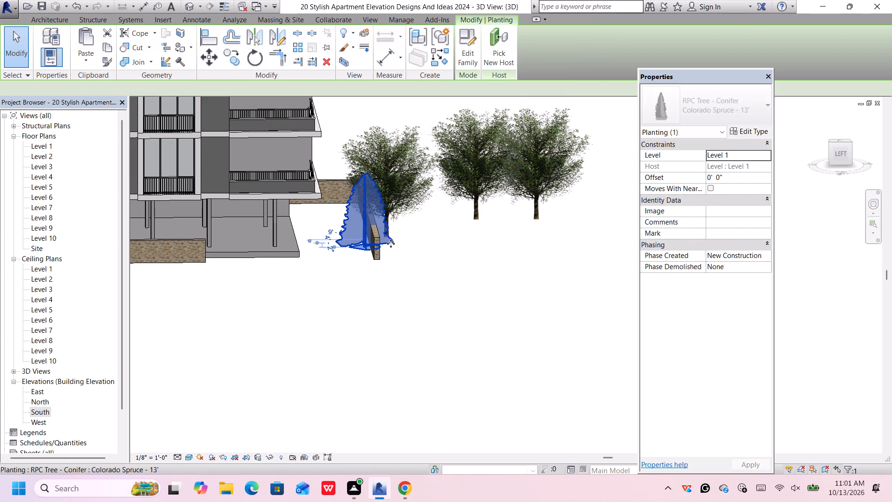
{"action": "left_click", "coordinate": [430, 237]}
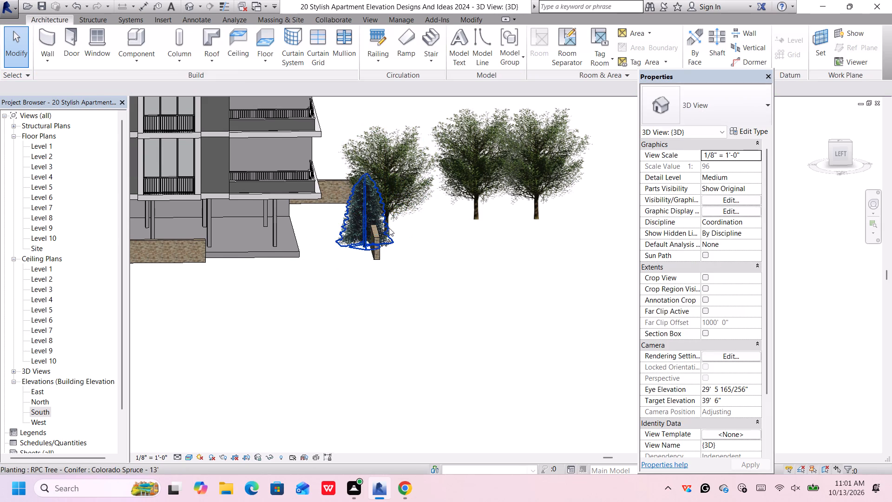
{"action": "left_click", "coordinate": [350, 210]}
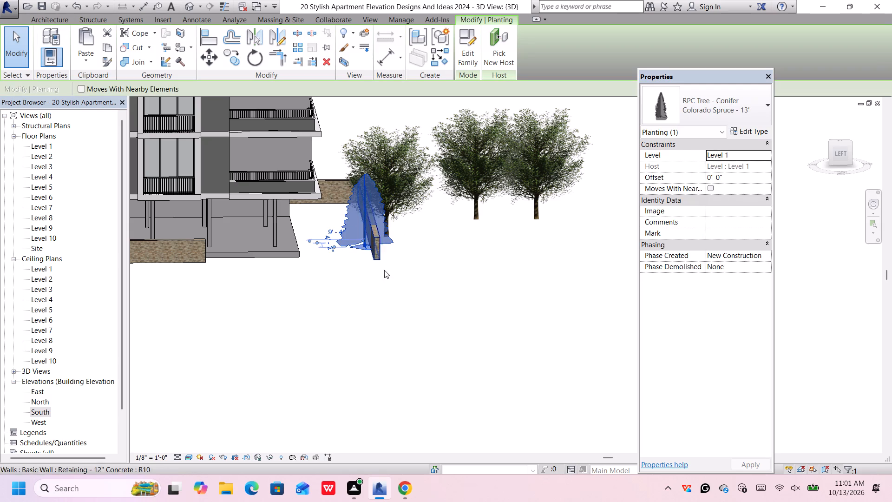
{"action": "key", "text": "Left"}
{"action": "key", "text": "Left"}
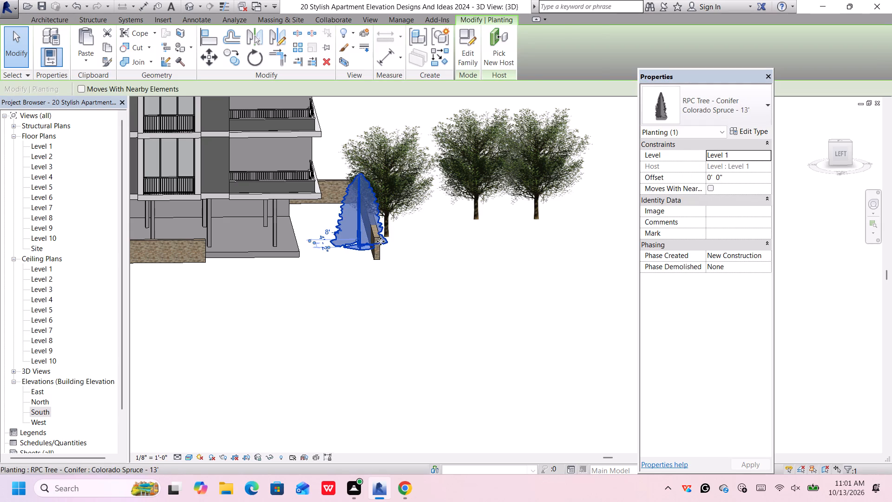
Nudge the balcony-side retaining wall outward past the spruce to an offset of 15' 4", and dismiss the interrupting notification.
{"action": "left_click", "coordinate": [378, 252]}
{"action": "key", "text": "Right"}
{"action": "key", "text": "Right"}
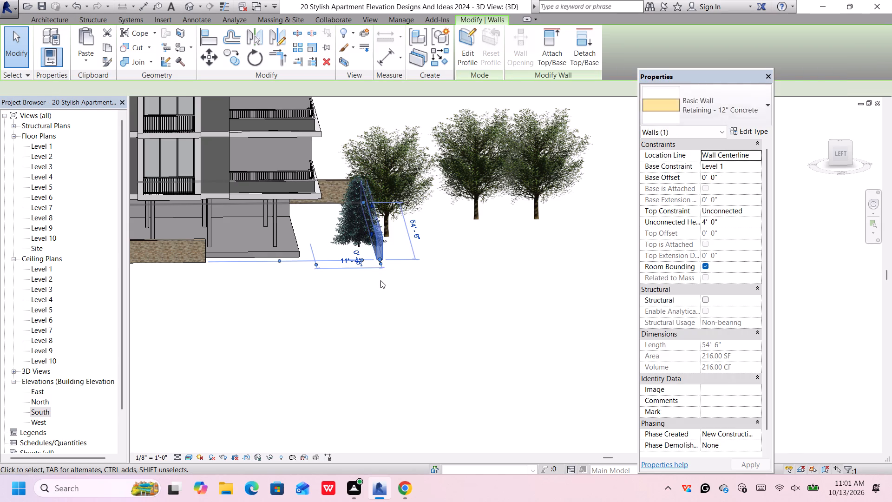
{"action": "key", "text": "Right"}
{"action": "key", "text": "Right"}
{"action": "key", "text": "Right"}
{"action": "left_click", "coordinate": [380, 280]}
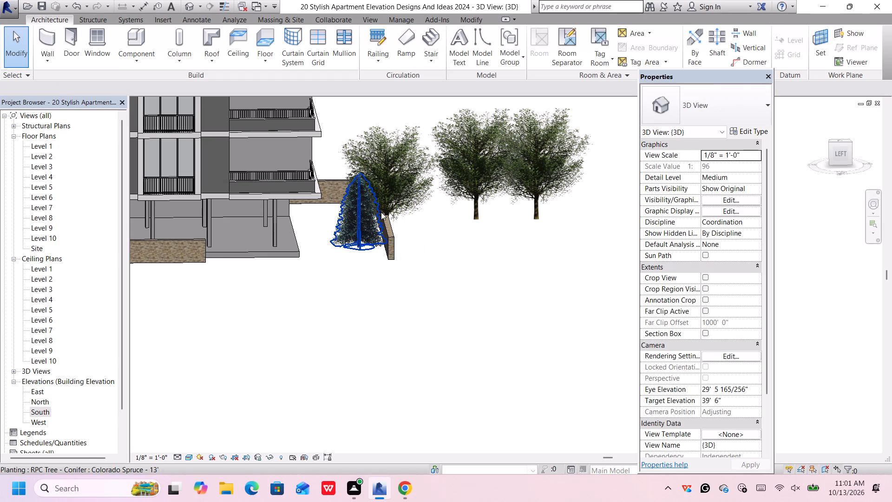
{"action": "key", "text": "Right"}
{"action": "key", "text": "Right"}
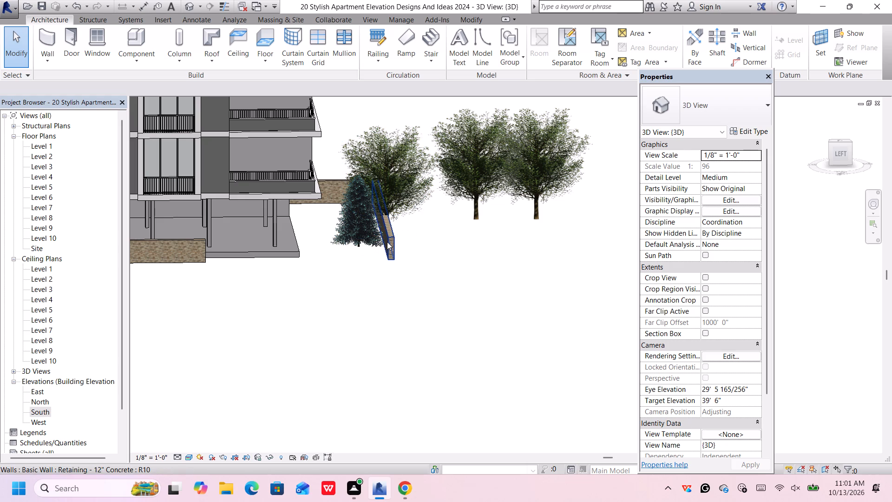
{"action": "left_click", "coordinate": [387, 242]}
{"action": "key", "text": "Right"}
{"action": "key", "text": "Right"}
{"action": "key", "text": "Right"}
{"action": "key", "text": "Right"}
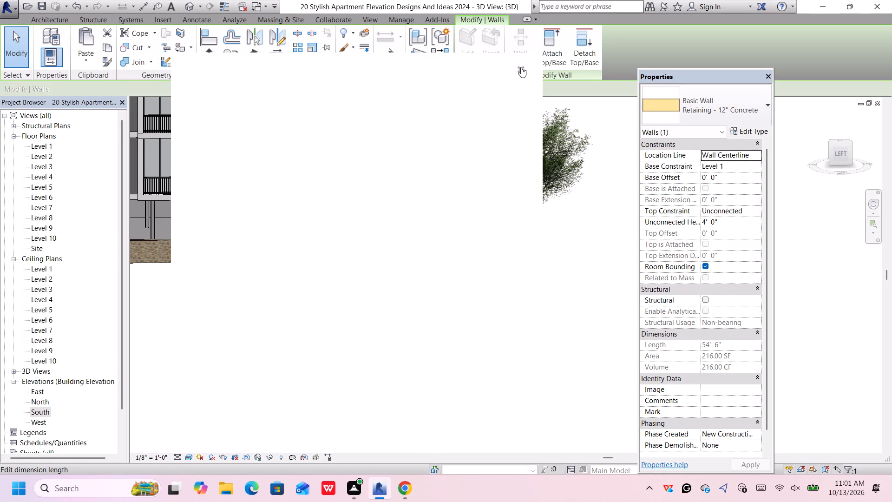
{"action": "left_click", "coordinate": [521, 67]}
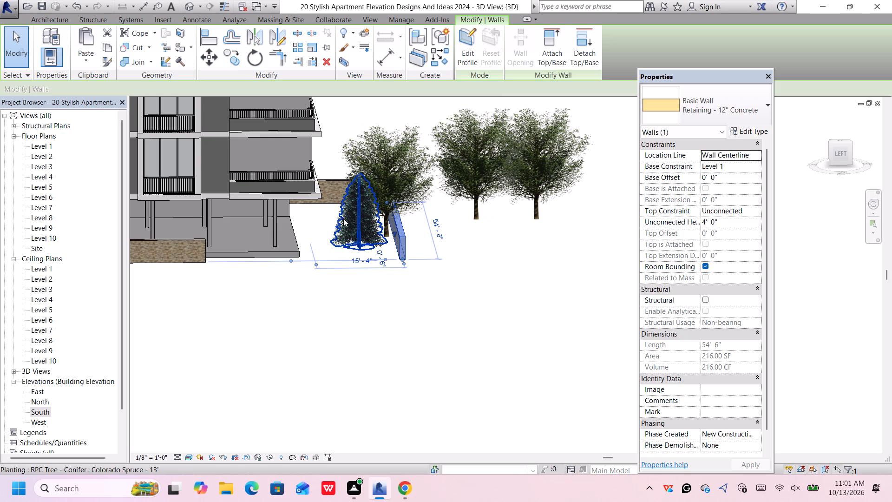
Nudge the Colorado Spruce back toward the balcony-side retaining wall by about 2' and clear the selection.
{"action": "left_click", "coordinate": [346, 220]}
{"action": "key", "text": "Right"}
{"action": "key", "text": "Right"}
{"action": "key", "text": "Right"}
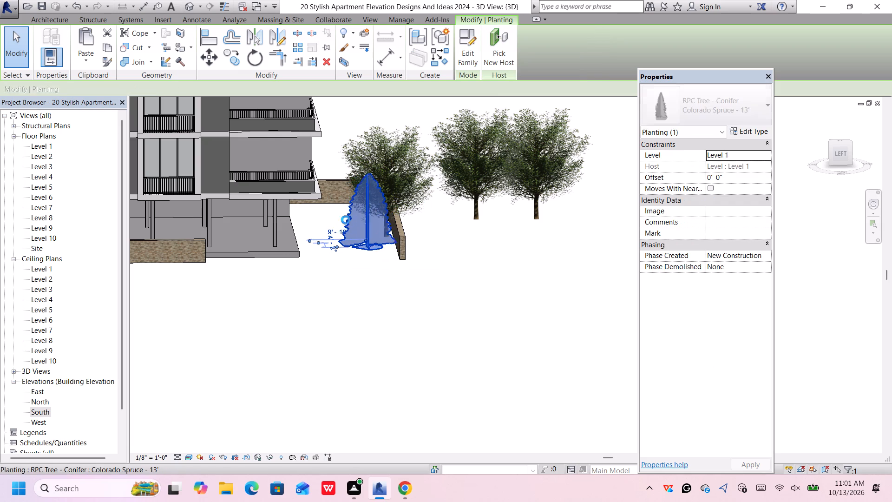
{"action": "key", "text": "Right"}
{"action": "left_click", "coordinate": [394, 184]}
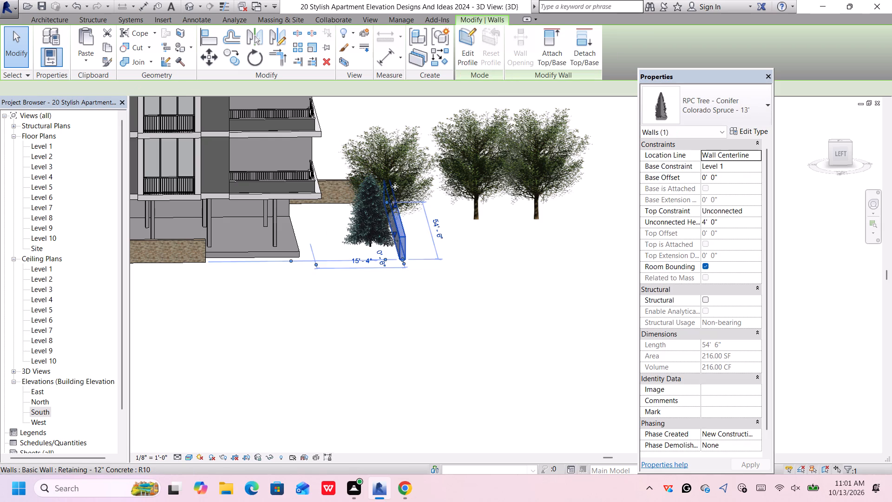
{"action": "left_click", "coordinate": [438, 315]}
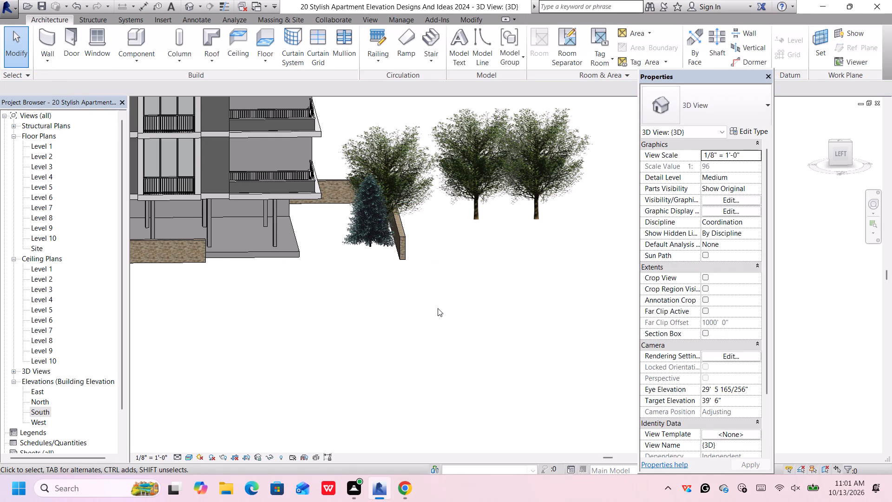
Set the long temporary dimension between the building and the nearer of the two distant American Beech trees to 0'.
{"action": "scroll", "coordinate": [469, 212], "scroll_direction": "down", "scroll_amount": 1}
{"action": "scroll", "coordinate": [474, 204], "scroll_direction": "up", "scroll_amount": 1}
{"action": "scroll", "coordinate": [479, 189], "scroll_direction": "down", "scroll_amount": 3}
{"action": "left_click", "coordinate": [479, 189]}
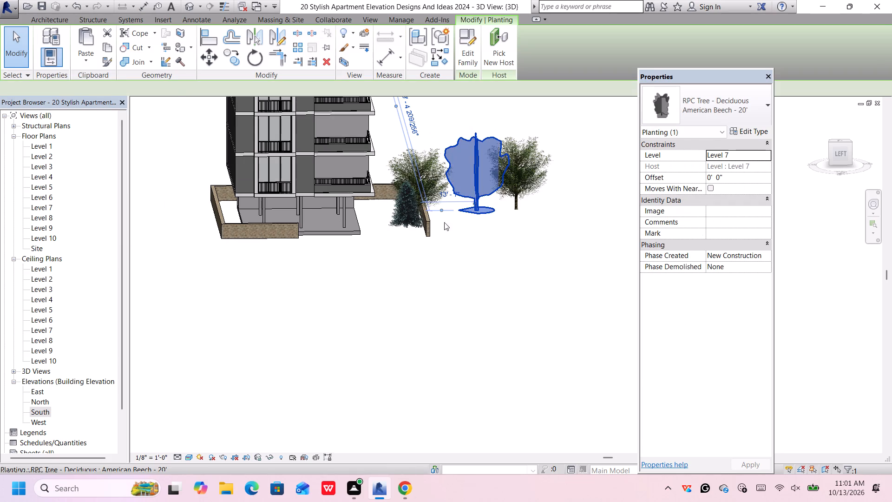
{"action": "scroll", "coordinate": [421, 244], "scroll_direction": "down", "scroll_amount": 4}
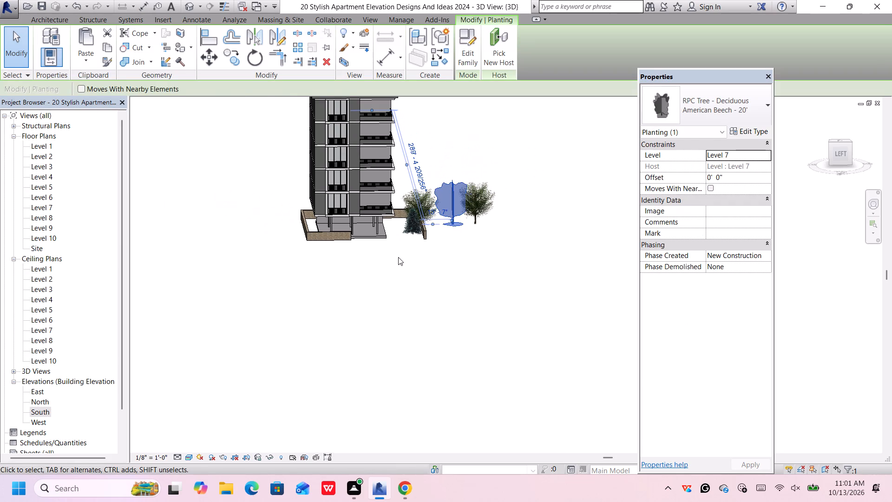
{"action": "middle_click_drag", "start_coordinate": [398, 258], "coordinate": [407, 304]}
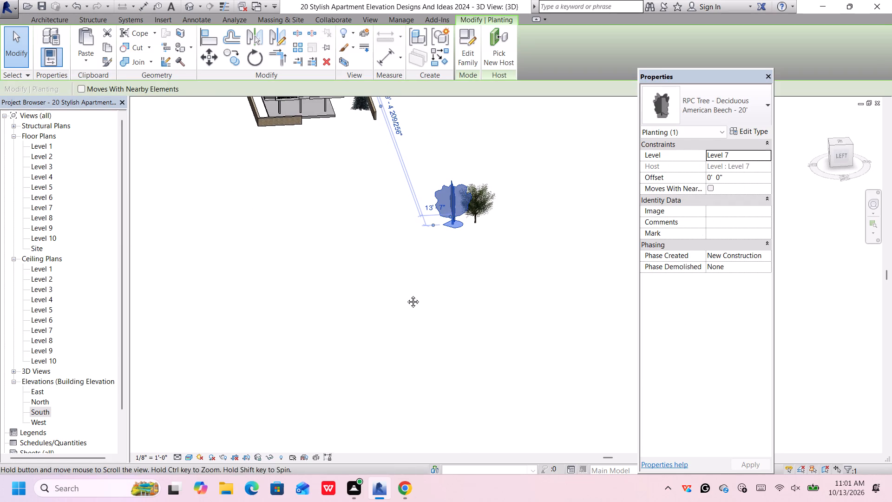
{"action": "left_click", "coordinate": [400, 132]}
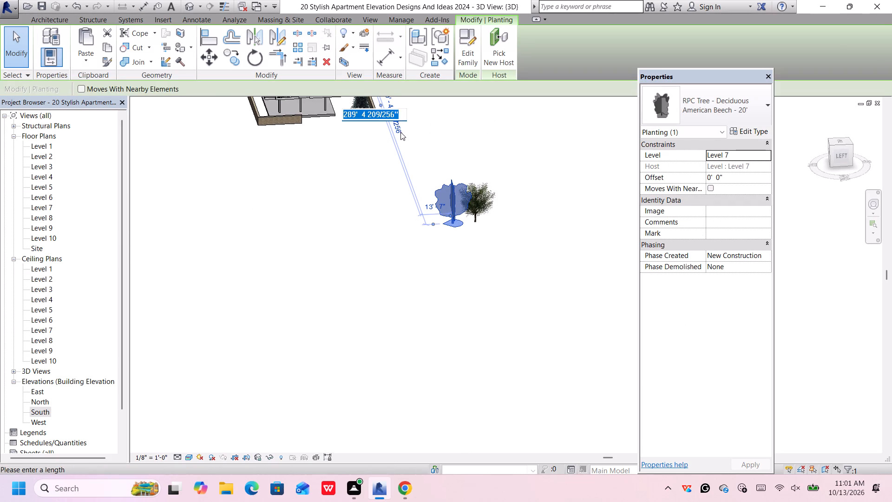
{"action": "key", "text": "BackSpace"}
{"action": "type", "text": "0'"}
{"action": "key", "text": "Return"}
Nudge the relocated American Beech tree along the building's balcony side, toward the open end of the retaining wall.
{"action": "scroll", "coordinate": [384, 166], "scroll_direction": "down", "scroll_amount": 6}
{"action": "middle_click_drag", "start_coordinate": [395, 165], "coordinate": [413, 229]}
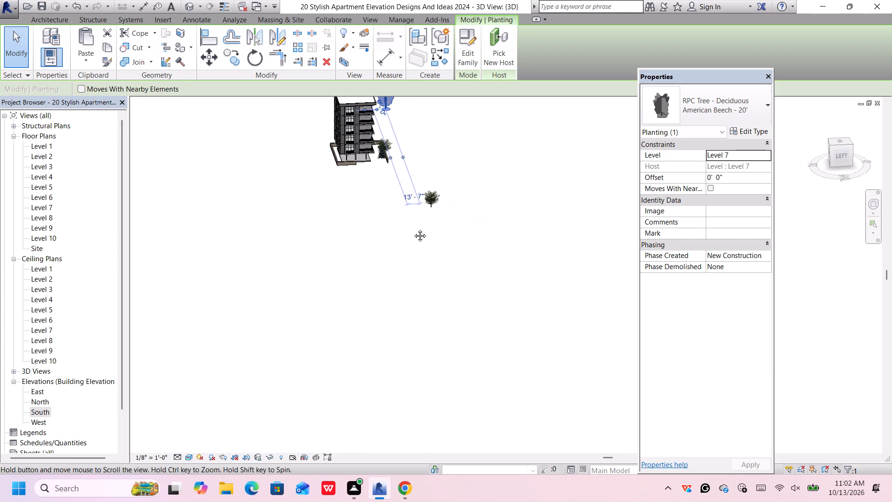
{"action": "middle_click_drag", "start_coordinate": [413, 229], "coordinate": [431, 296]}
{"action": "scroll", "coordinate": [428, 288], "scroll_direction": "up", "scroll_amount": 1}
{"action": "scroll", "coordinate": [415, 249], "scroll_direction": "up", "scroll_amount": 4}
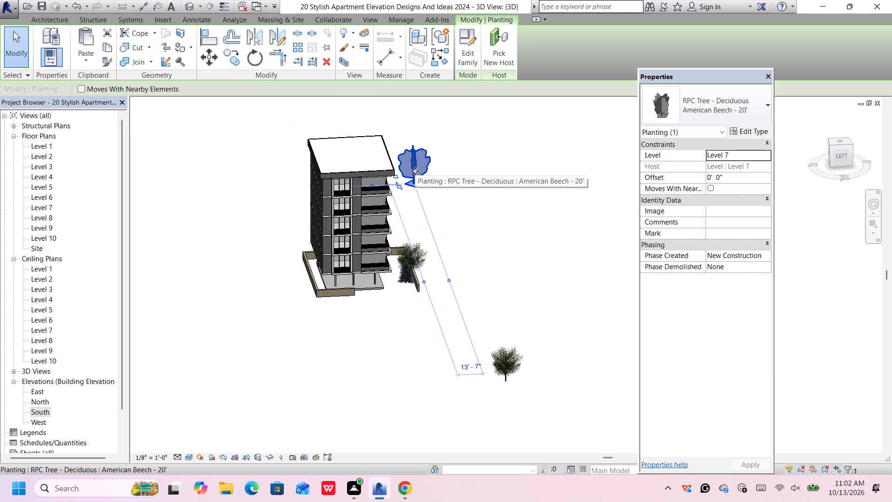
{"action": "key", "text": "Down"}
{"action": "key", "text": "Down"}
{"action": "key", "text": "Down"}
{"action": "key", "text": "Down"}
{"action": "key", "text": "Down"}
{"action": "key", "text": "Down"}
{"action": "key", "text": "Down"}
{"action": "key", "text": "Down"}
{"action": "key", "text": "Down"}
{"action": "key", "text": "Down"}
{"action": "key", "text": "Down"}
{"action": "key", "text": "Down"}
{"action": "key", "text": "Down"}
{"action": "key", "text": "Down"}
{"action": "key", "text": "Down"}
{"action": "key", "text": "Down"}
{"action": "key", "text": "Down"}
{"action": "key", "text": "Down"}
{"action": "key", "text": "Down"}
{"action": "key", "text": "Down"}
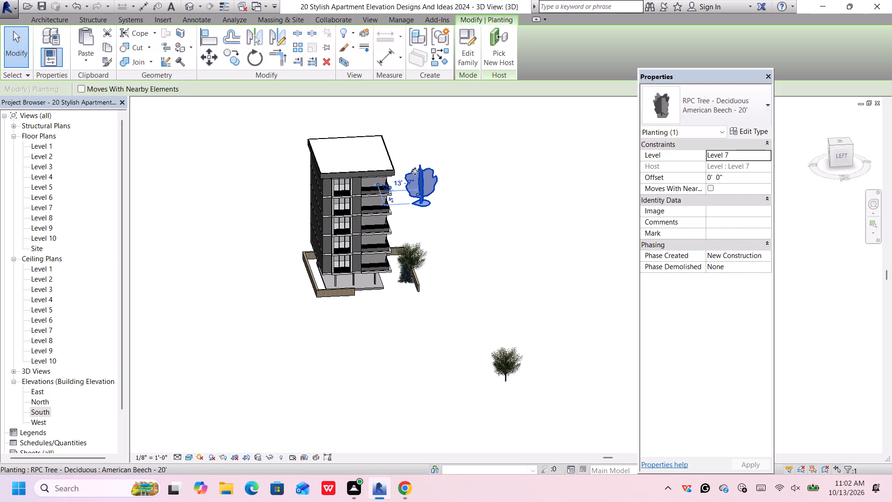
{"action": "key", "text": "Down"}
{"action": "key", "text": "Down"}
{"action": "key", "text": "Down"}
{"action": "key", "text": "Down"}
{"action": "key", "text": "Down"}
{"action": "key", "text": "Down"}
{"action": "key", "text": "Down"}
{"action": "key", "text": "Down"}
{"action": "key", "text": "Down"}
{"action": "key", "text": "Down"}
{"action": "key", "text": "Down"}
{"action": "key", "text": "Down"}
{"action": "key", "text": "Down"}
{"action": "key", "text": "Down"}
{"action": "key", "text": "Down"}
{"action": "key", "text": "Down"}
{"action": "key", "text": "Down"}
{"action": "key", "text": "Down"}
{"action": "key", "text": "Down"}
{"action": "key", "text": "Down"}
{"action": "key", "text": "Down"}
{"action": "key", "text": "Down"}
{"action": "key", "text": "Down"}
{"action": "key", "text": "Down"}
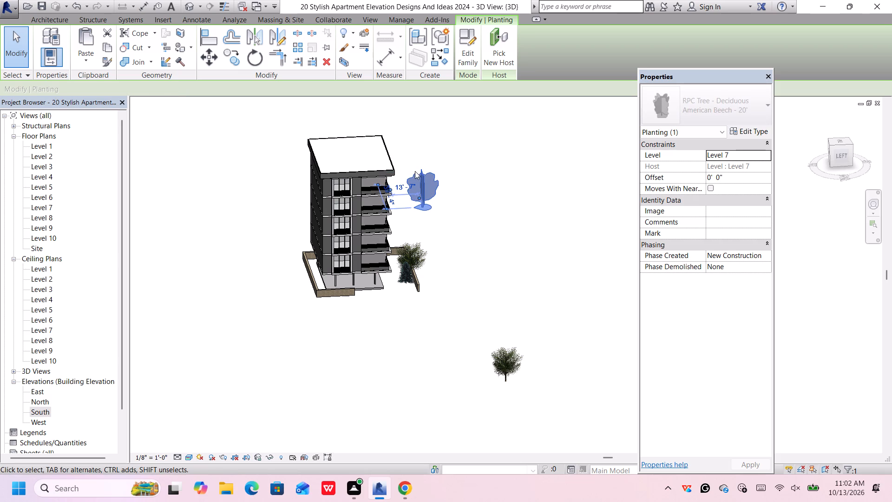
{"action": "scroll", "coordinate": [402, 276], "scroll_direction": "up", "scroll_amount": 5}
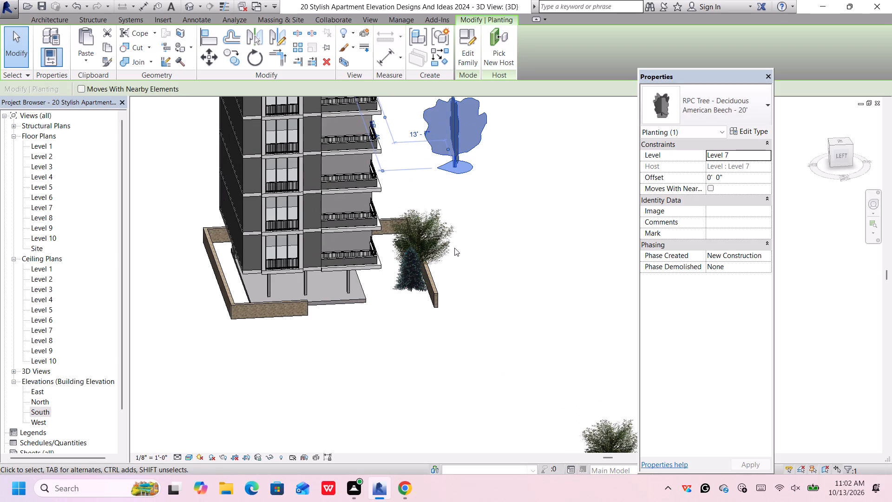
Set the selected American Beech tree's level to Level 1 and clear the selection.
{"action": "left_click", "coordinate": [767, 157]}
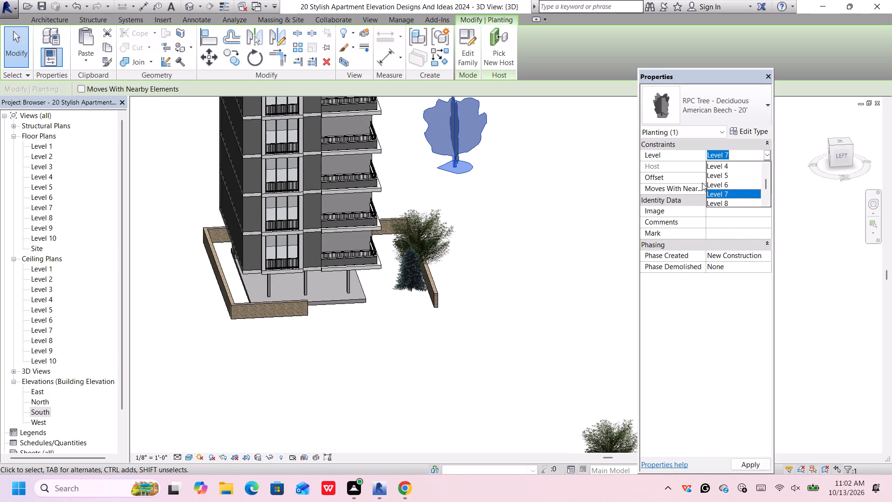
{"action": "scroll", "coordinate": [715, 185], "scroll_direction": "up", "scroll_amount": 6}
{"action": "left_click", "coordinate": [722, 167]}
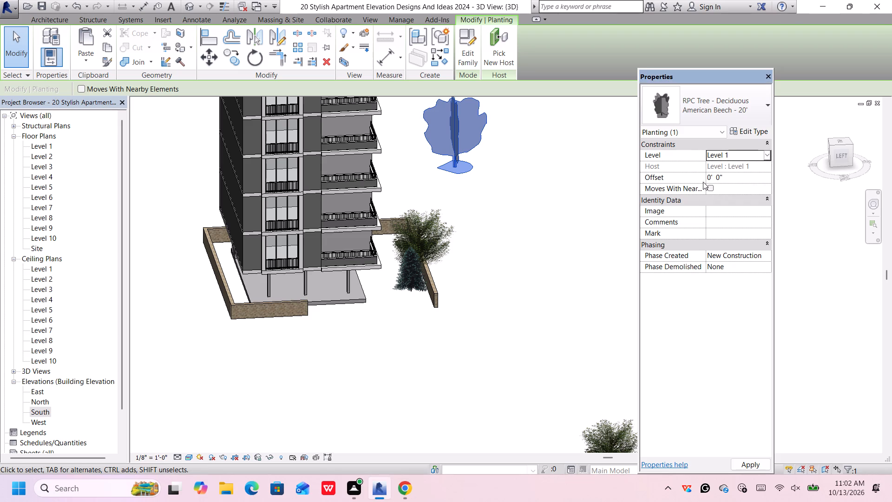
{"action": "scroll", "coordinate": [429, 371], "scroll_direction": "up", "scroll_amount": 1}
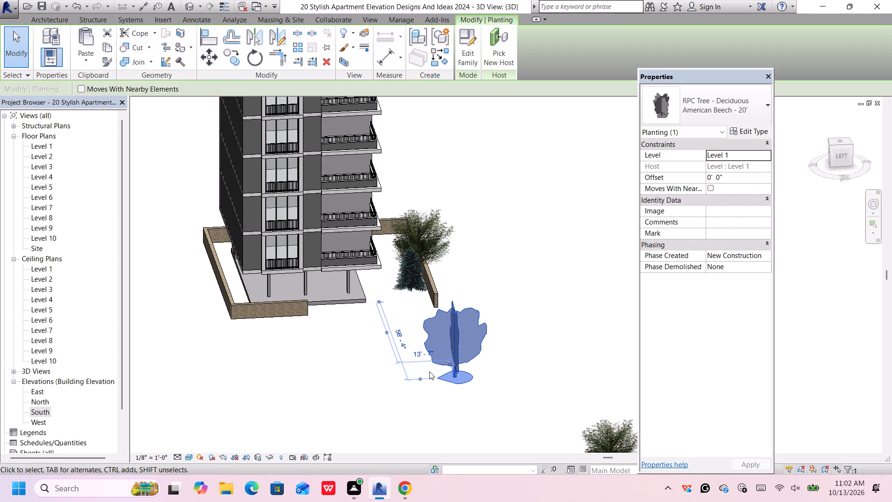
{"action": "left_click", "coordinate": [523, 331]}
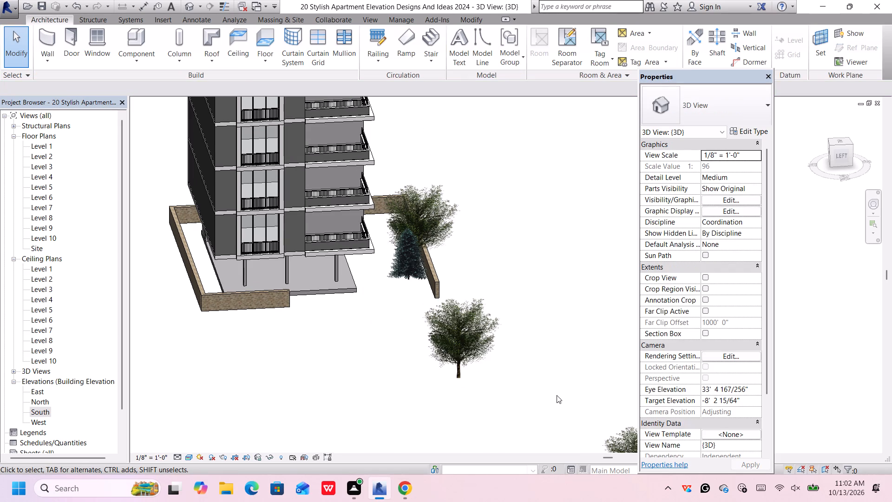
Set the level of the remaining distant American Beech tree to Level 1.
{"action": "scroll", "coordinate": [557, 393], "scroll_direction": "down", "scroll_amount": 4}
{"action": "left_click", "coordinate": [594, 426]}
{"action": "left_click", "coordinate": [598, 434]}
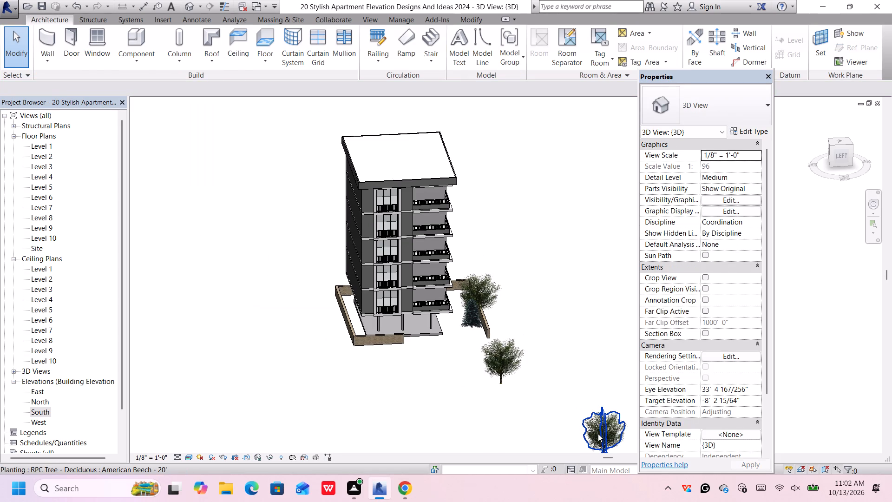
{"action": "left_click", "coordinate": [770, 154]}
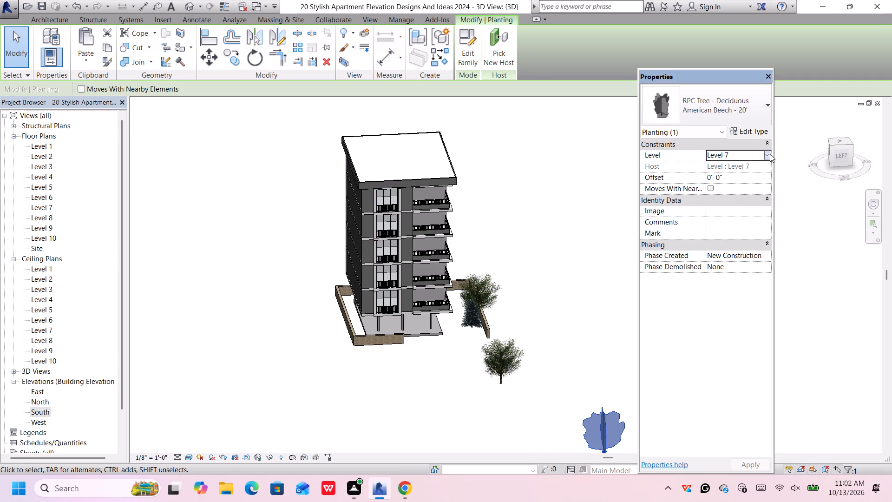
{"action": "scroll", "coordinate": [729, 175], "scroll_direction": "up", "scroll_amount": 6}
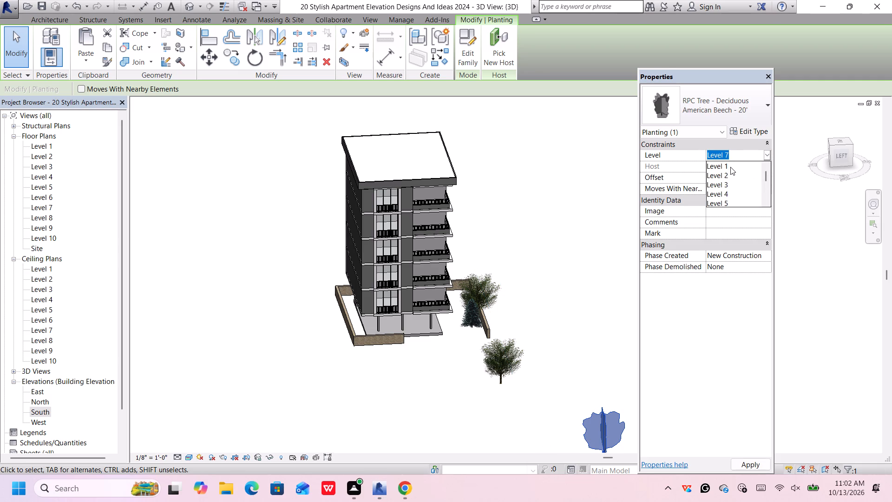
{"action": "left_click", "coordinate": [729, 167]}
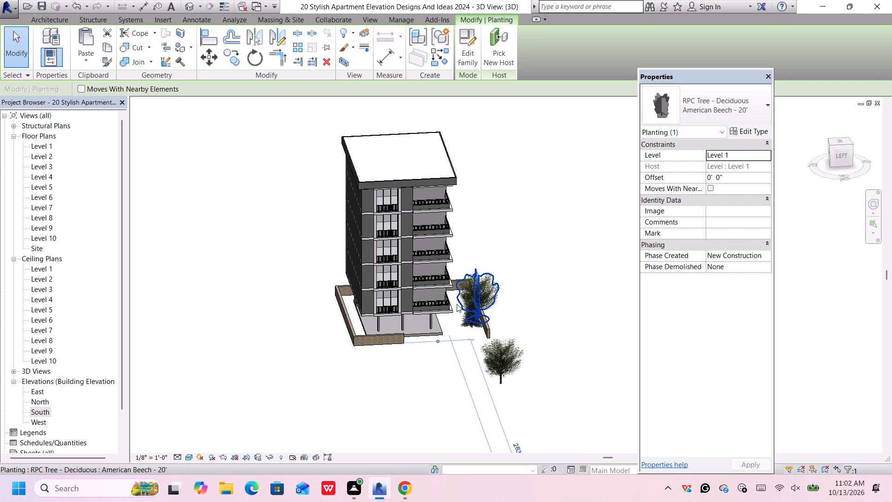
Set the long temporary dimension between the building and the distant American Beech tree to 0'.
{"action": "scroll", "coordinate": [458, 324], "scroll_direction": "up", "scroll_amount": 6}
{"action": "scroll", "coordinate": [485, 294], "scroll_direction": "up", "scroll_amount": 3}
{"action": "scroll", "coordinate": [514, 259], "scroll_direction": "down", "scroll_amount": 4}
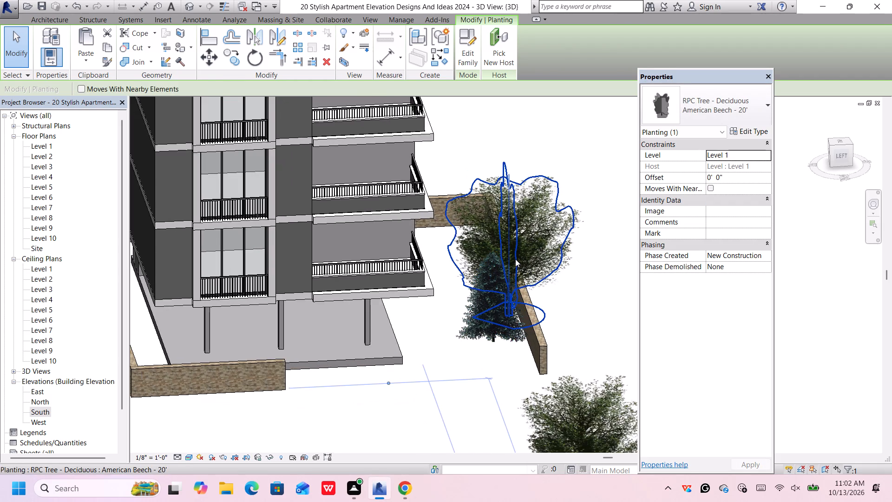
{"action": "scroll", "coordinate": [524, 256], "scroll_direction": "down", "scroll_amount": 13}
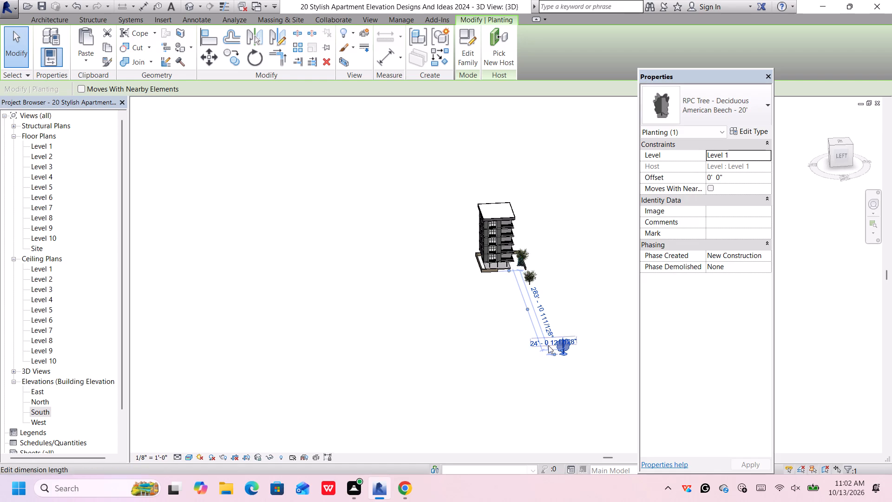
{"action": "scroll", "coordinate": [551, 351], "scroll_direction": "up", "scroll_amount": 5}
{"action": "left_click", "coordinate": [531, 284]}
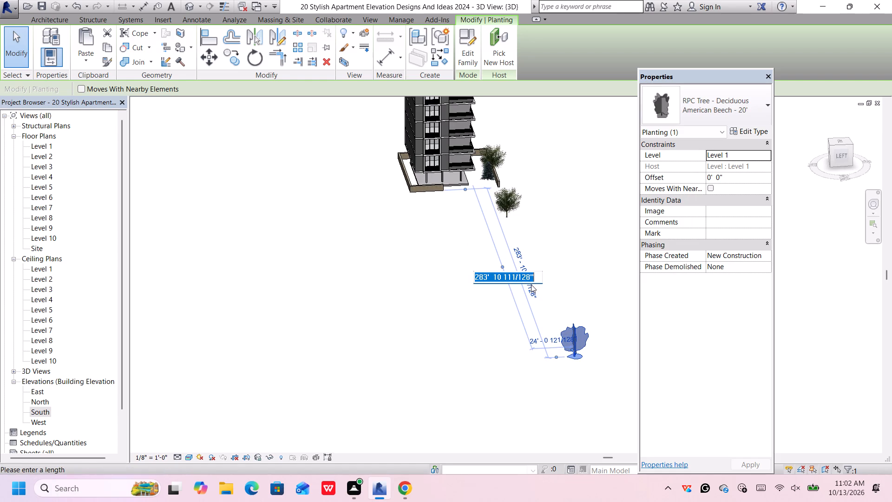
{"action": "type", "text": "0'"}
{"action": "key", "text": "Return"}
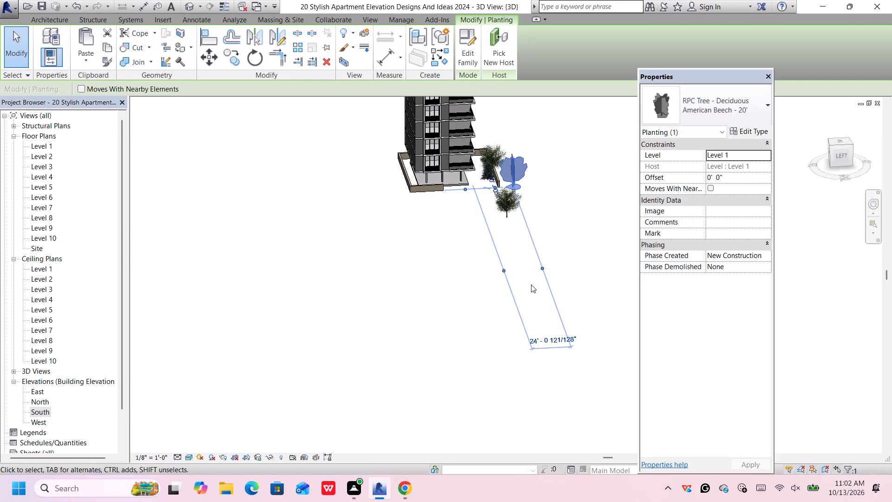
Set the temporary dimension along the balcony side for the American Beech beyond the open end of the retaining wall to 0'.
{"action": "scroll", "coordinate": [506, 203], "scroll_direction": "up", "scroll_amount": 3}
{"action": "left_click", "coordinate": [506, 203]}
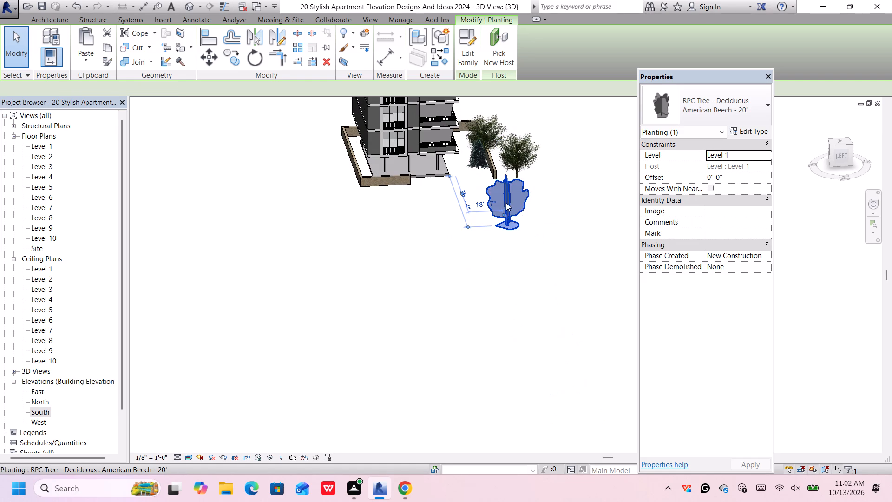
{"action": "left_click", "coordinate": [466, 195]}
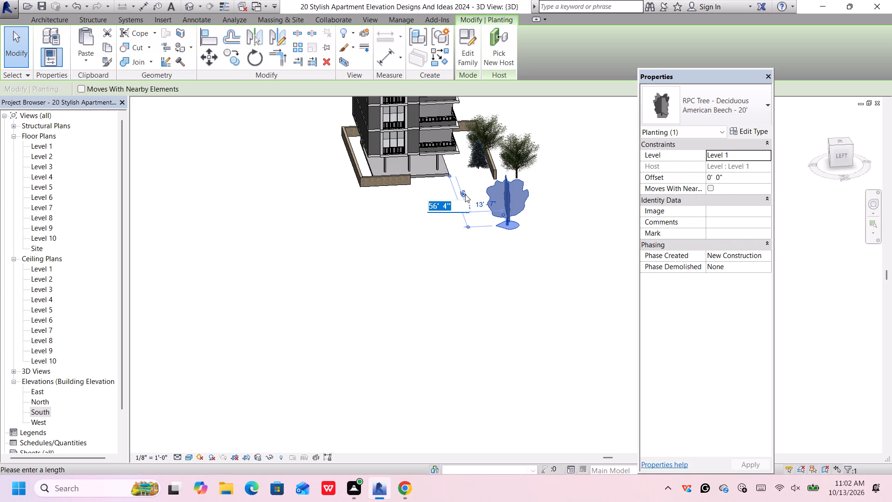
{"action": "type", "text": "0'"}
{"action": "key", "text": "Return"}
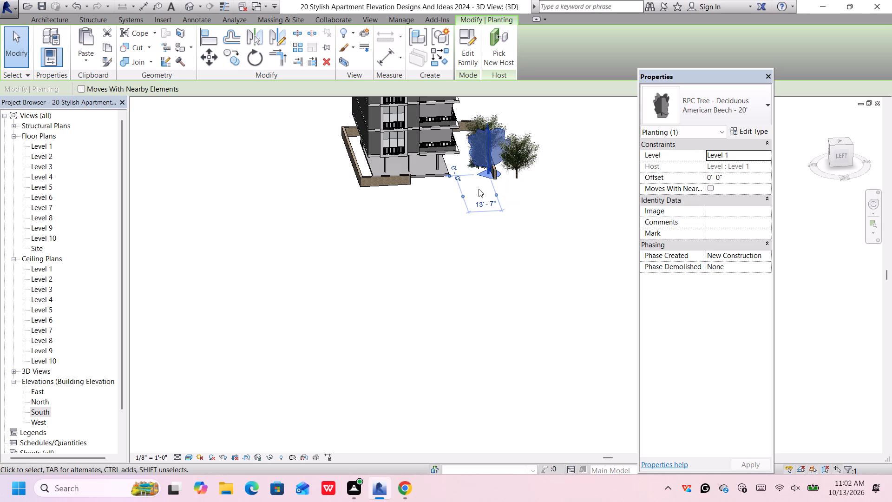
Nudge this American Beech toward the building to an offset of about 7' from the slab, and dismiss the interrupting notification.
{"action": "scroll", "coordinate": [479, 188], "scroll_direction": "up", "scroll_amount": 3}
{"action": "key", "text": "Left"}
{"action": "key", "text": "Left"}
{"action": "key", "text": "Left"}
{"action": "key", "text": "Left"}
{"action": "key", "text": "Left"}
{"action": "key", "text": "Left"}
{"action": "key", "text": "Left"}
{"action": "key", "text": "Left"}
{"action": "key", "text": "Left"}
{"action": "key", "text": "Left"}
{"action": "key", "text": "Left"}
{"action": "key", "text": "Left"}
{"action": "key", "text": "Left"}
{"action": "key", "text": "Left"}
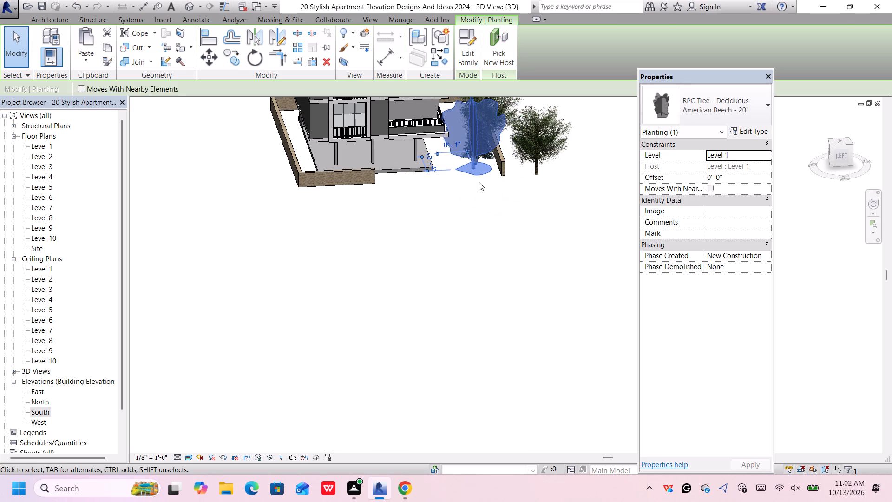
{"action": "key", "text": "Left"}
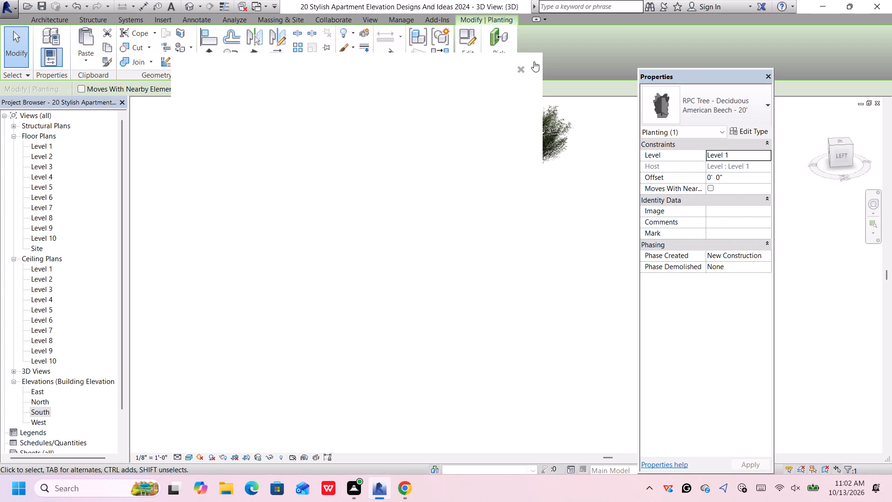
{"action": "left_click", "coordinate": [522, 67]}
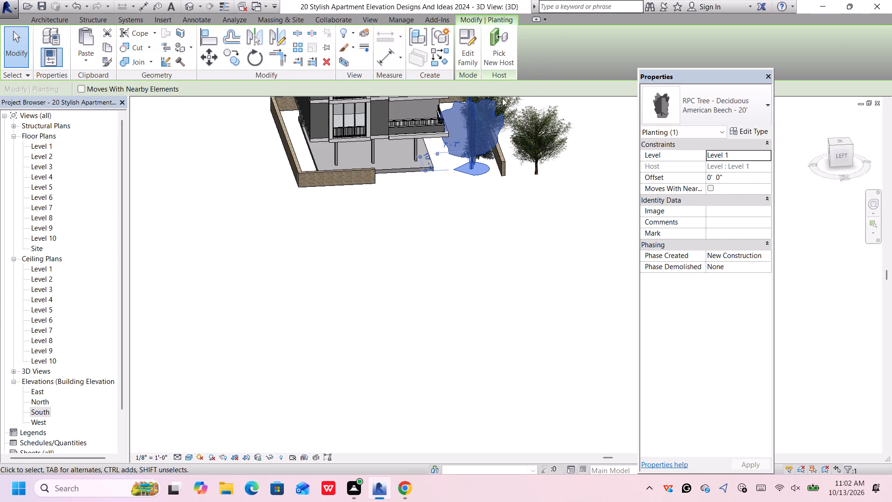
Nudge the same American Beech slightly outward, away from the slab's open front edge.
{"action": "key", "text": "Down"}
{"action": "key", "text": "Down"}
{"action": "key", "text": "Down"}
{"action": "key", "text": "Down"}
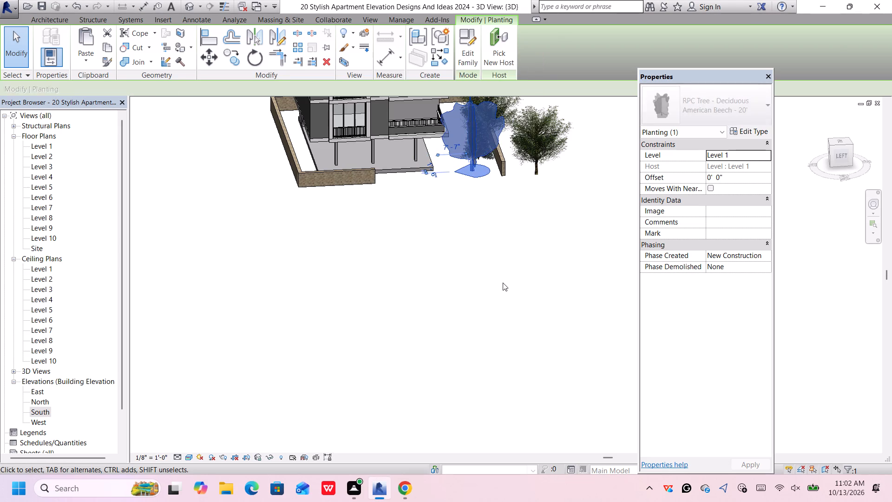
{"action": "key", "text": "Down"}
{"action": "key", "text": "Down"}
{"action": "key", "text": "Down"}
{"action": "key", "text": "Down"}
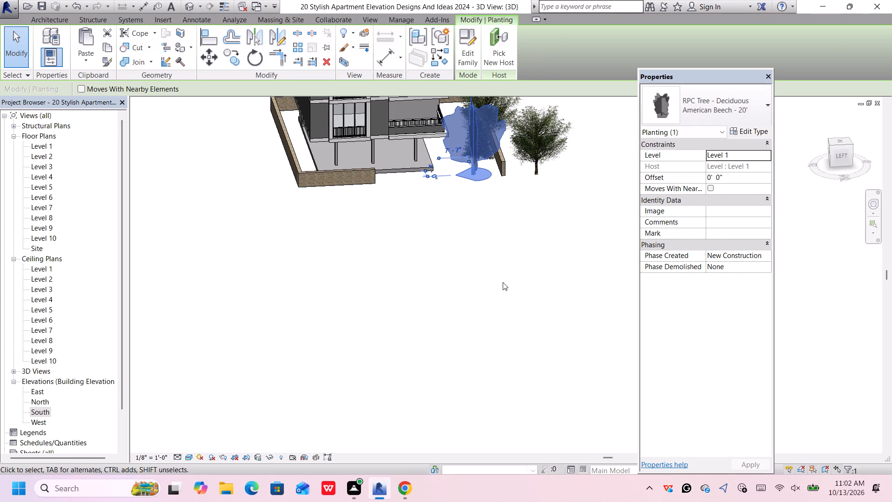
Nudge the American Beech along the slab's front edge into the corner behind the short front retaining wall, and clear the selection.
{"action": "key", "text": "Left"}
{"action": "key", "text": "Left"}
{"action": "key", "text": "Left"}
{"action": "key", "text": "Left"}
{"action": "key", "text": "Left"}
{"action": "key", "text": "Left"}
{"action": "key", "text": "Left"}
{"action": "key", "text": "Left"}
{"action": "key", "text": "Left"}
{"action": "key", "text": "Left"}
{"action": "key", "text": "Left"}
{"action": "key", "text": "Left"}
{"action": "key", "text": "Left"}
{"action": "key", "text": "Left"}
{"action": "key", "text": "Left"}
{"action": "key", "text": "Left"}
{"action": "key", "text": "Left"}
{"action": "key", "text": "Left"}
{"action": "key", "text": "Left"}
{"action": "key", "text": "Left"}
{"action": "key", "text": "Left"}
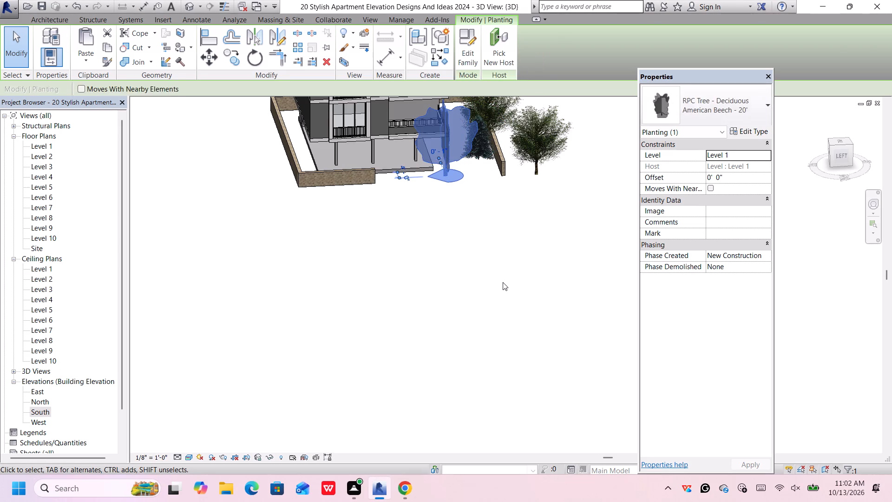
{"action": "key", "text": "Left"}
{"action": "key", "text": "Left"}
{"action": "key", "text": "Left"}
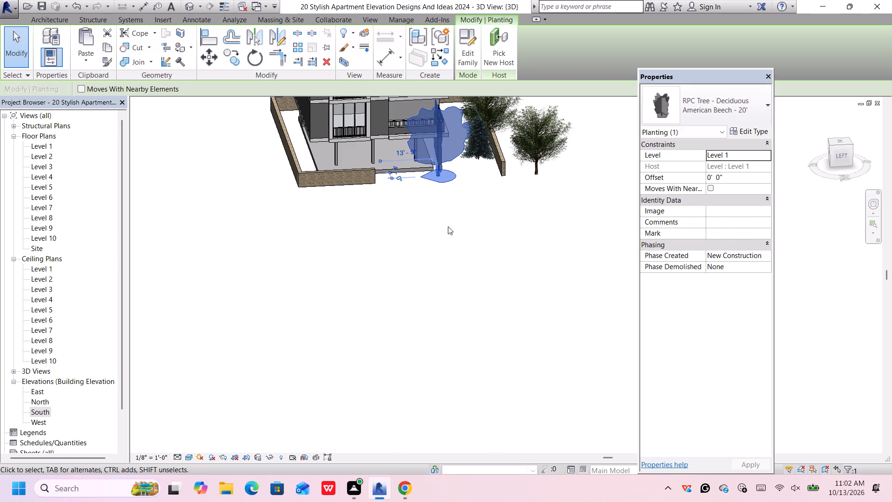
{"action": "scroll", "coordinate": [396, 178], "scroll_direction": "up", "scroll_amount": 3}
{"action": "key", "text": "Left"}
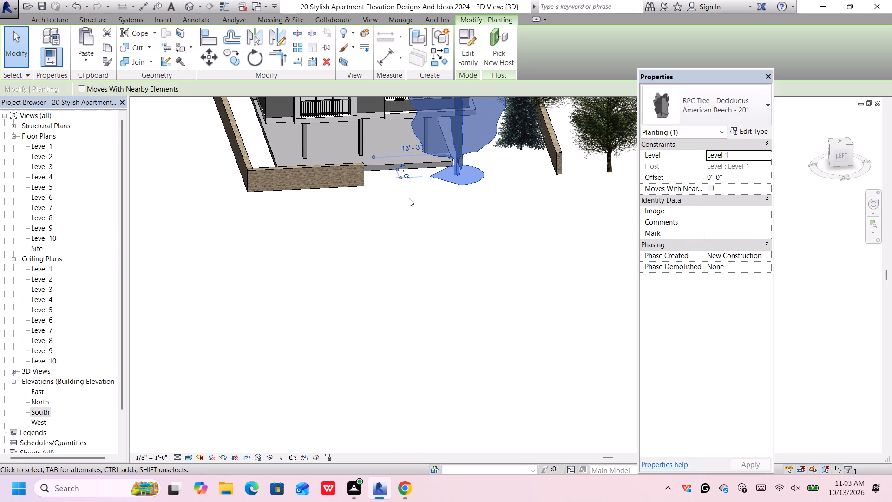
{"action": "key", "text": "Left"}
{"action": "key", "text": "Left"}
{"action": "key", "text": "Left"}
{"action": "key", "text": "Left"}
{"action": "key", "text": "Left"}
{"action": "key", "text": "Left"}
{"action": "key", "text": "Left"}
{"action": "key", "text": "Left"}
{"action": "key", "text": "Left"}
{"action": "key", "text": "Left"}
{"action": "key", "text": "Left"}
{"action": "key", "text": "Left"}
{"action": "key", "text": "Left"}
{"action": "key", "text": "Left"}
{"action": "key", "text": "Left"}
{"action": "key", "text": "Left"}
{"action": "key", "text": "Left"}
{"action": "key", "text": "Left"}
{"action": "key", "text": "Left"}
{"action": "key", "text": "Left"}
{"action": "key", "text": "Left"}
{"action": "key", "text": "Left"}
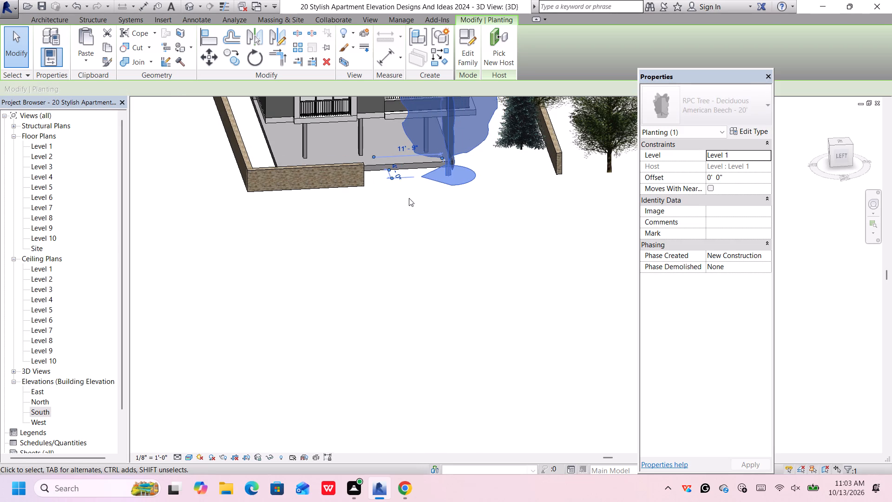
{"action": "key", "text": "Left"}
{"action": "key", "text": "Left"}
{"action": "key", "text": "Left"}
{"action": "key", "text": "Left"}
{"action": "key", "text": "Left"}
{"action": "key", "text": "Left"}
{"action": "key", "text": "Left"}
{"action": "key", "text": "Left"}
{"action": "key", "text": "Left"}
{"action": "key", "text": "Left"}
{"action": "key", "text": "Left"}
{"action": "key", "text": "Left"}
{"action": "key", "text": "Left"}
{"action": "key", "text": "Left"}
{"action": "key", "text": "Left"}
{"action": "key", "text": "Left"}
{"action": "key", "text": "Left"}
{"action": "key", "text": "Left"}
{"action": "key", "text": "Left"}
{"action": "key", "text": "Left"}
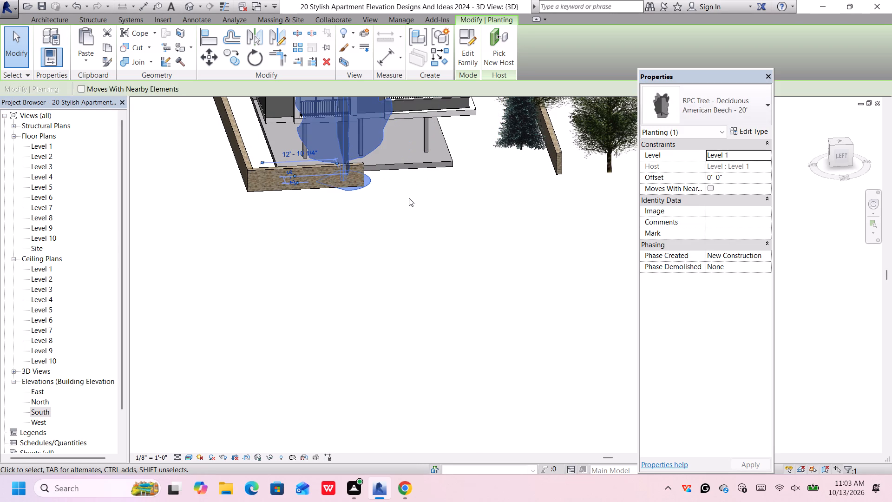
{"action": "key", "text": "Left"}
{"action": "key", "text": "Left"}
{"action": "key", "text": "Left"}
{"action": "key", "text": "Left"}
{"action": "key", "text": "Left"}
{"action": "key", "text": "Left"}
{"action": "key", "text": "Left"}
{"action": "key", "text": "Left"}
{"action": "key", "text": "Left"}
{"action": "key", "text": "Left"}
{"action": "key", "text": "Left"}
{"action": "key", "text": "Left"}
{"action": "key", "text": "Left"}
{"action": "key", "text": "Left"}
{"action": "key", "text": "Left"}
{"action": "key", "text": "Left"}
{"action": "key", "text": "Left"}
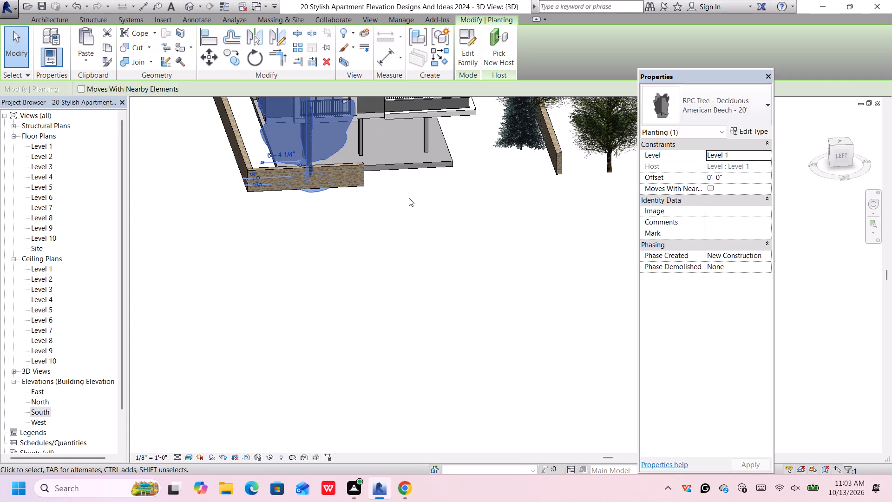
{"action": "key", "text": "Left"}
{"action": "key", "text": "Left"}
{"action": "key", "text": "Left"}
{"action": "key", "text": "Left"}
{"action": "key", "text": "Left"}
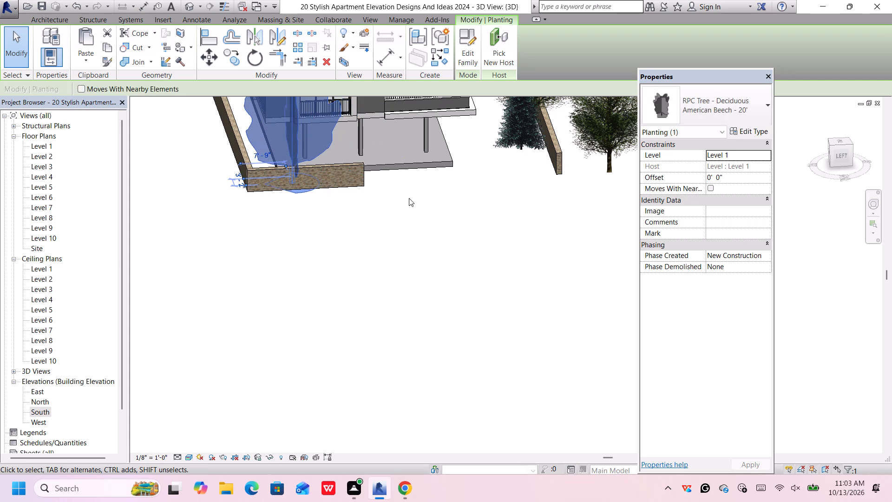
{"action": "key", "text": "Left"}
{"action": "key", "text": "Left"}
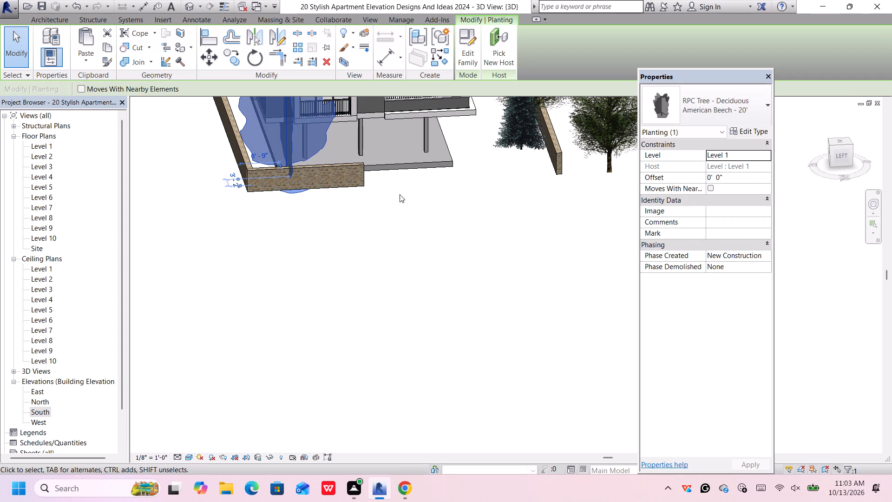
{"action": "middle_click_drag", "start_coordinate": [330, 192], "coordinate": [354, 286]}
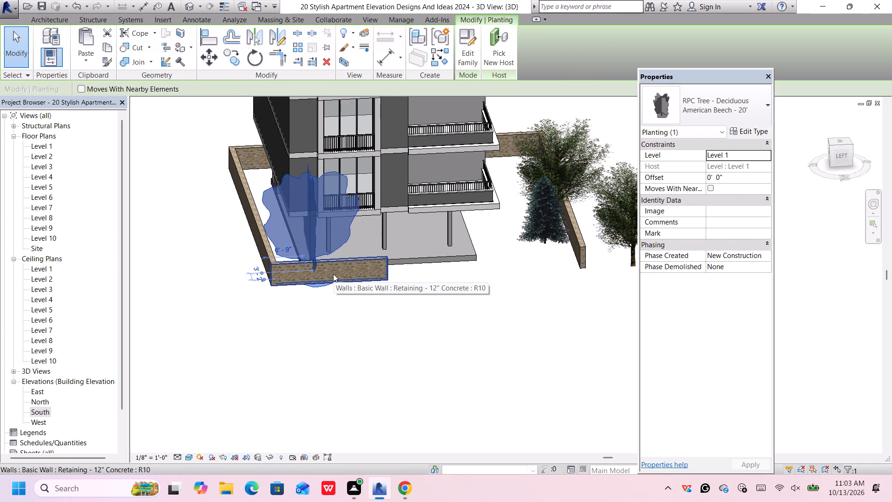
{"action": "key", "text": "Left"}
{"action": "key", "text": "Left"}
{"action": "left_click", "coordinate": [341, 310]}
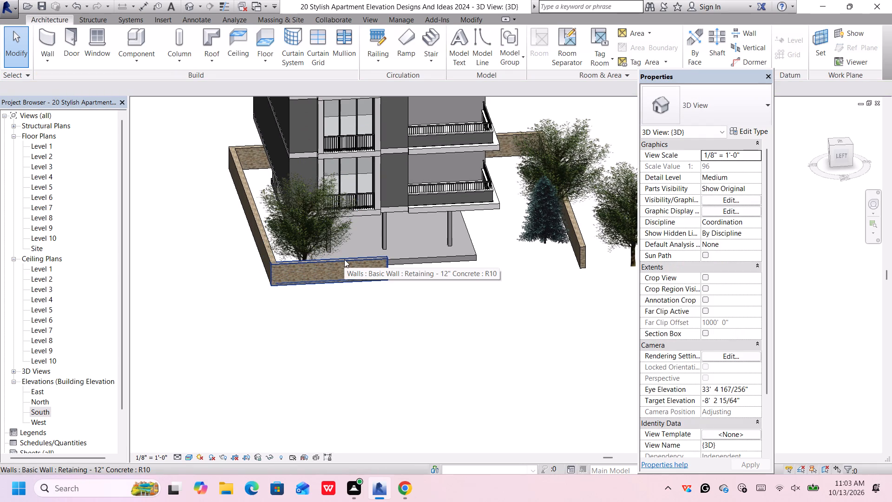
{"action": "scroll", "coordinate": [389, 359], "scroll_direction": "down", "scroll_amount": 3}
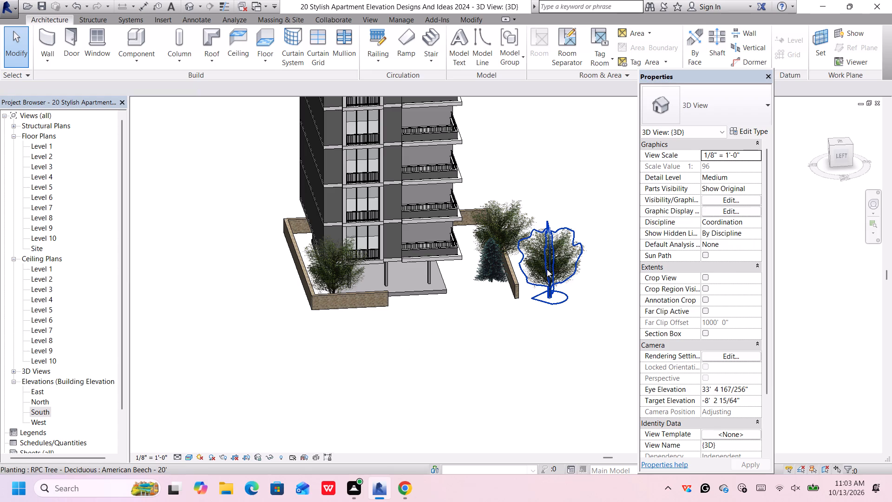
Nudge the American Beech outside the open retaining wall end along the slab's front edge to the short front retaining wall's open end.
{"action": "left_click", "coordinate": [547, 269]}
{"action": "key", "text": "Left"}
{"action": "key", "text": "Left"}
{"action": "key", "text": "Left"}
{"action": "key", "text": "Left"}
{"action": "key", "text": "Left"}
{"action": "key", "text": "Left"}
{"action": "key", "text": "Left"}
{"action": "key", "text": "Left"}
{"action": "key", "text": "Left"}
{"action": "key", "text": "Left"}
{"action": "key", "text": "Left"}
{"action": "key", "text": "Left"}
{"action": "key", "text": "Left"}
{"action": "key", "text": "Left"}
{"action": "key", "text": "Left"}
{"action": "key", "text": "Left"}
{"action": "key", "text": "Left"}
{"action": "key", "text": "Left"}
{"action": "key", "text": "Left"}
{"action": "key", "text": "Left"}
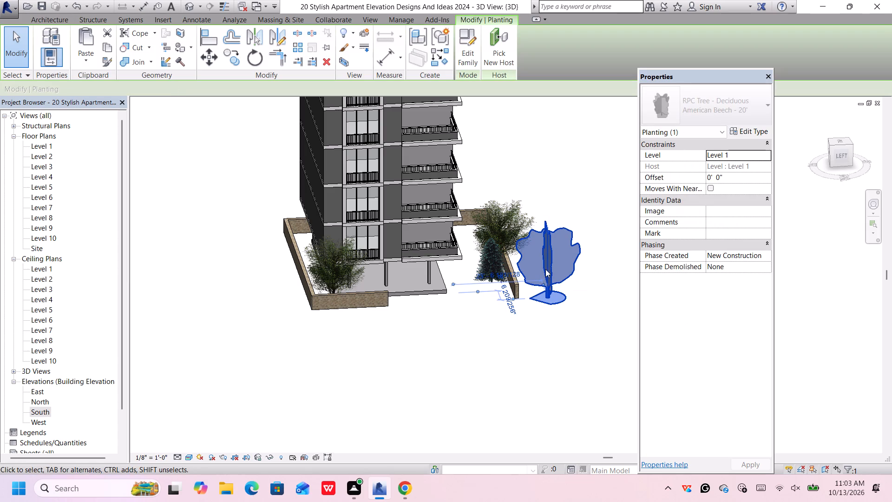
{"action": "key", "text": "Left"}
{"action": "key", "text": "Left"}
{"action": "key", "text": "Left"}
{"action": "key", "text": "Left"}
{"action": "key", "text": "Left"}
{"action": "key", "text": "Left"}
{"action": "key", "text": "Left"}
{"action": "key", "text": "Left"}
{"action": "key", "text": "Left"}
{"action": "key", "text": "Left"}
{"action": "key", "text": "Left"}
{"action": "key", "text": "Left"}
{"action": "key", "text": "Left"}
{"action": "key", "text": "Left"}
{"action": "key", "text": "Left"}
{"action": "key", "text": "Left"}
{"action": "key", "text": "Left"}
{"action": "key", "text": "Left"}
{"action": "key", "text": "Left"}
{"action": "key", "text": "Left"}
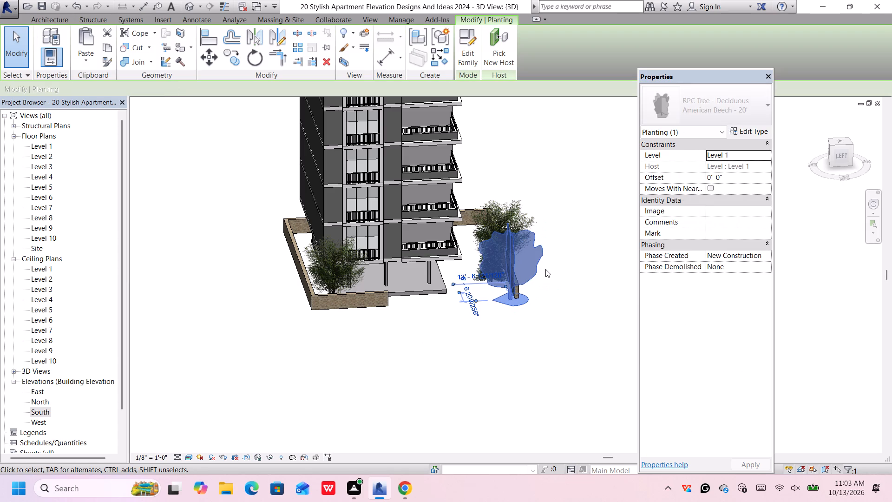
{"action": "key", "text": "Left"}
{"action": "key", "text": "Left"}
{"action": "key", "text": "Left"}
{"action": "key", "text": "Left"}
{"action": "key", "text": "Left"}
{"action": "key", "text": "Left"}
{"action": "key", "text": "Left"}
{"action": "key", "text": "Left"}
{"action": "key", "text": "Left"}
{"action": "key", "text": "Left"}
{"action": "key", "text": "Left"}
{"action": "key", "text": "Left"}
{"action": "key", "text": "Left"}
{"action": "key", "text": "Left"}
{"action": "key", "text": "Left"}
{"action": "key", "text": "Left"}
{"action": "key", "text": "Left"}
{"action": "key", "text": "Left"}
{"action": "key", "text": "Left"}
{"action": "key", "text": "Left"}
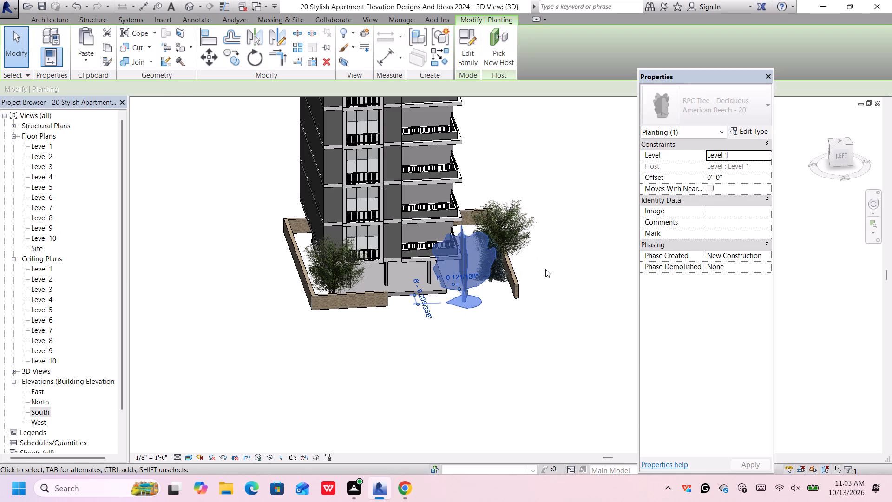
{"action": "key", "text": "Left"}
{"action": "key", "text": "Left"}
{"action": "key", "text": "Left"}
{"action": "key", "text": "Left"}
{"action": "key", "text": "Left"}
{"action": "key", "text": "Left"}
{"action": "key", "text": "Left"}
{"action": "key", "text": "Left"}
{"action": "key", "text": "Left"}
{"action": "key", "text": "Left"}
{"action": "key", "text": "Left"}
{"action": "key", "text": "Left"}
{"action": "key", "text": "Left"}
{"action": "key", "text": "Left"}
{"action": "key", "text": "Left"}
{"action": "key", "text": "Left"}
{"action": "key", "text": "Left"}
{"action": "key", "text": "Left"}
{"action": "key", "text": "Left"}
{"action": "key", "text": "Left"}
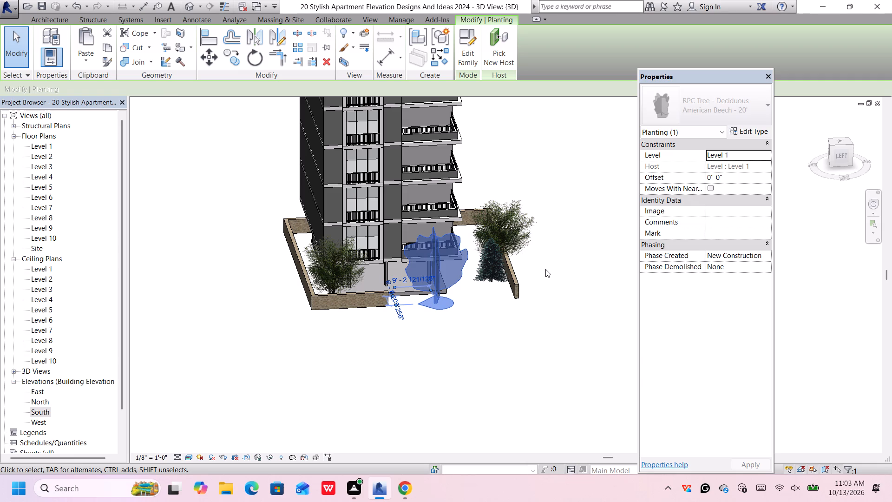
{"action": "key", "text": "Left"}
{"action": "key", "text": "Left"}
{"action": "key", "text": "Left"}
{"action": "key", "text": "Left"}
{"action": "key", "text": "Left"}
{"action": "key", "text": "Left"}
{"action": "key", "text": "Left"}
{"action": "key", "text": "Left"}
{"action": "key", "text": "Left"}
{"action": "key", "text": "Left"}
{"action": "key", "text": "Left"}
{"action": "key", "text": "Left"}
{"action": "key", "text": "Left"}
{"action": "key", "text": "Left"}
{"action": "key", "text": "Left"}
{"action": "key", "text": "Left"}
{"action": "key", "text": "Left"}
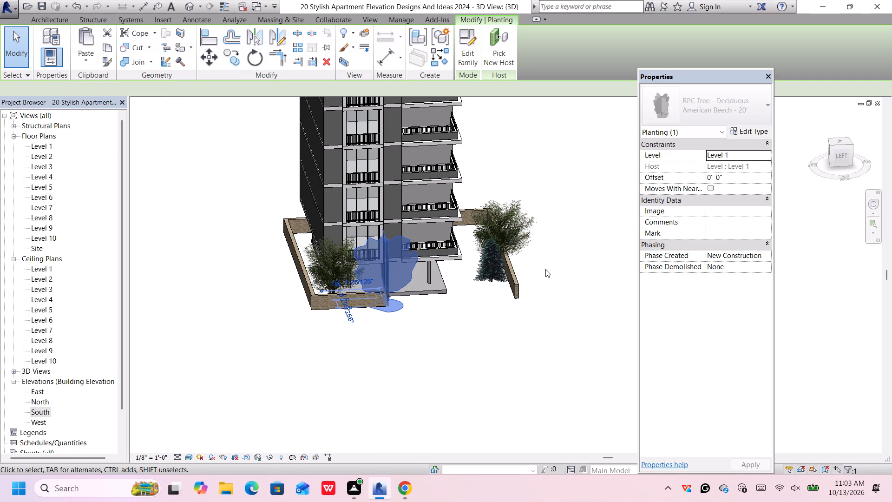
Nudge the same American Beech slightly inward behind the short front retaining wall and closer to the corner beech, and clear the selection.
{"action": "key", "text": "Up"}
{"action": "key", "text": "Up"}
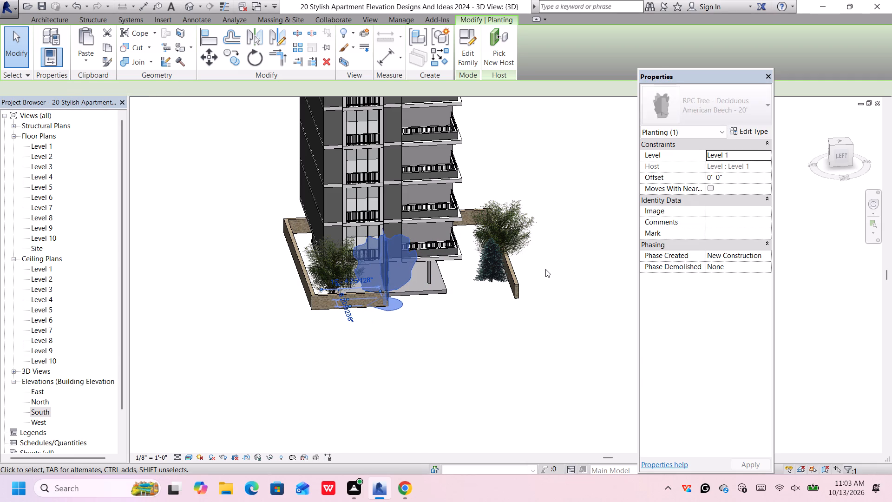
{"action": "key", "text": "Up"}
{"action": "key", "text": "Up"}
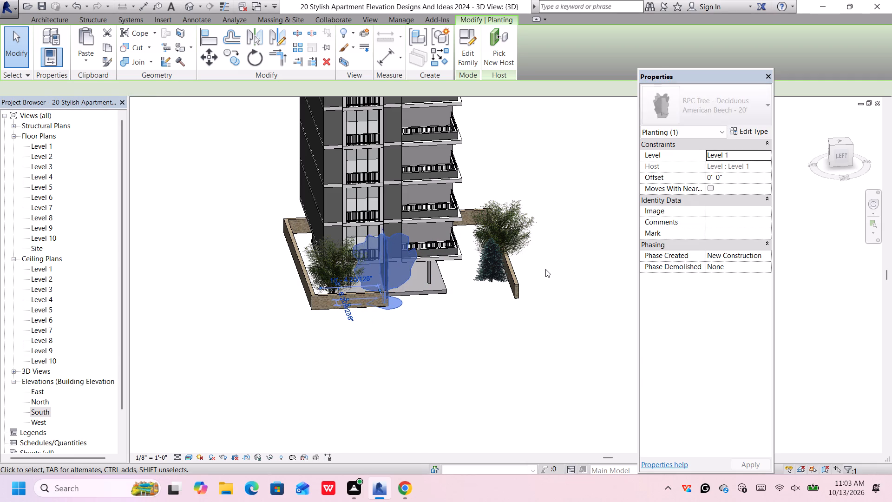
{"action": "key", "text": "Left"}
{"action": "key", "text": "Left"}
{"action": "key", "text": "Left"}
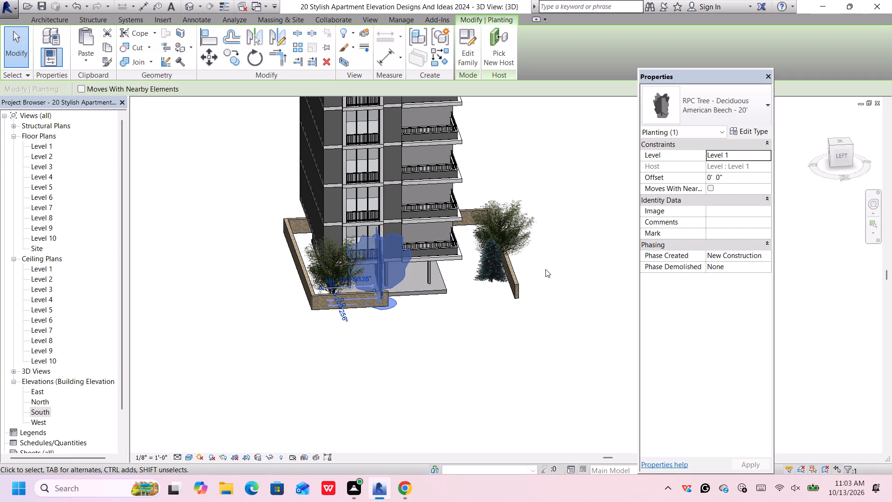
{"action": "key", "text": "Left"}
{"action": "key", "text": "Left"}
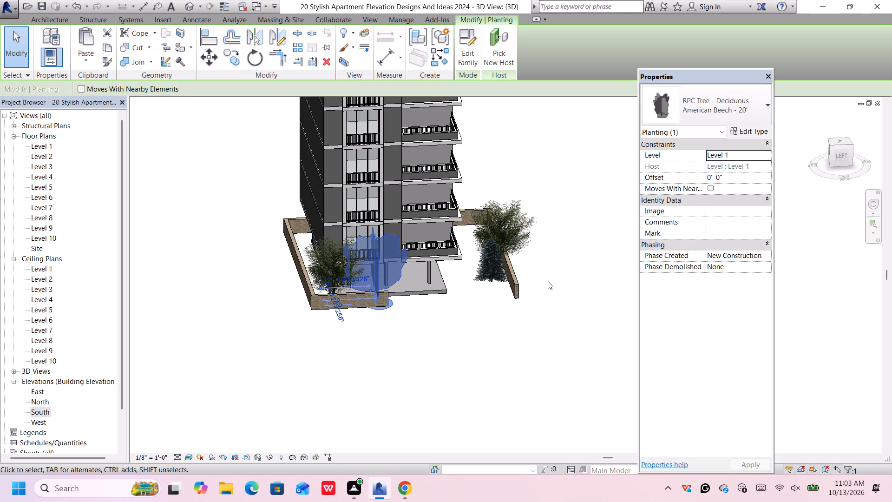
{"action": "left_click", "coordinate": [434, 355]}
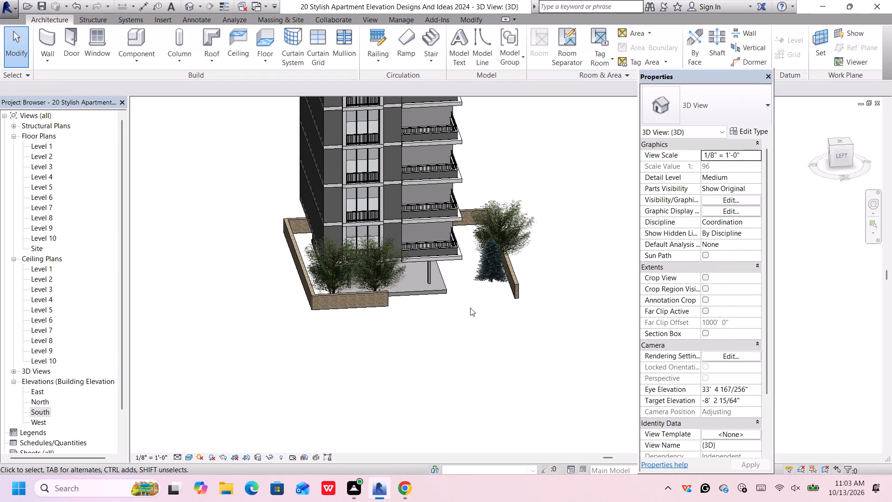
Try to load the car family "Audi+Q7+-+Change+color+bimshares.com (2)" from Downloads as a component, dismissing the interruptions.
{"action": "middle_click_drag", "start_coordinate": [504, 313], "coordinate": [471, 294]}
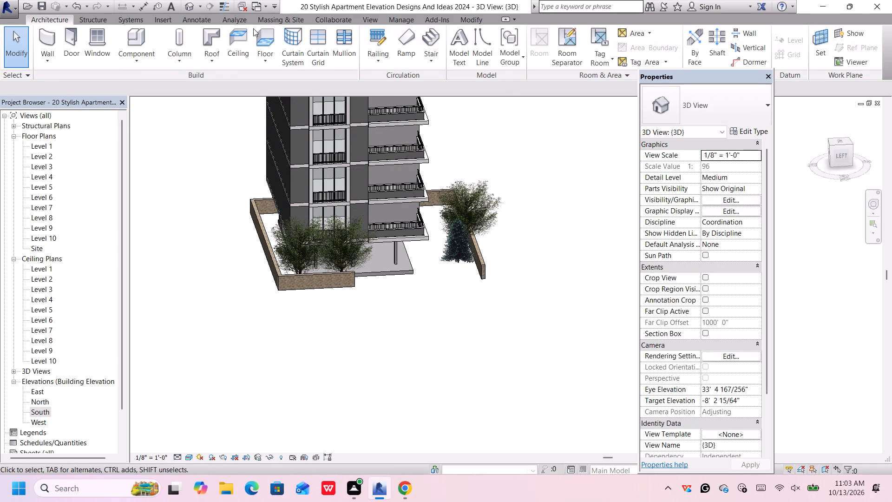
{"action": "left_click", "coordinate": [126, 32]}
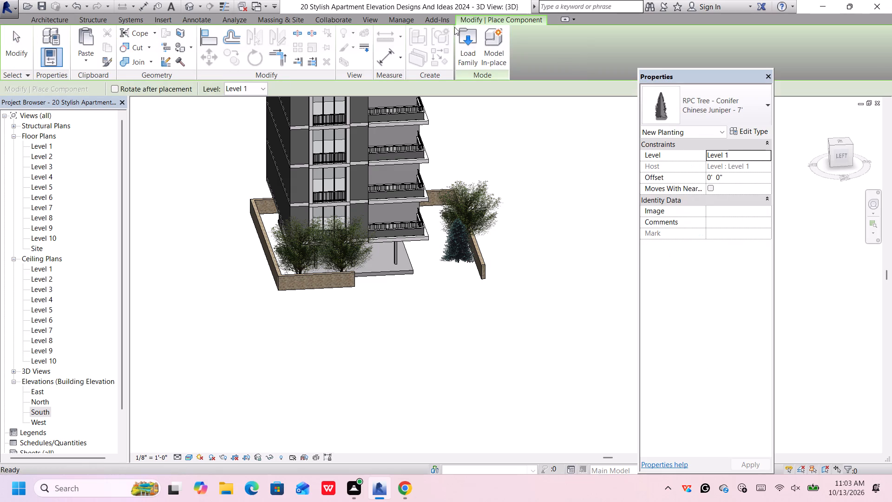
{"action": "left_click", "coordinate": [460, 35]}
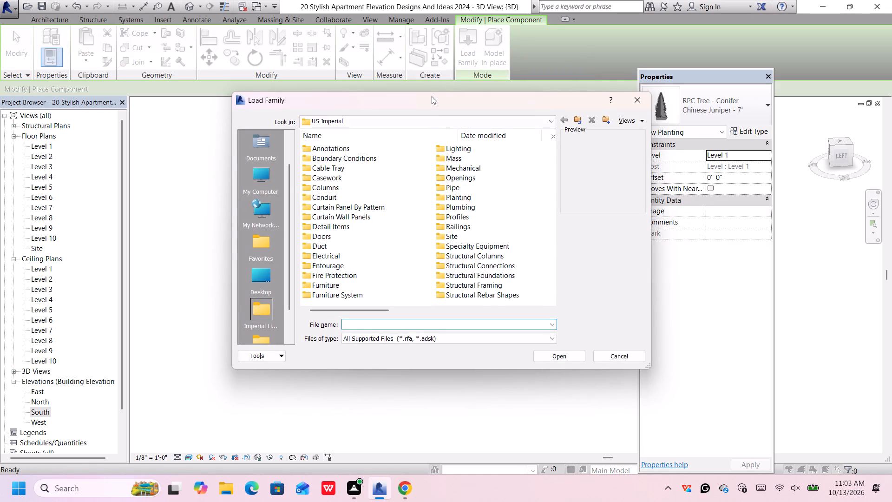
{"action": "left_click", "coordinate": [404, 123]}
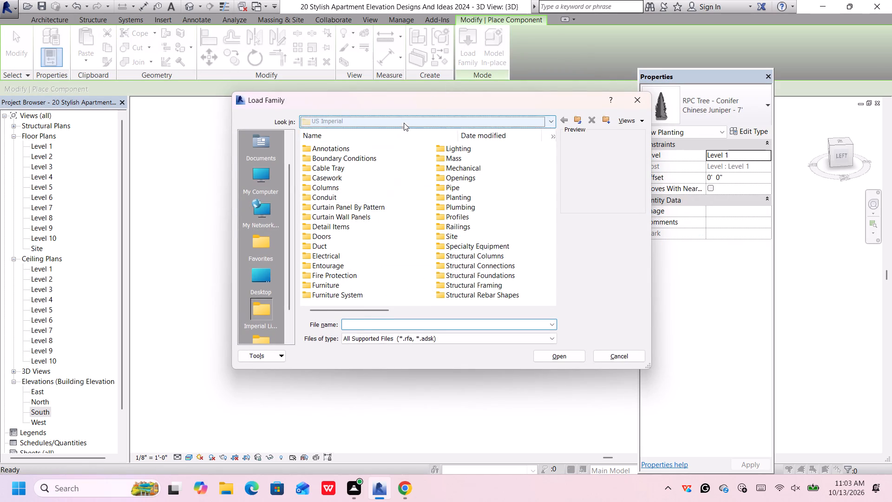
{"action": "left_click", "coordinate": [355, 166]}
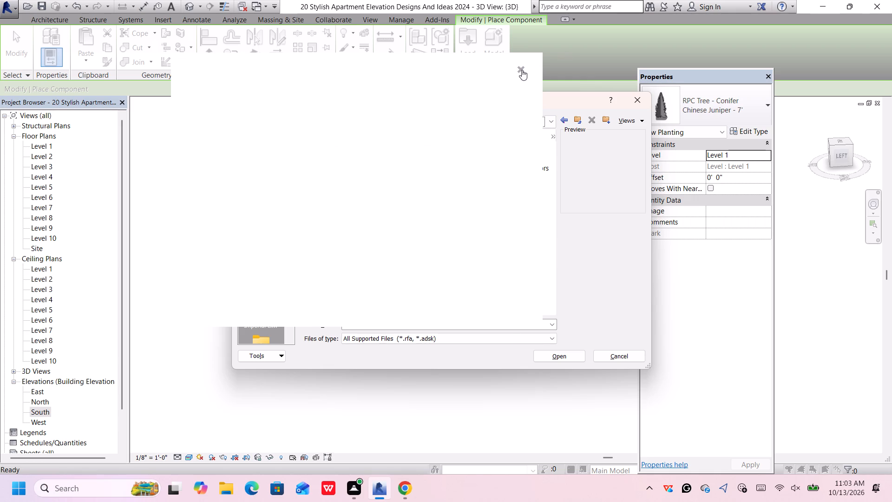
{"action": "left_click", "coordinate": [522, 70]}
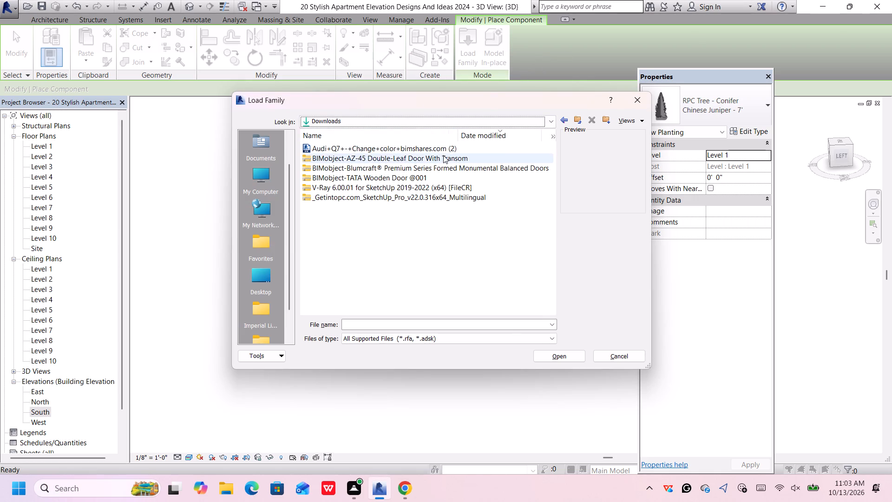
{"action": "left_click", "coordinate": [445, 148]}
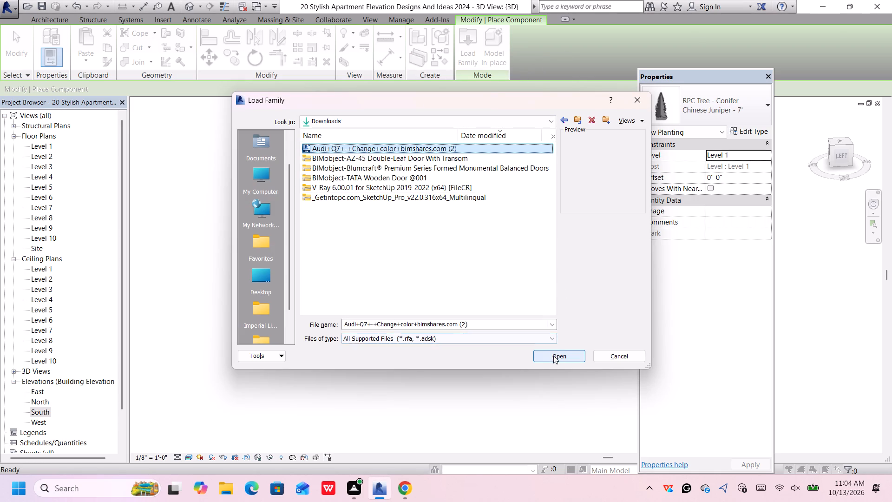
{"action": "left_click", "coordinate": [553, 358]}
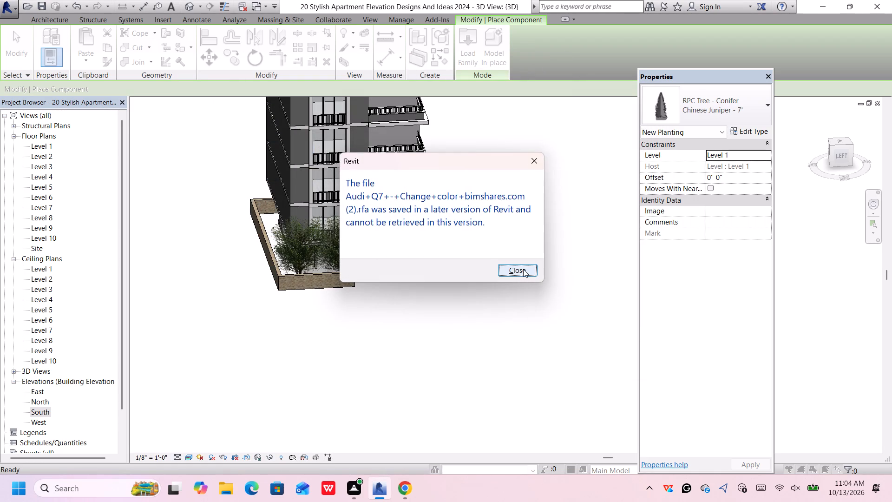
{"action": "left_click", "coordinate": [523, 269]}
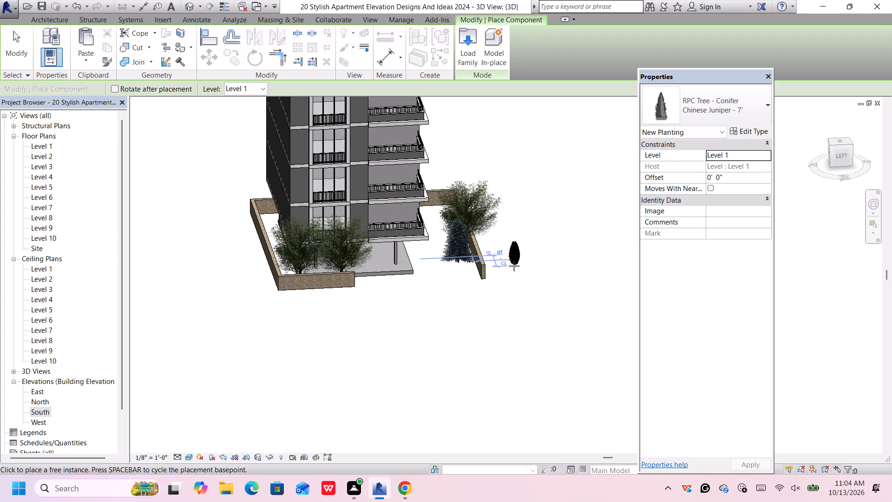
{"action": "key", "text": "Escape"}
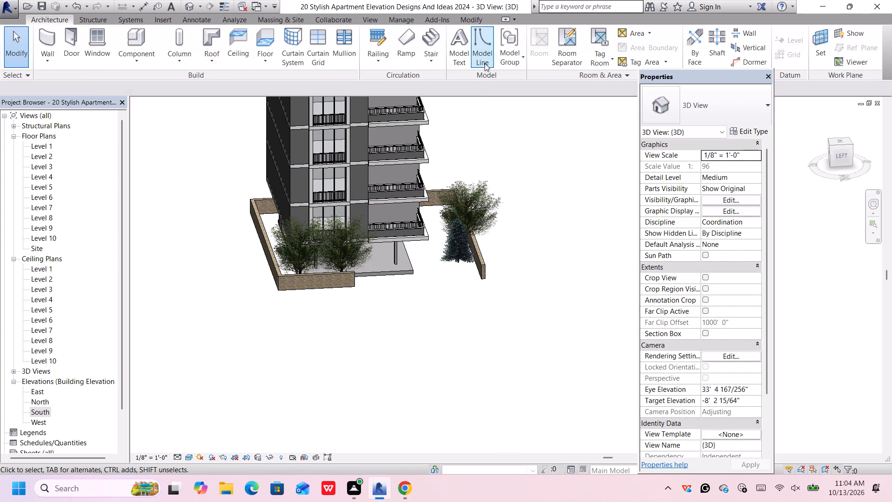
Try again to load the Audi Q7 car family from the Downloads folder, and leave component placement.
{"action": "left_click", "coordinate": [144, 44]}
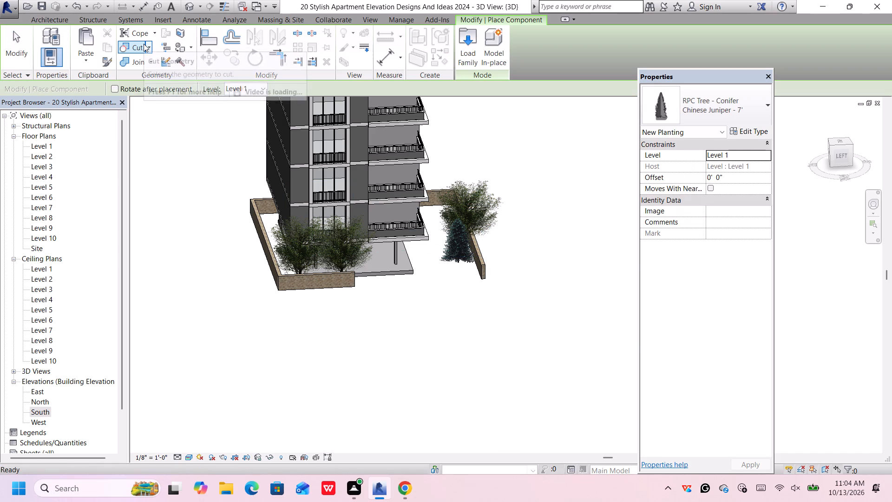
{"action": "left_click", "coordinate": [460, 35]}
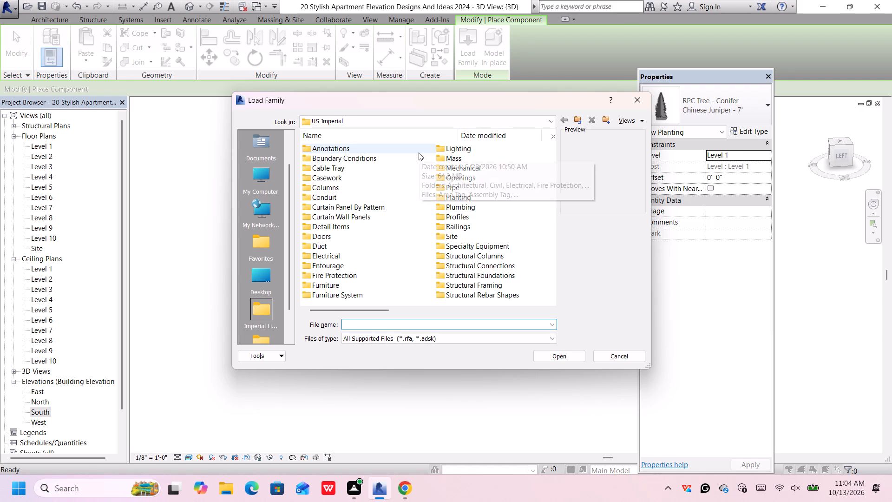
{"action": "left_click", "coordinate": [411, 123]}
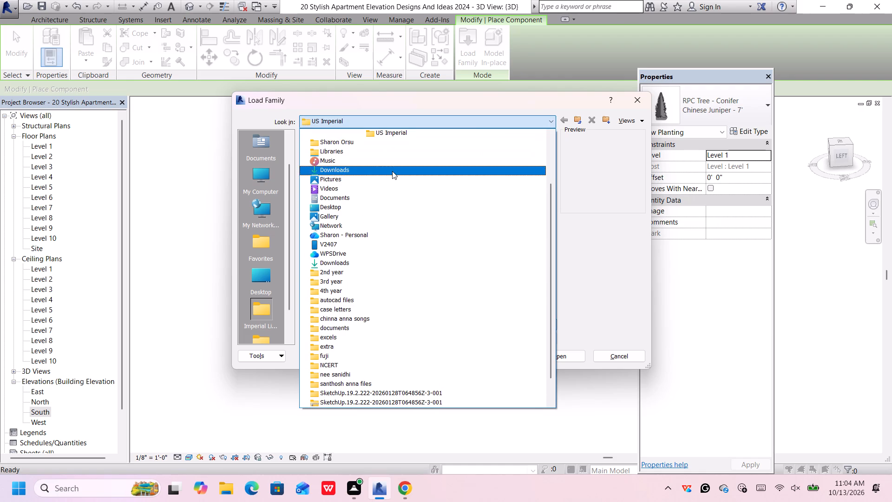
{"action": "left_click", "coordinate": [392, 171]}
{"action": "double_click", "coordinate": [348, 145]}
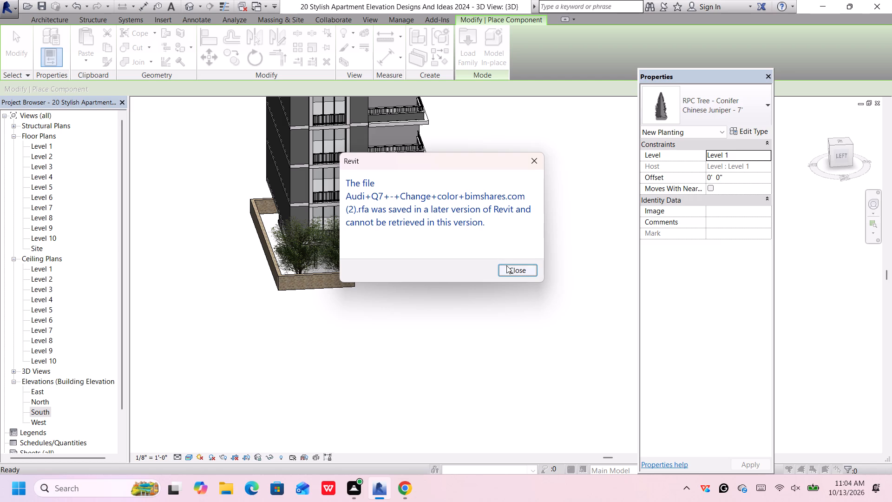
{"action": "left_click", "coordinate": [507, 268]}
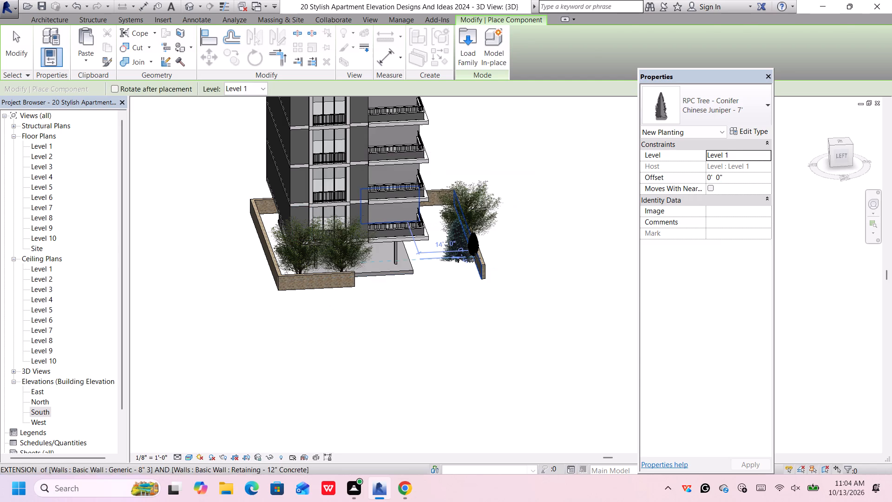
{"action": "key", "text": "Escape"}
Examine the tree arrangement, retaining walls and open front of the building's base from several angles and distances.
{"action": "scroll", "coordinate": [430, 214], "scroll_direction": "up", "scroll_amount": 3}
{"action": "scroll", "coordinate": [492, 236], "scroll_direction": "down", "scroll_amount": 1}
{"action": "scroll", "coordinate": [492, 236], "scroll_direction": "up", "scroll_amount": 2}
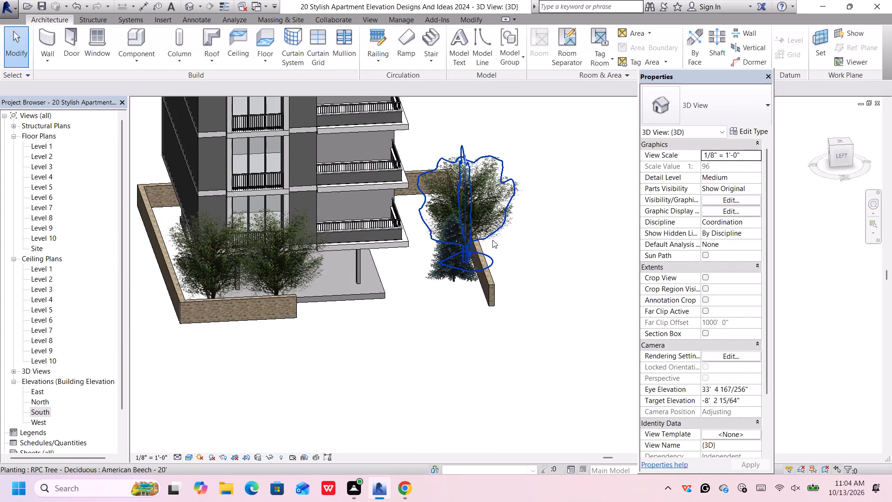
{"action": "middle_click_drag", "start_coordinate": [530, 296], "coordinate": [527, 292]}
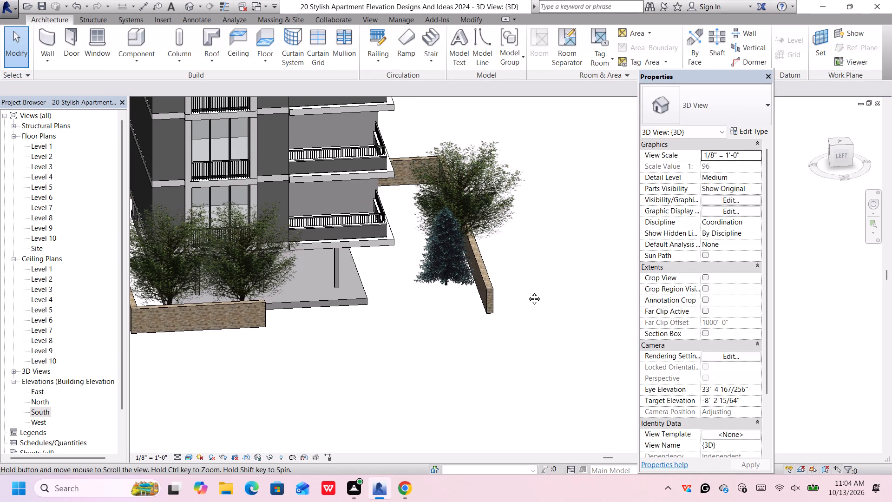
{"action": "middle_click_drag", "start_coordinate": [527, 292], "coordinate": [502, 247]}
{"action": "scroll", "coordinate": [508, 264], "scroll_direction": "down", "scroll_amount": 6}
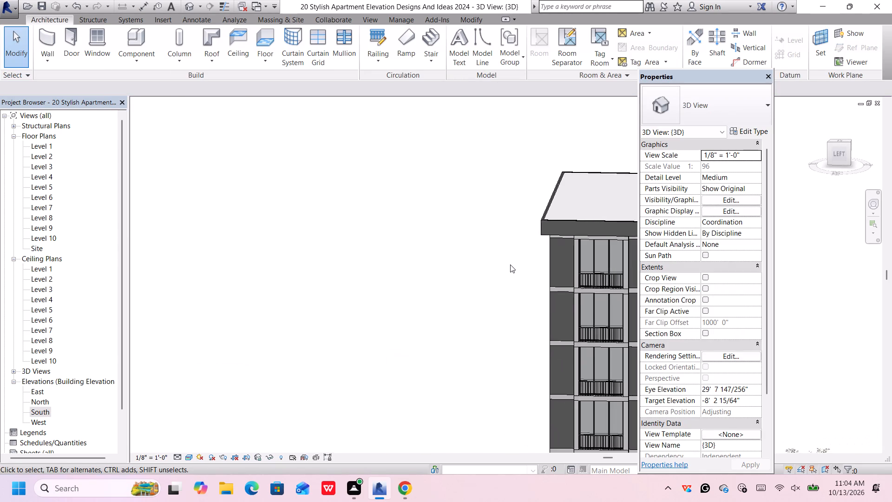
{"action": "scroll", "coordinate": [510, 264], "scroll_direction": "down", "scroll_amount": 7}
{"action": "scroll", "coordinate": [565, 343], "scroll_direction": "up", "scroll_amount": 4}
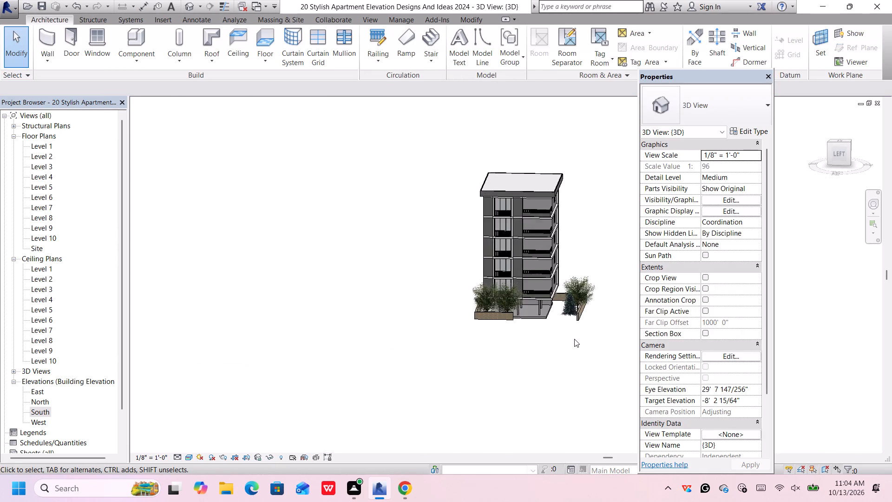
{"action": "scroll", "coordinate": [574, 339], "scroll_direction": "up", "scroll_amount": 6}
{"action": "middle_click_drag", "start_coordinate": [575, 345], "coordinate": [531, 344]}
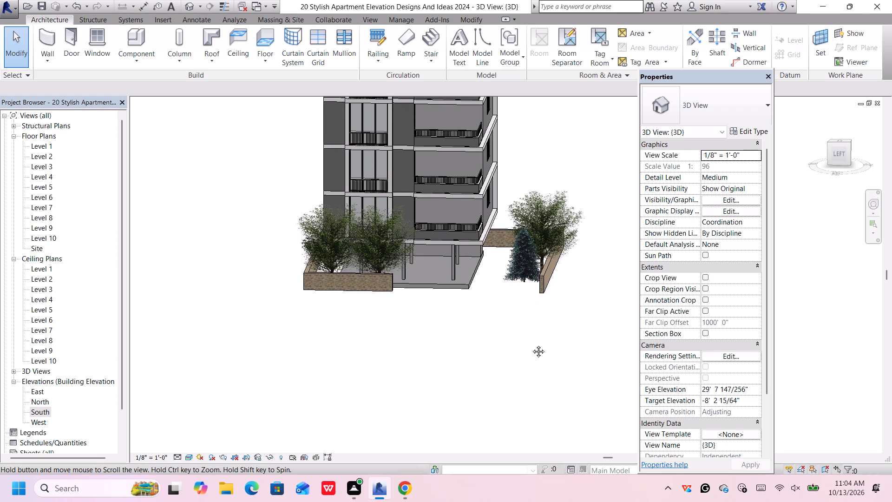
{"action": "middle_click_drag", "start_coordinate": [531, 344], "coordinate": [523, 356]}
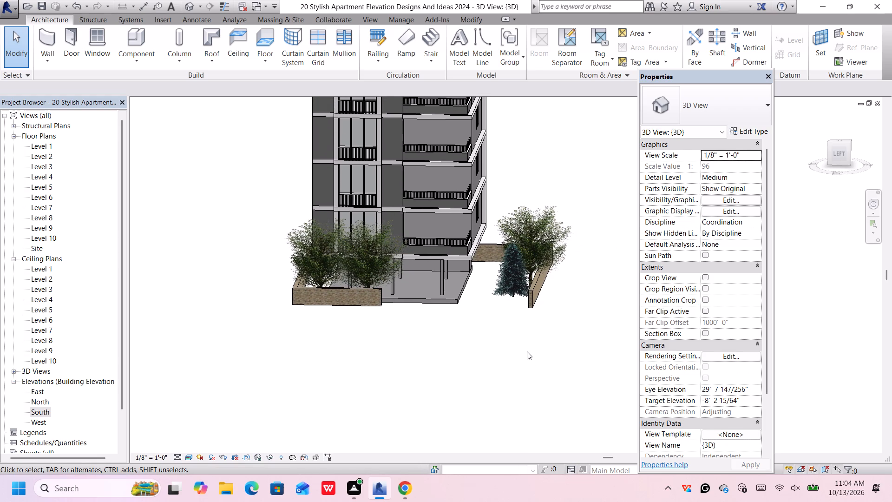
{"action": "middle_click_drag", "start_coordinate": [488, 332], "coordinate": [466, 328]}
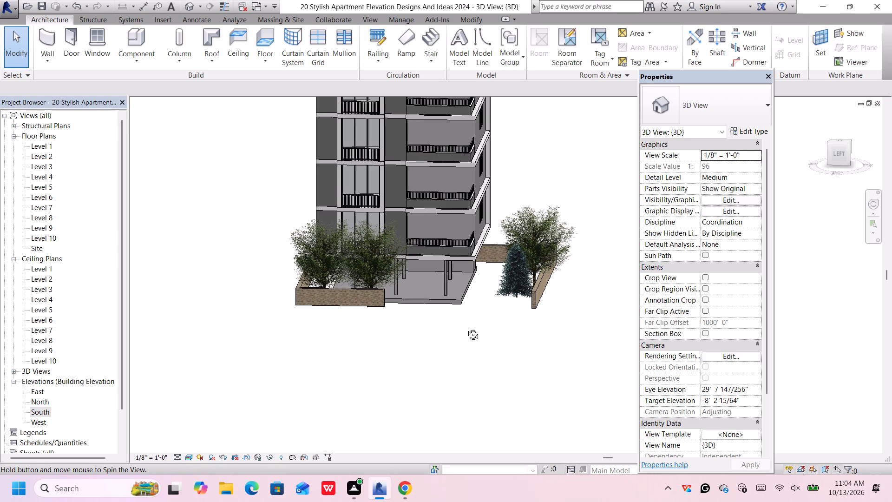
{"action": "middle_click_drag", "start_coordinate": [466, 328], "coordinate": [467, 330]}
{"action": "scroll", "coordinate": [510, 331], "scroll_direction": "down", "scroll_amount": 6}
{"action": "scroll", "coordinate": [567, 332], "scroll_direction": "down", "scroll_amount": 2}
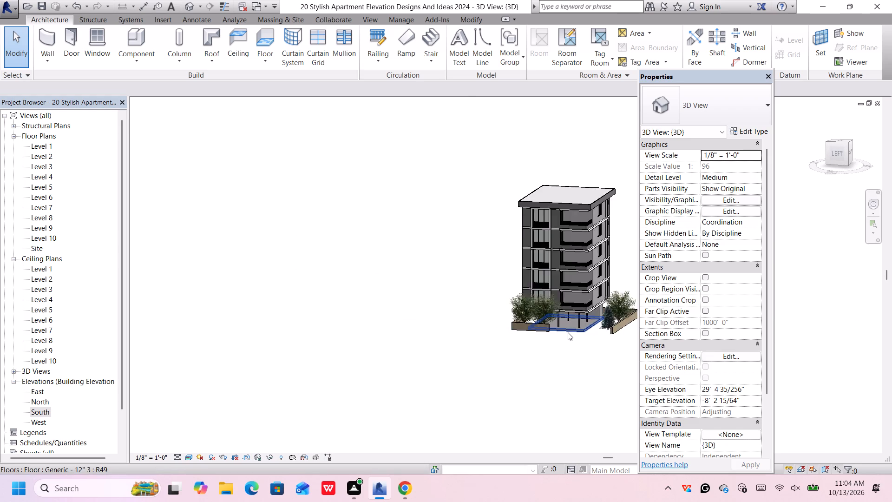
{"action": "scroll", "coordinate": [568, 332], "scroll_direction": "down", "scroll_amount": 3}
{"action": "scroll", "coordinate": [581, 341], "scroll_direction": "up", "scroll_amount": 9}
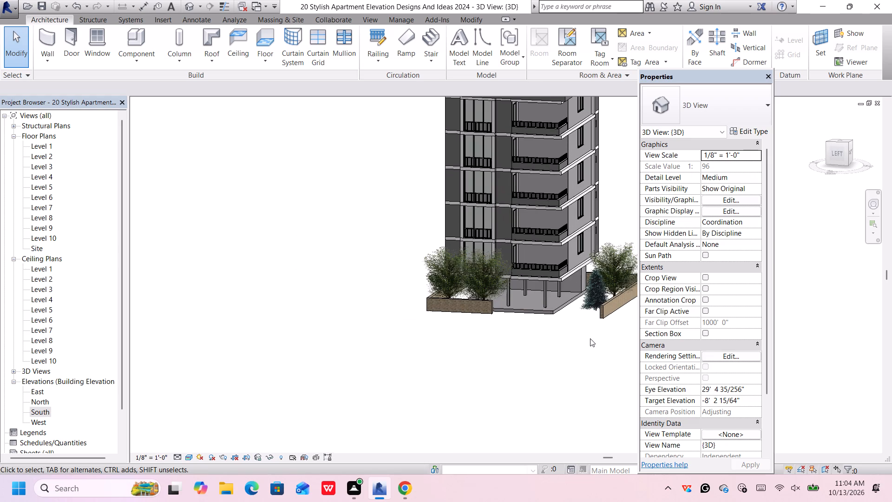
{"action": "scroll", "coordinate": [582, 327], "scroll_direction": "up", "scroll_amount": 2}
{"action": "scroll", "coordinate": [582, 327], "scroll_direction": "down", "scroll_amount": 1}
{"action": "scroll", "coordinate": [582, 327], "scroll_direction": "up", "scroll_amount": 1}
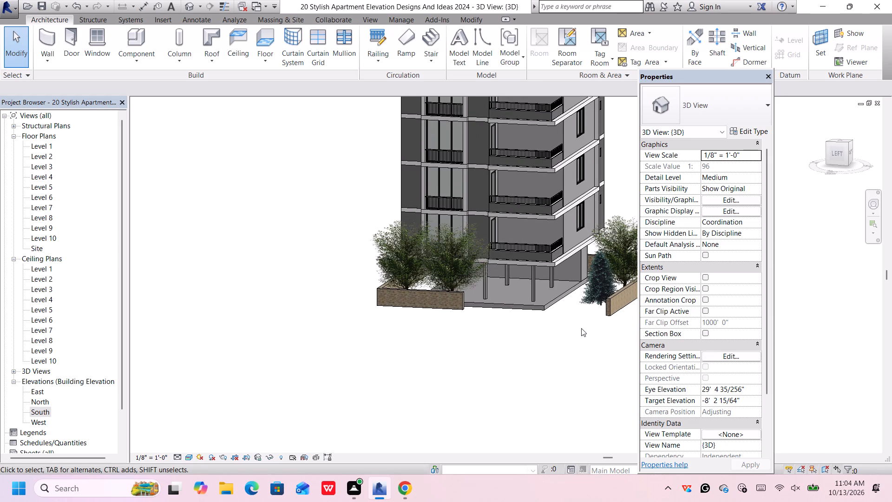
In top view, sketch a rectangular Generic - 2" floor boundary on Level 1 along the inner faces of the retaining walls, about 54 feet deep.
{"action": "middle_click_drag", "start_coordinate": [580, 330], "coordinate": [566, 322]}
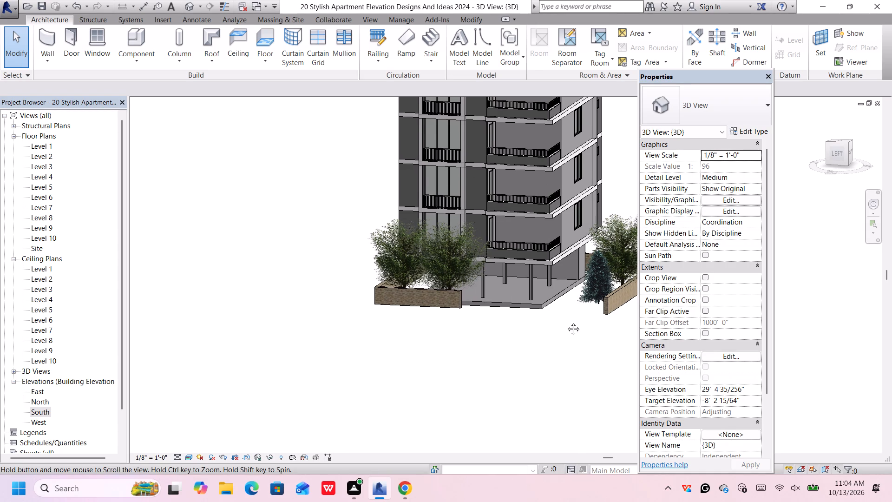
{"action": "middle_click_drag", "start_coordinate": [566, 322], "coordinate": [517, 309]}
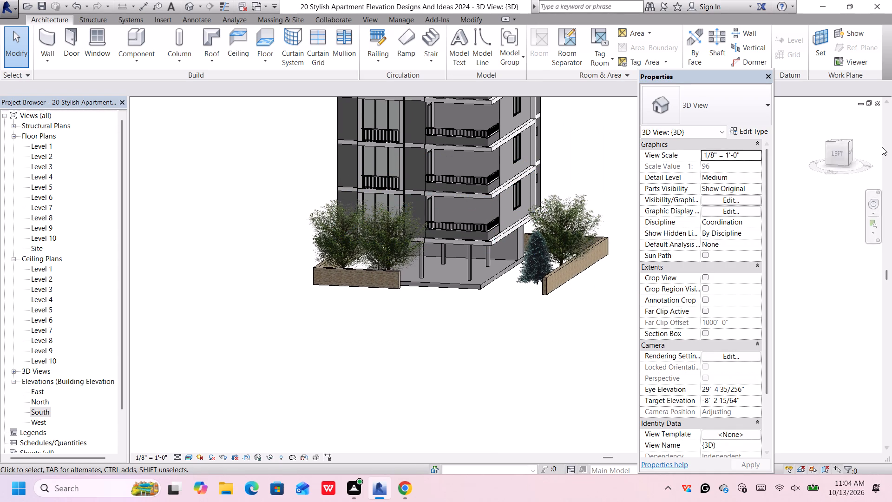
{"action": "left_click", "coordinate": [839, 141]}
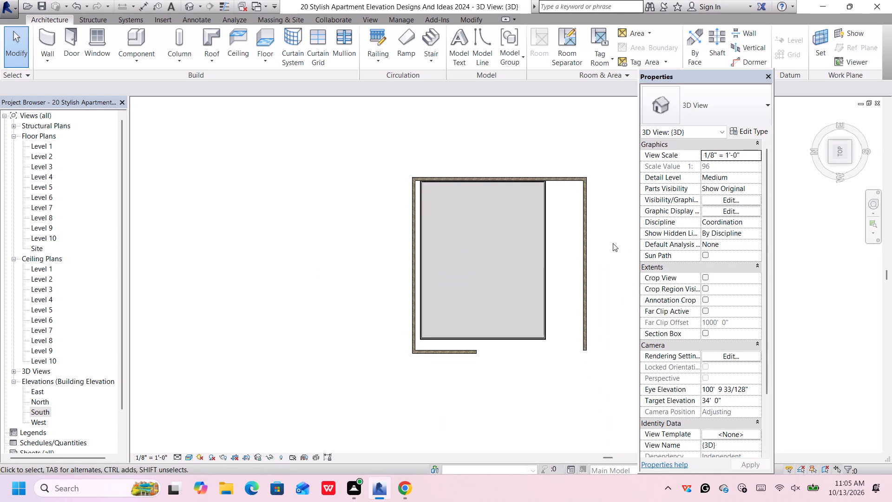
{"action": "middle_click_drag", "start_coordinate": [611, 242], "coordinate": [571, 230]}
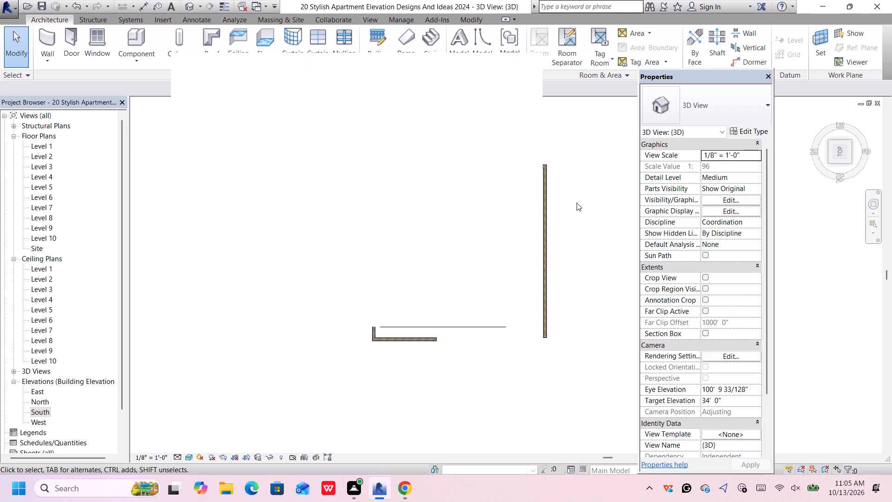
{"action": "left_click", "coordinate": [521, 68]}
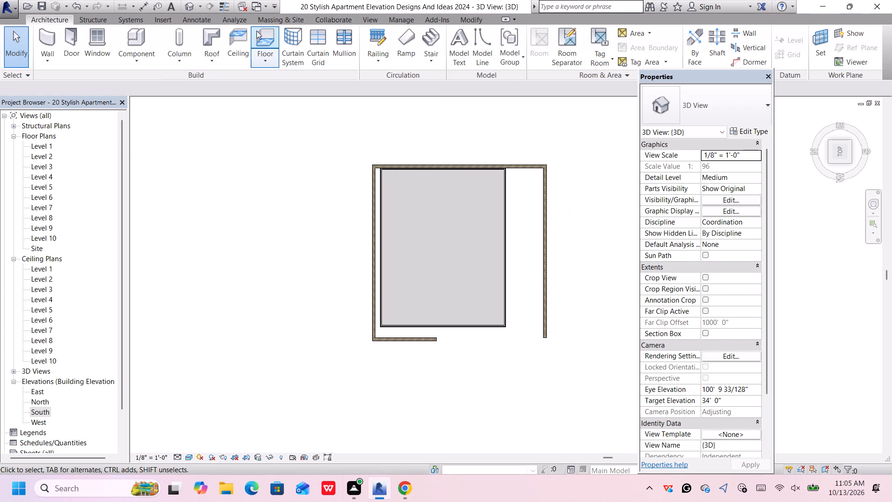
{"action": "left_click", "coordinate": [260, 33]}
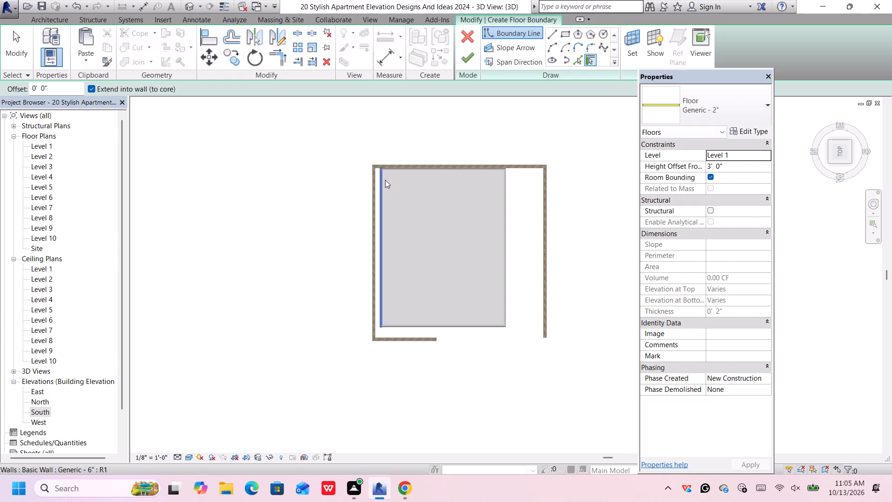
{"action": "left_click", "coordinate": [567, 35]}
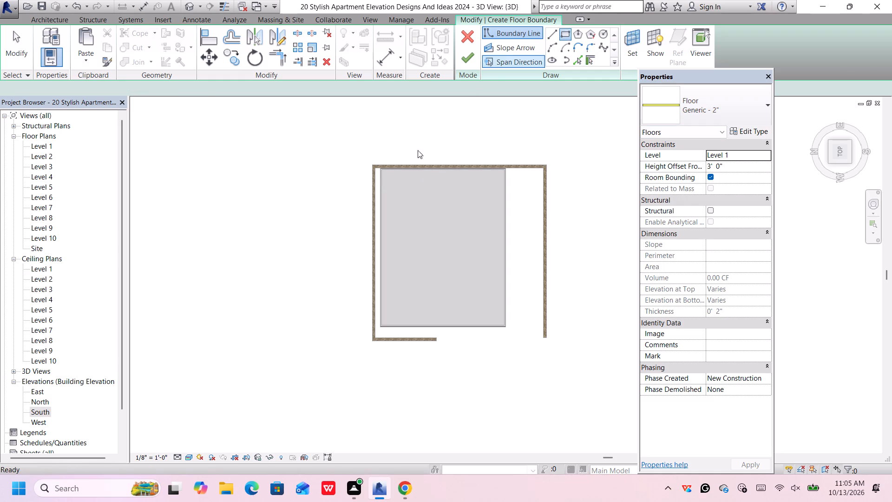
{"action": "scroll", "coordinate": [375, 169], "scroll_direction": "up", "scroll_amount": 3}
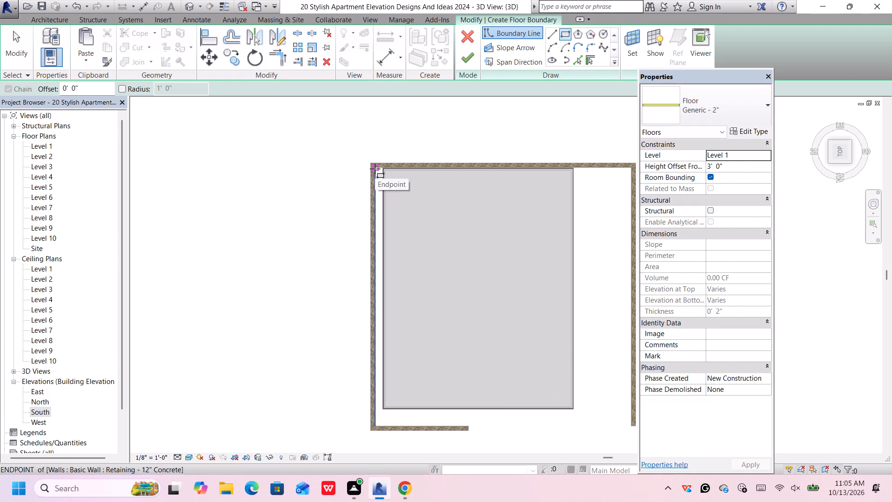
{"action": "left_click", "coordinate": [375, 169]}
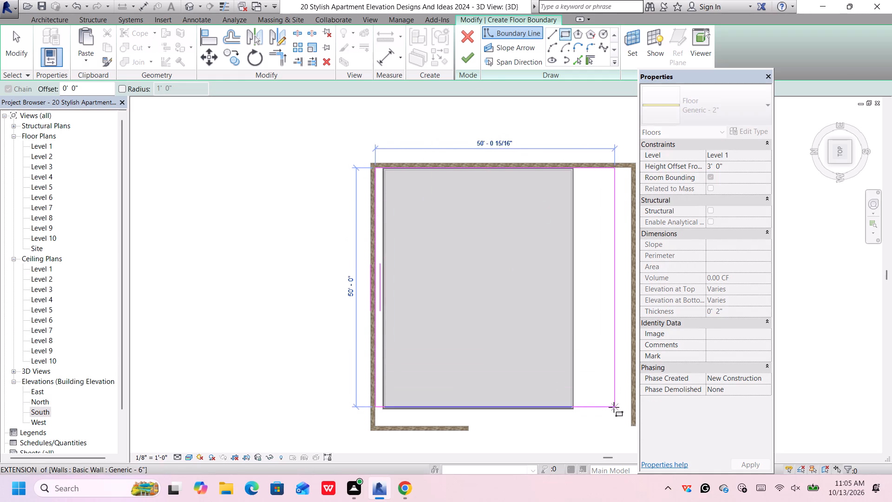
{"action": "middle_click_drag", "start_coordinate": [614, 407], "coordinate": [576, 351]}
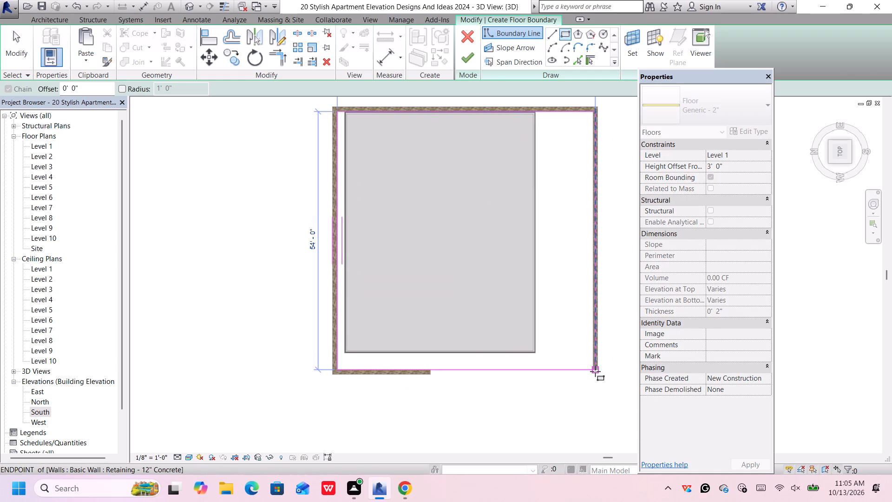
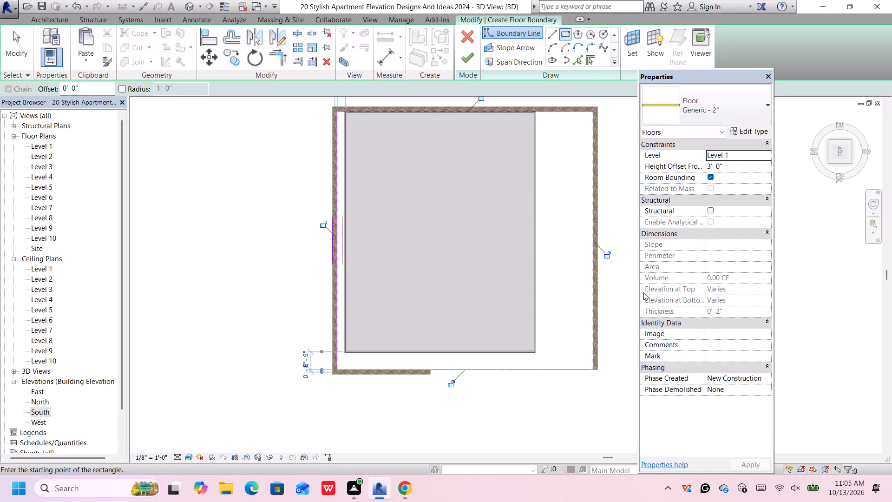
Set the floor's height offset from Level 1 to 0' 0" and finish the rectangular floor boundary inside the compound walls.
{"action": "left_click", "coordinate": [733, 161]}
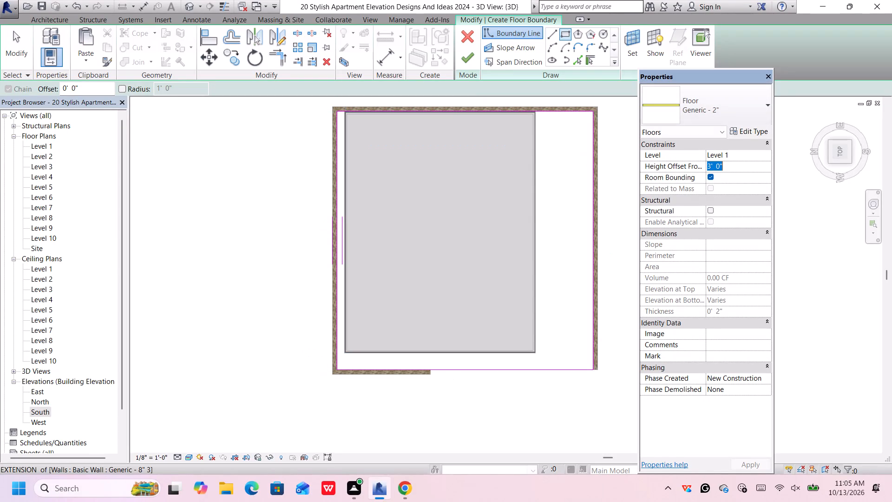
{"action": "key", "text": "BackSpace"}
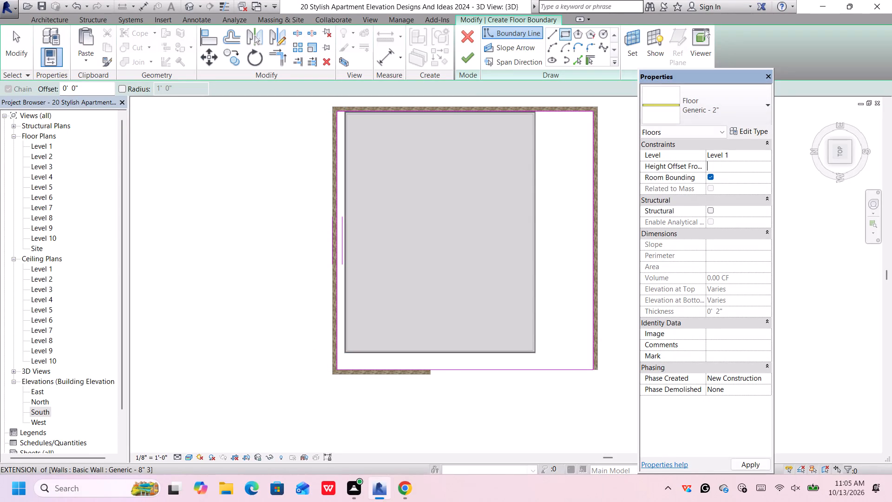
{"action": "type", "text": "0'"}
{"action": "key", "text": "Return"}
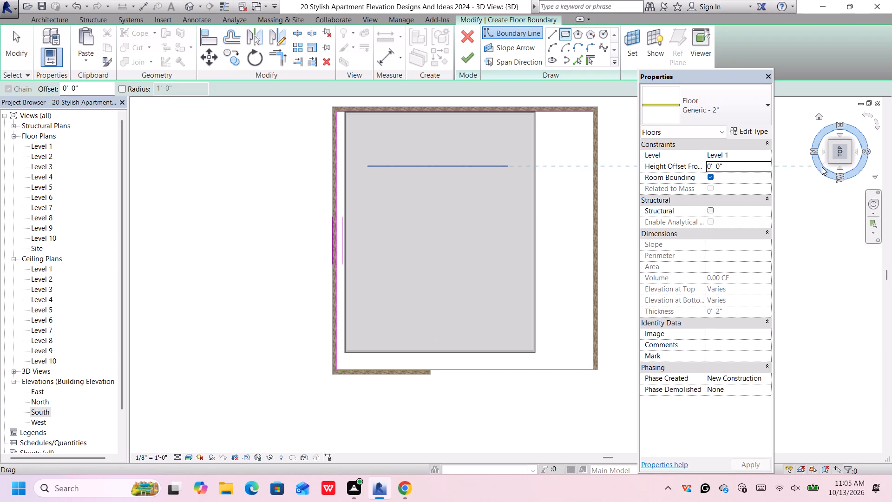
{"action": "left_click", "coordinate": [469, 58]}
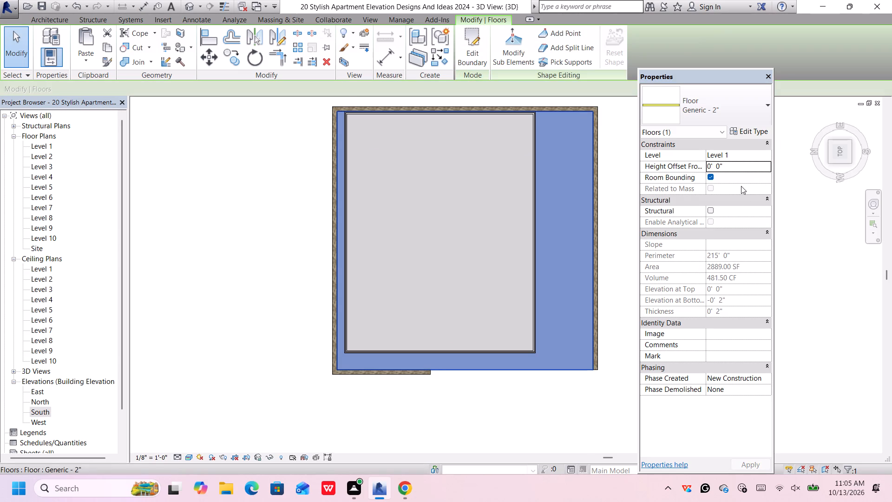
Examine the new ground floor in 3D around the building base, trees, compound walls and open front edge.
{"action": "left_click", "coordinate": [829, 162]}
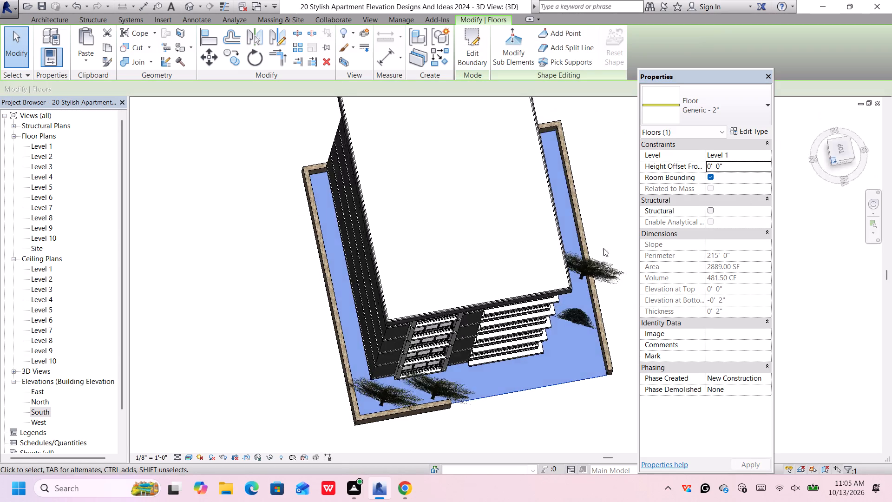
{"action": "middle_click_drag", "start_coordinate": [562, 324], "coordinate": [519, 264]}
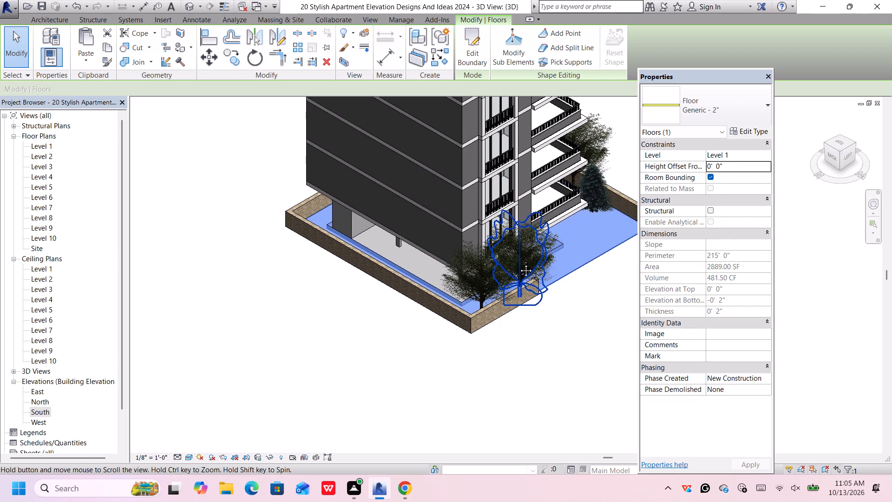
{"action": "middle_click_drag", "start_coordinate": [608, 278], "coordinate": [576, 258]}
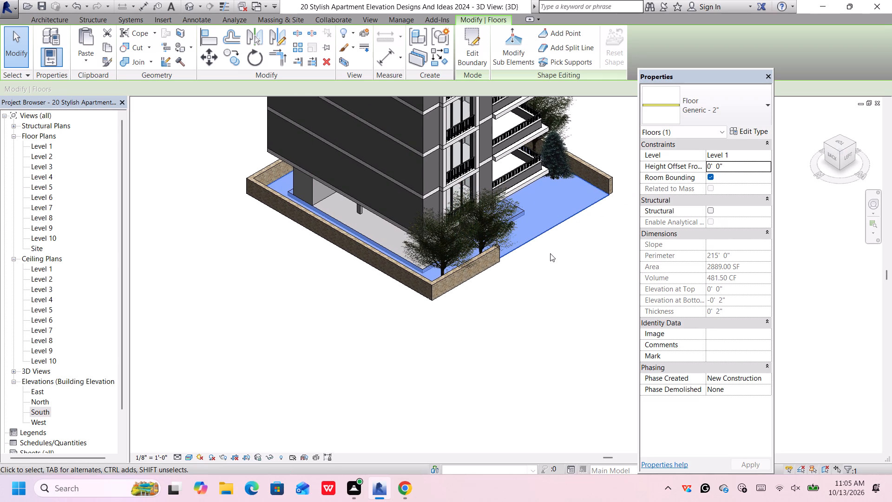
{"action": "left_click", "coordinate": [551, 257]}
{"action": "scroll", "coordinate": [542, 233], "scroll_direction": "up", "scroll_amount": 2}
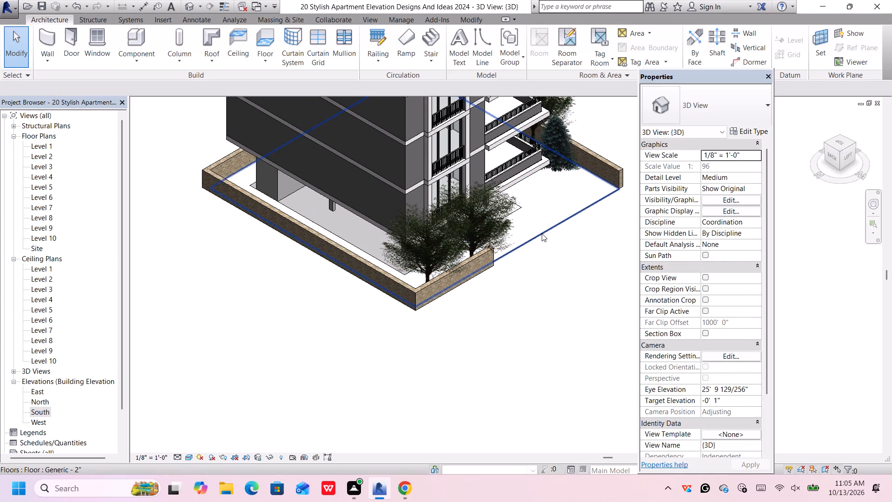
{"action": "scroll", "coordinate": [541, 230], "scroll_direction": "up", "scroll_amount": 6}
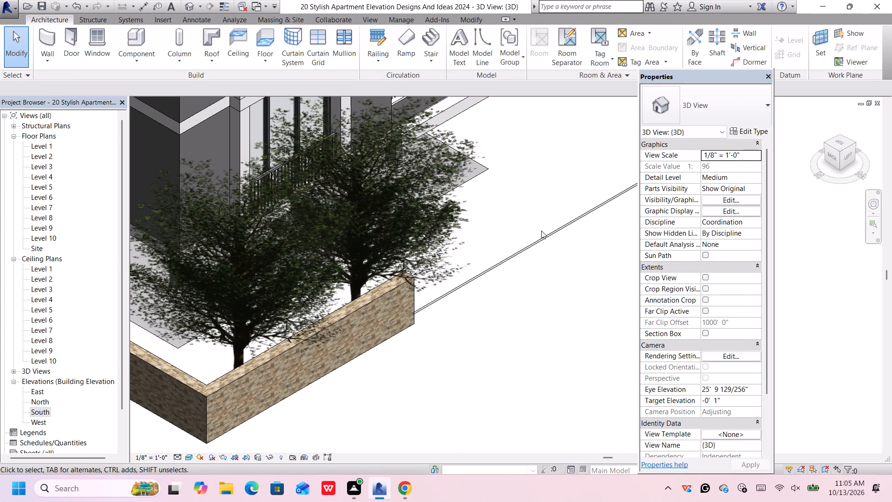
{"action": "scroll", "coordinate": [541, 231], "scroll_direction": "down", "scroll_amount": 7}
{"action": "middle_click_drag", "start_coordinate": [551, 314], "coordinate": [551, 314]}
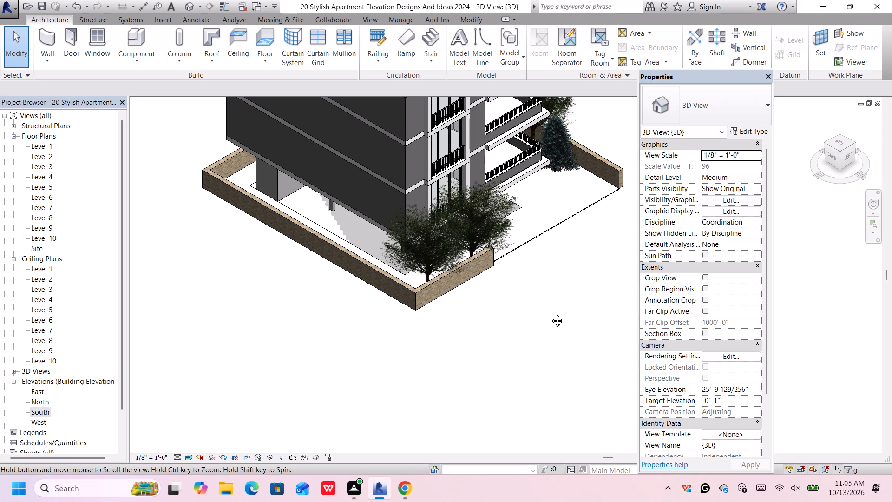
{"action": "middle_click_drag", "start_coordinate": [551, 314], "coordinate": [415, 206]}
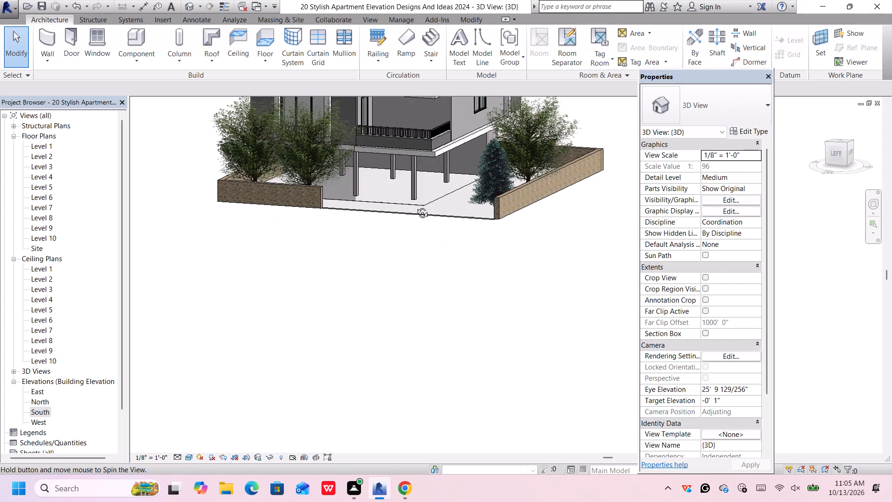
{"action": "middle_click_drag", "start_coordinate": [415, 206], "coordinate": [414, 205]}
{"action": "scroll", "coordinate": [415, 239], "scroll_direction": "up", "scroll_amount": 2}
{"action": "middle_click", "coordinate": [437, 273]}
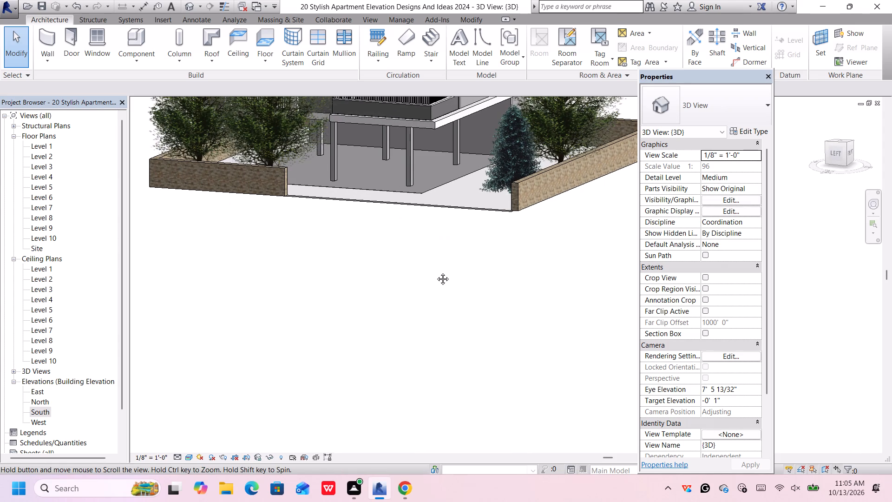
{"action": "left_click", "coordinate": [437, 233]}
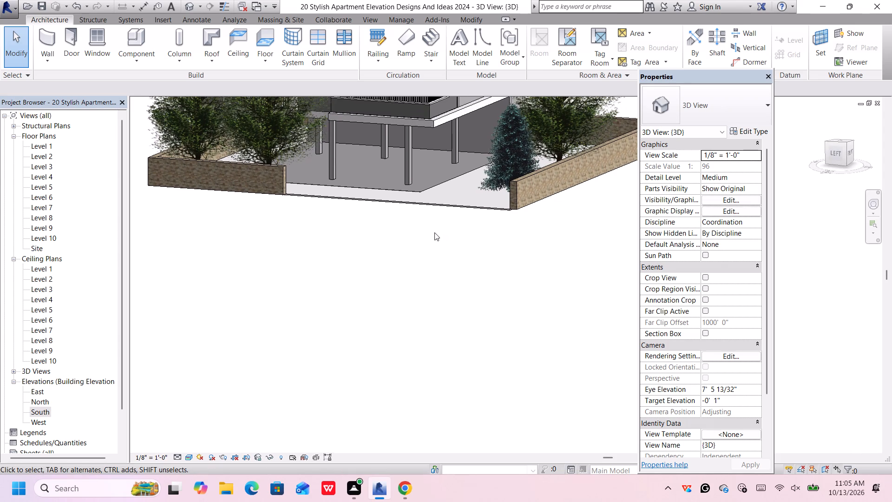
{"action": "scroll", "coordinate": [399, 203], "scroll_direction": "down", "scroll_amount": 5}
{"action": "middle_click_drag", "start_coordinate": [396, 212], "coordinate": [396, 212]}
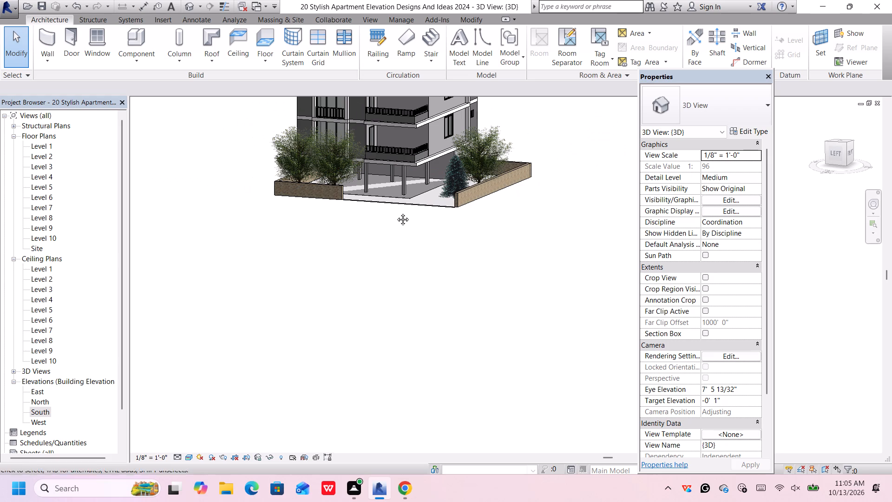
{"action": "middle_click_drag", "start_coordinate": [396, 212], "coordinate": [410, 243]}
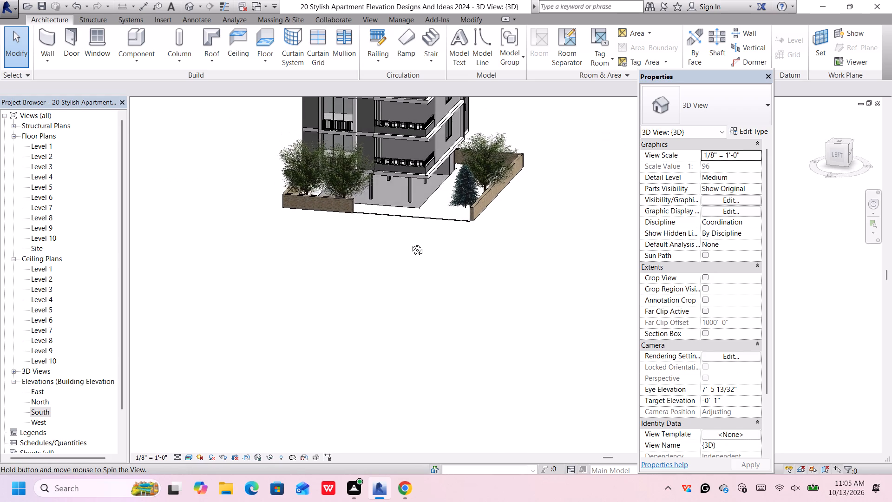
{"action": "middle_click_drag", "start_coordinate": [410, 243], "coordinate": [388, 218]}
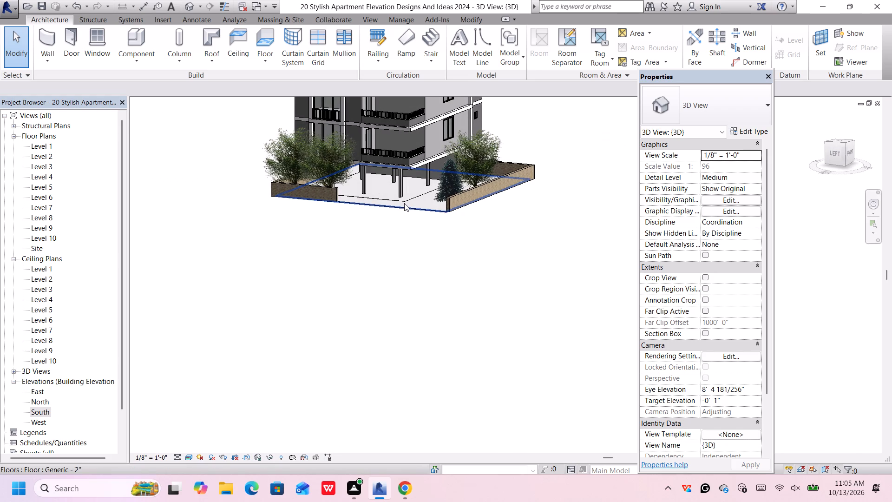
Open the type properties of the Generic - 2" floor inside the compound walls.
{"action": "left_click", "coordinate": [405, 203]}
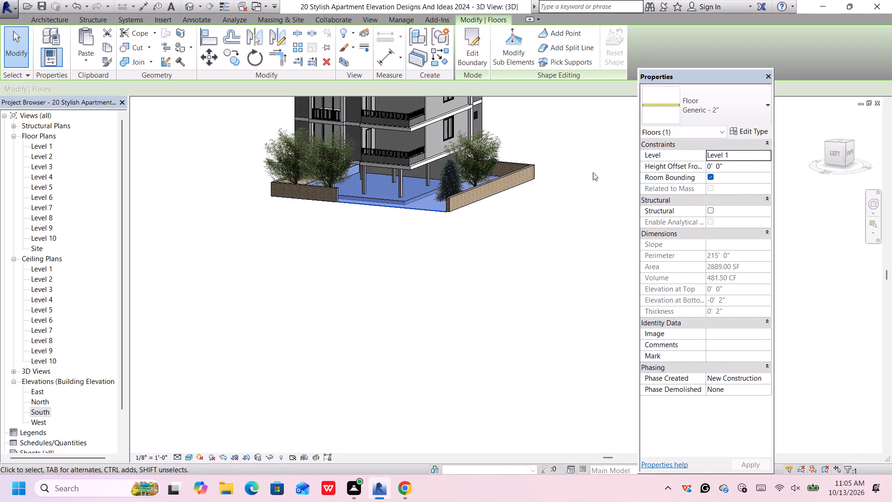
{"action": "left_click", "coordinate": [757, 130]}
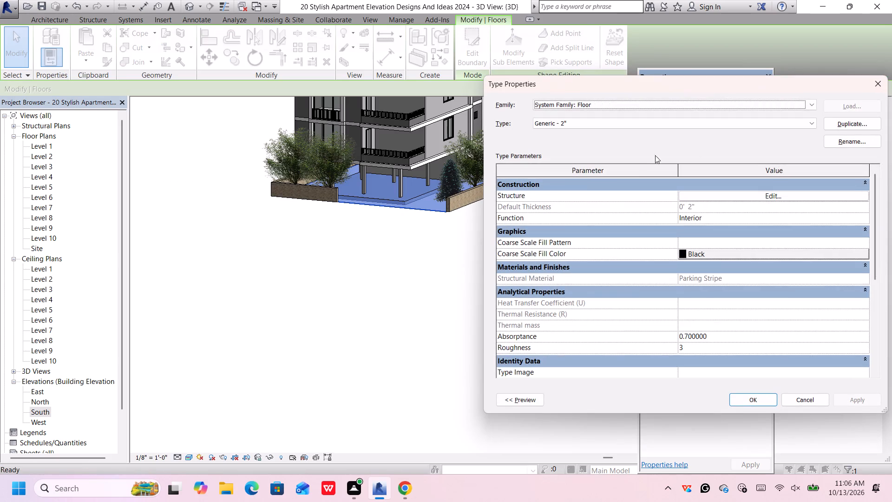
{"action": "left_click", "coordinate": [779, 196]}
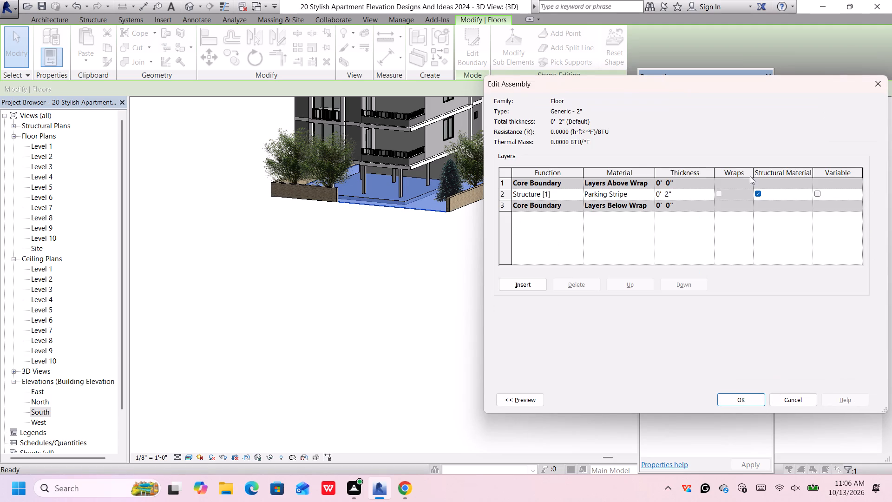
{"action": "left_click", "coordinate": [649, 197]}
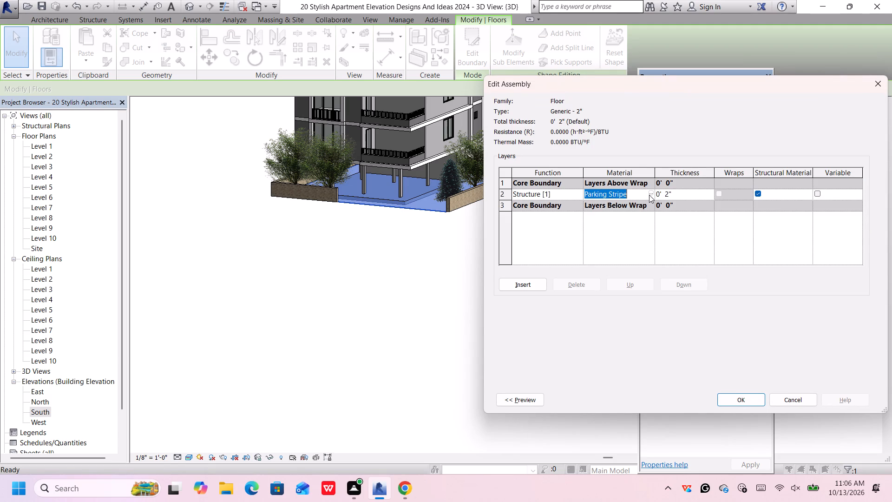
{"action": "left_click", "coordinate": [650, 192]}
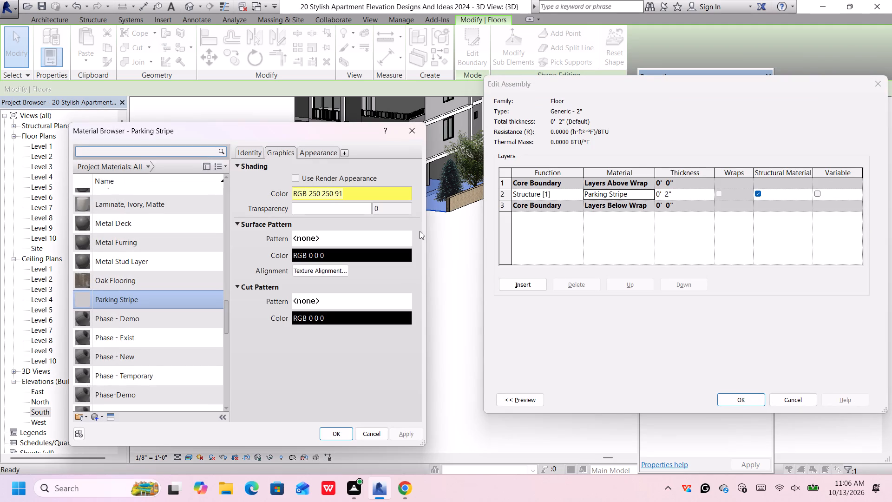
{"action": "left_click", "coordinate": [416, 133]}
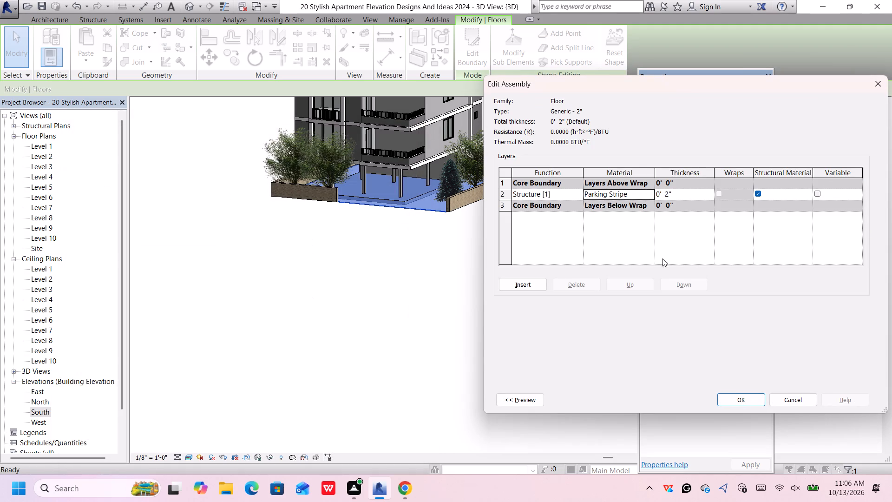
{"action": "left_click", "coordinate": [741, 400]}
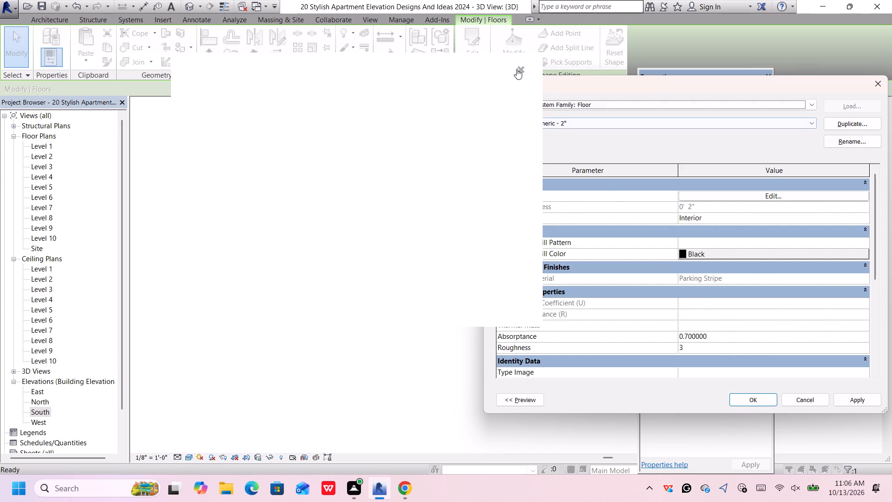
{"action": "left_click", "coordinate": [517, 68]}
Duplicate the compound floor's type as Generic - 2" 2.
{"action": "left_click", "coordinate": [841, 123]}
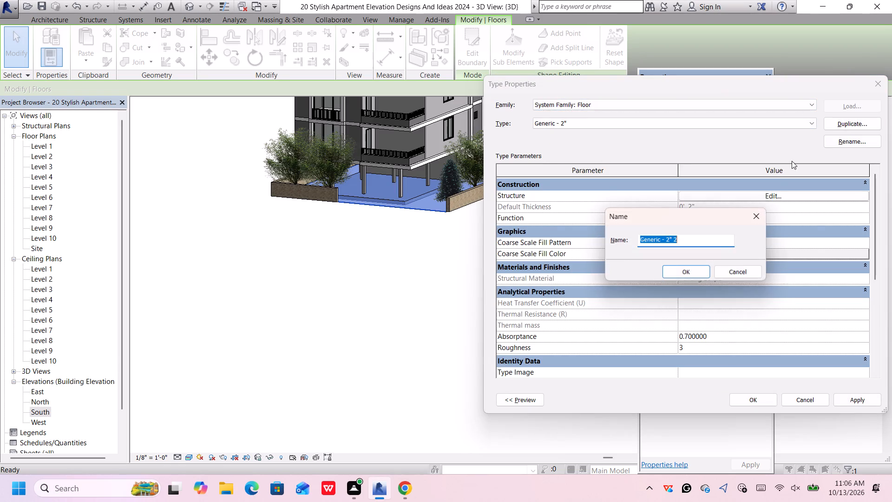
{"action": "left_click", "coordinate": [688, 269]}
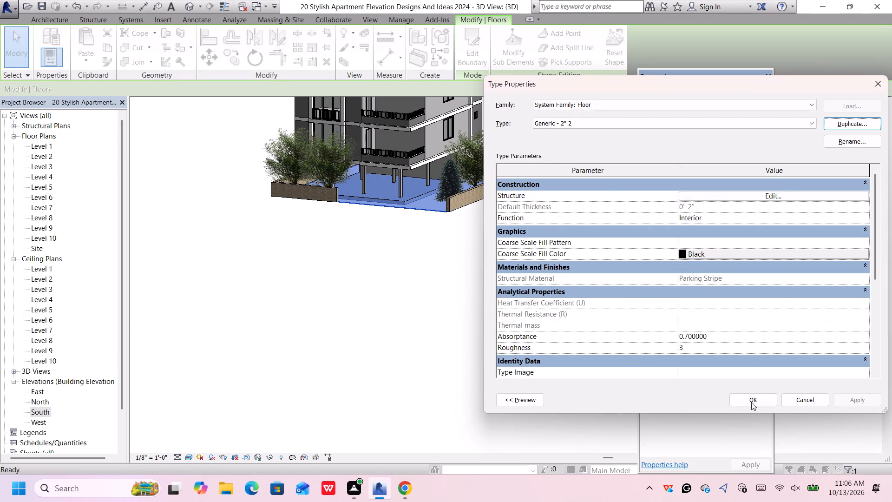
Replace the appearance of the structure layer's Parking Stripe material with the Grass - Bermuda asset, found by searching "grass".
{"action": "left_click", "coordinate": [777, 198]}
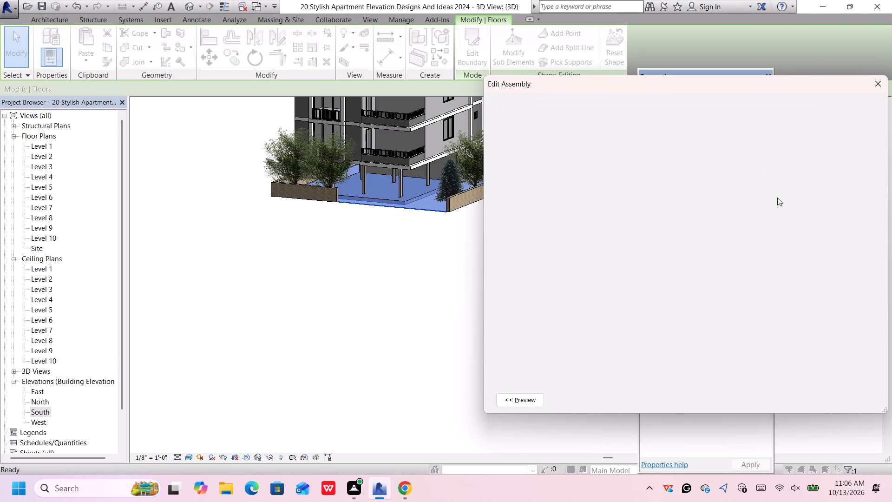
{"action": "left_click", "coordinate": [651, 196]}
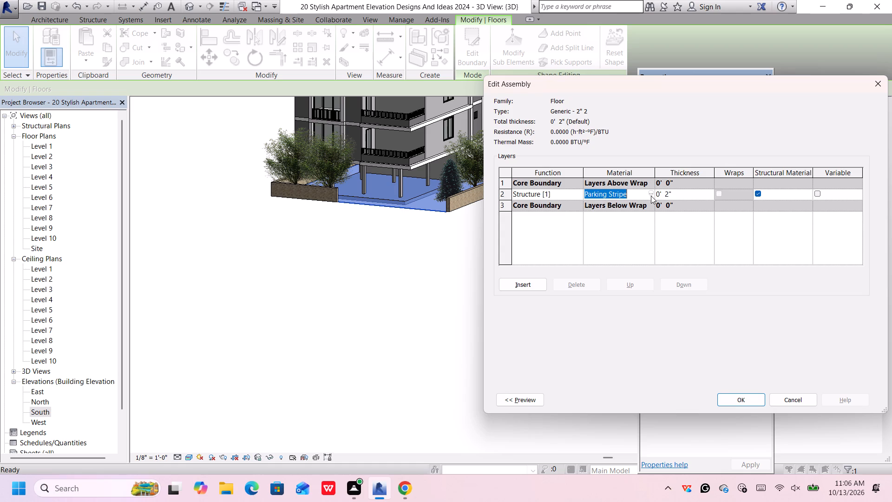
{"action": "left_click", "coordinate": [652, 187]}
{"action": "left_click", "coordinate": [652, 194]}
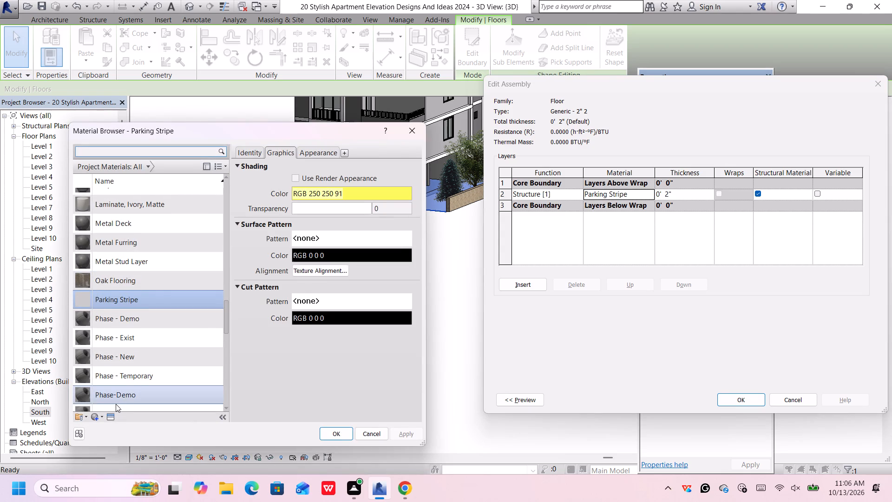
{"action": "left_click", "coordinate": [109, 417]}
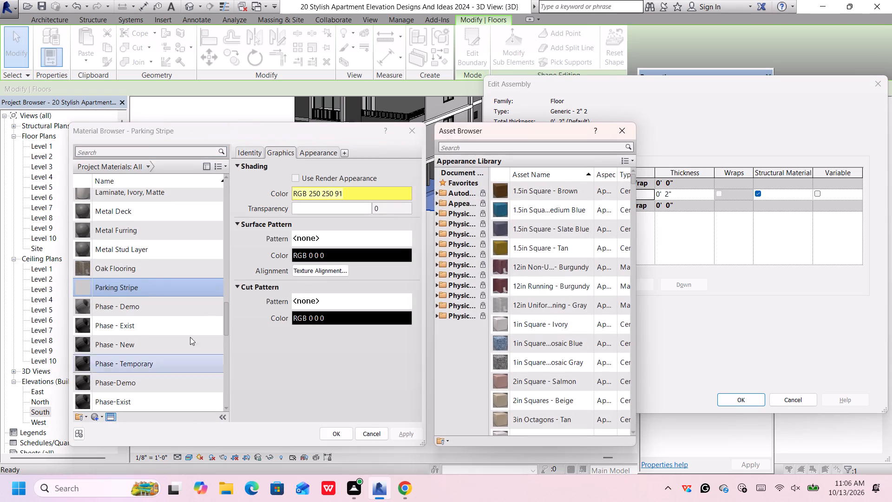
{"action": "left_click", "coordinate": [475, 147]}
{"action": "type", "text": "grass"}
{"action": "key", "text": "Return"}
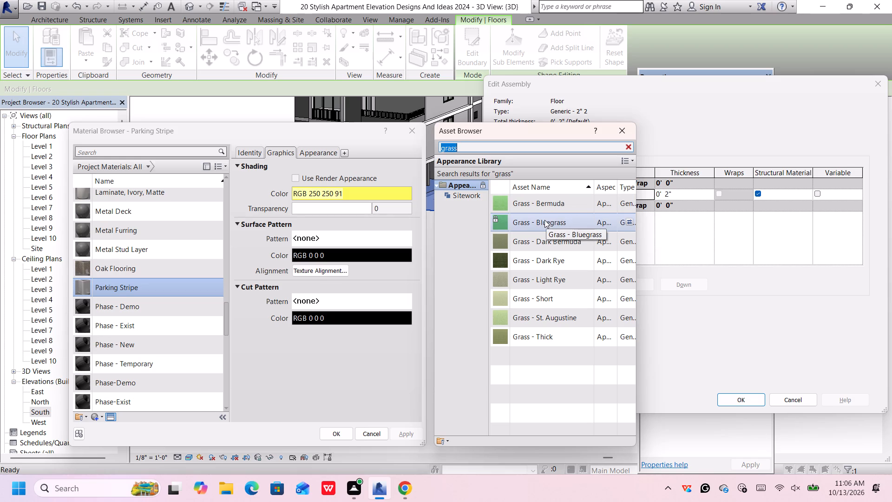
{"action": "left_click", "coordinate": [550, 210]}
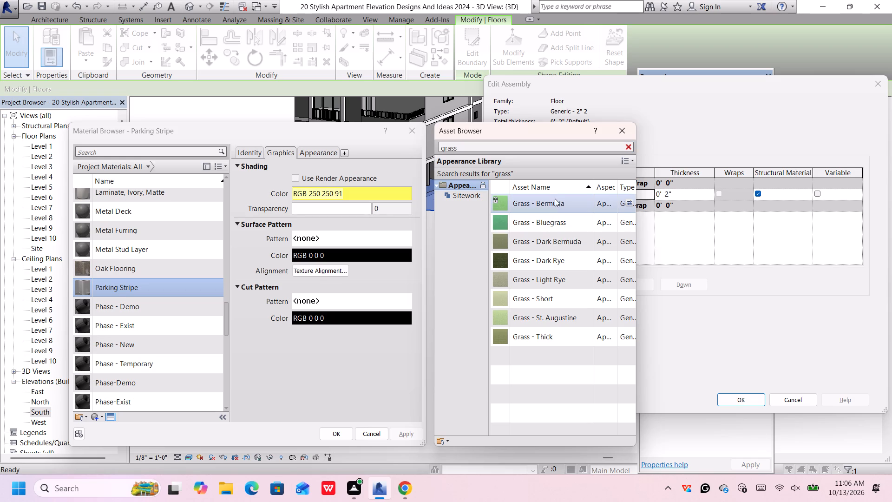
{"action": "double_click", "coordinate": [553, 203]}
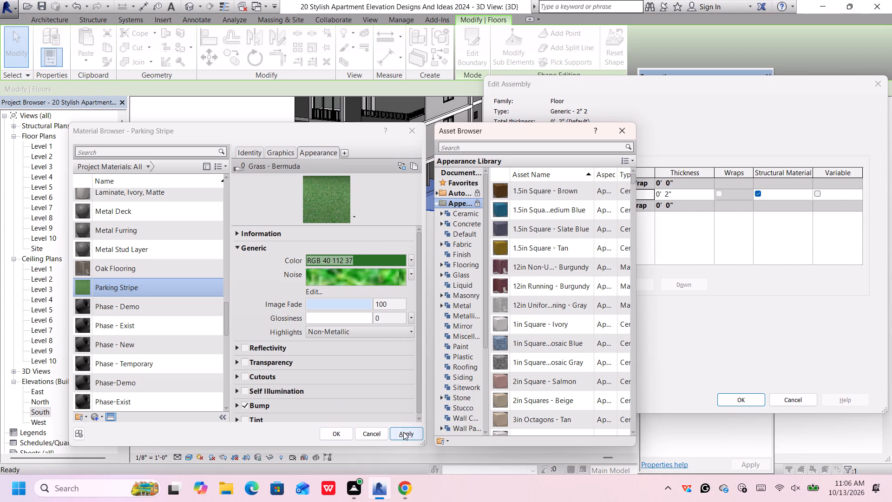
{"action": "left_click", "coordinate": [338, 433]}
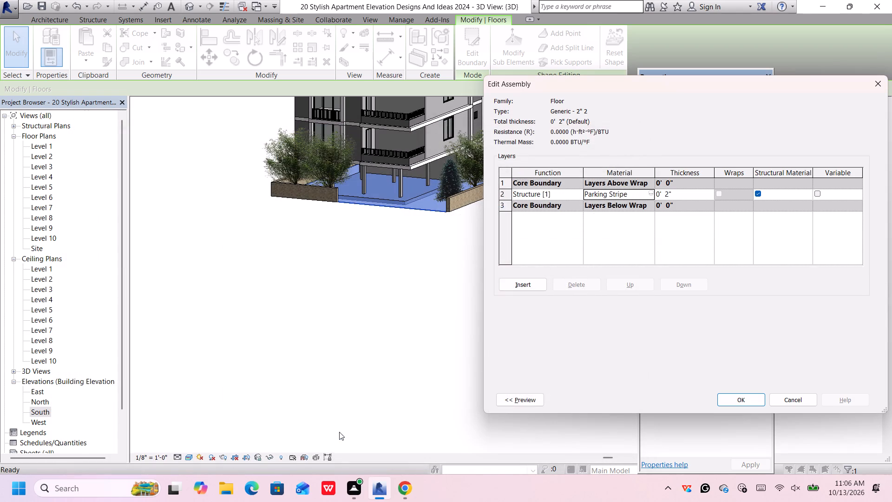
{"action": "left_click", "coordinate": [730, 398]}
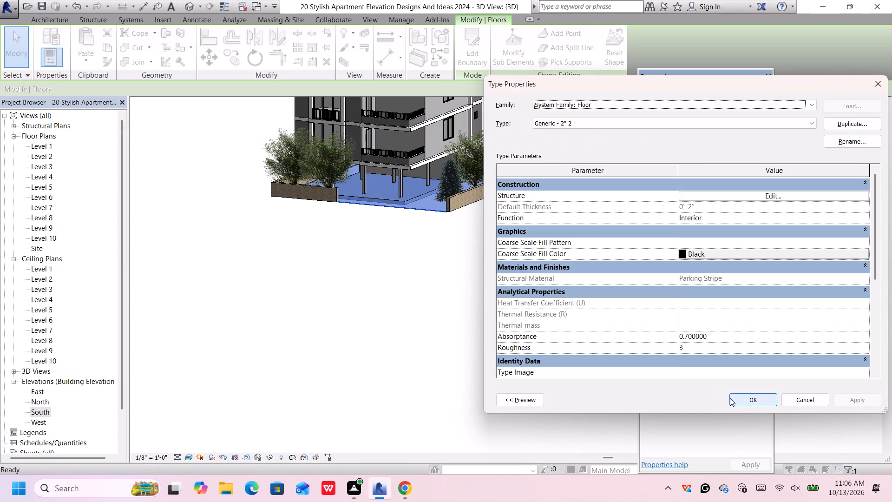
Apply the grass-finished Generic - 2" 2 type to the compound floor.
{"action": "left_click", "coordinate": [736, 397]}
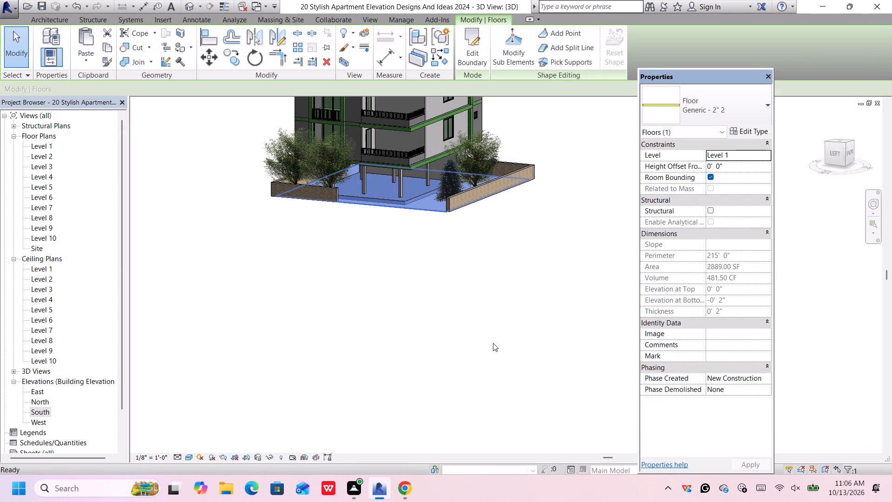
Examine the grass finish in 3D across the compound ground, balcony slab edges, lowest storey group and roof.
{"action": "middle_click_drag", "start_coordinate": [437, 266], "coordinate": [440, 357]}
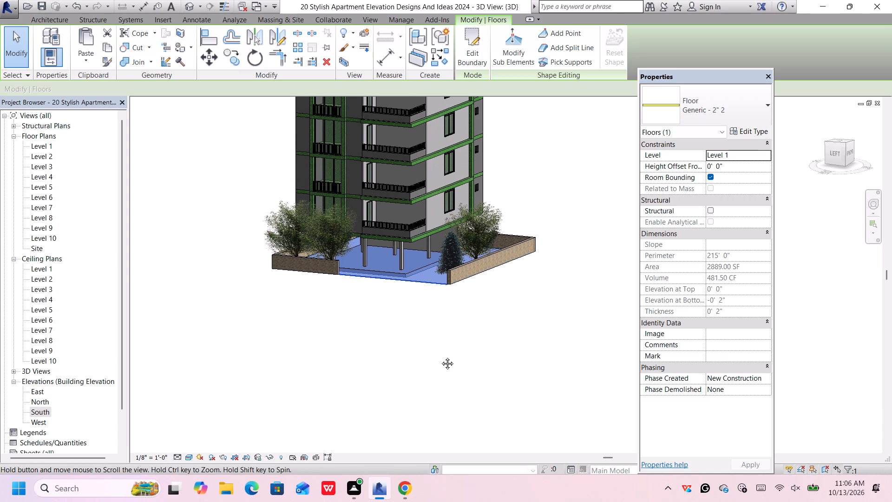
{"action": "middle_click_drag", "start_coordinate": [440, 357], "coordinate": [444, 374]}
{"action": "scroll", "coordinate": [469, 334], "scroll_direction": "down", "scroll_amount": 3}
{"action": "scroll", "coordinate": [523, 264], "scroll_direction": "up", "scroll_amount": 1}
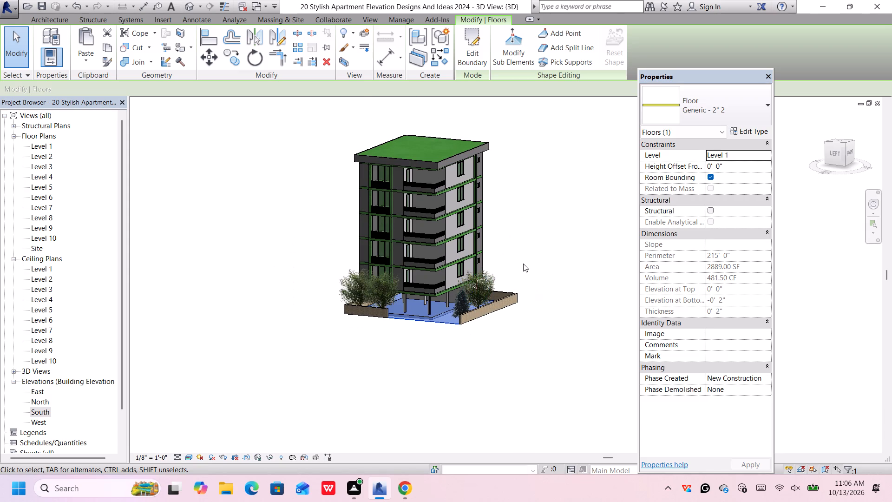
{"action": "scroll", "coordinate": [523, 264], "scroll_direction": "down", "scroll_amount": 1}
{"action": "scroll", "coordinate": [523, 264], "scroll_direction": "up", "scroll_amount": 1}
{"action": "left_click", "coordinate": [460, 366]}
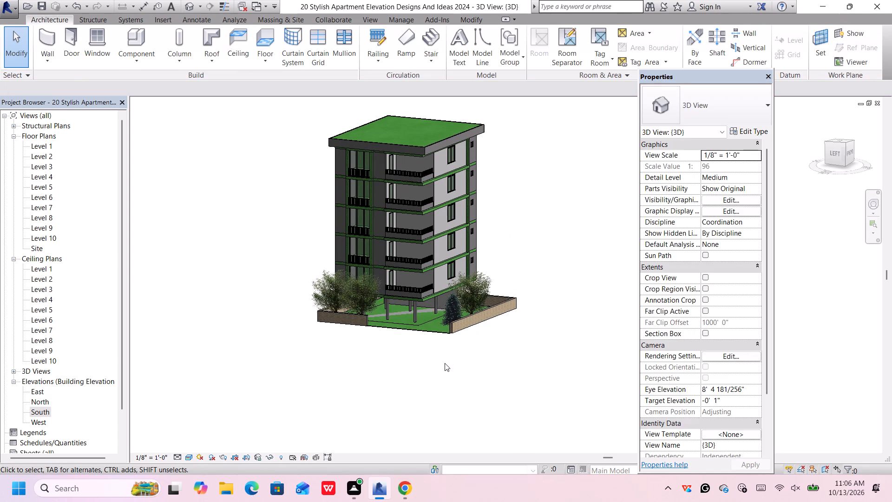
{"action": "scroll", "coordinate": [436, 351], "scroll_direction": "up", "scroll_amount": 4}
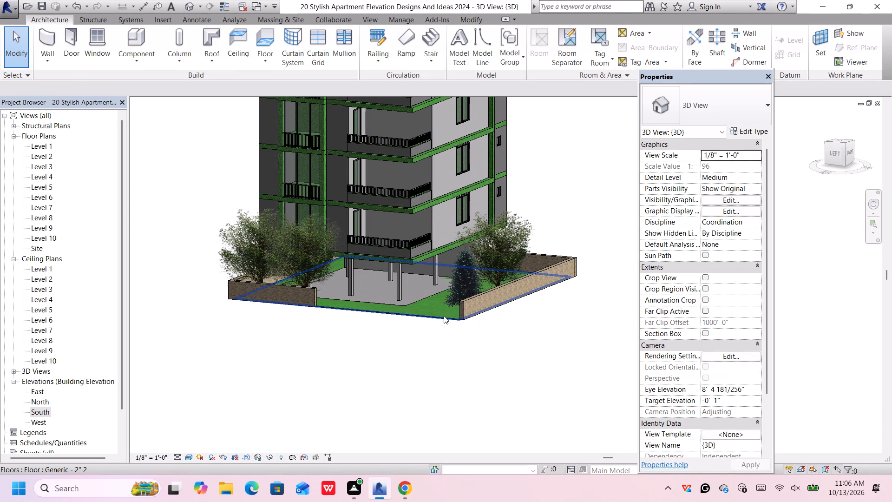
{"action": "left_click", "coordinate": [426, 255]}
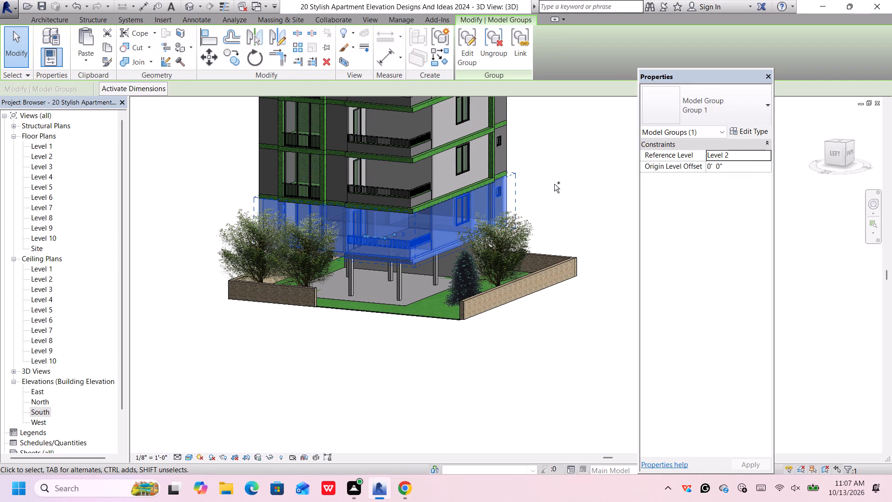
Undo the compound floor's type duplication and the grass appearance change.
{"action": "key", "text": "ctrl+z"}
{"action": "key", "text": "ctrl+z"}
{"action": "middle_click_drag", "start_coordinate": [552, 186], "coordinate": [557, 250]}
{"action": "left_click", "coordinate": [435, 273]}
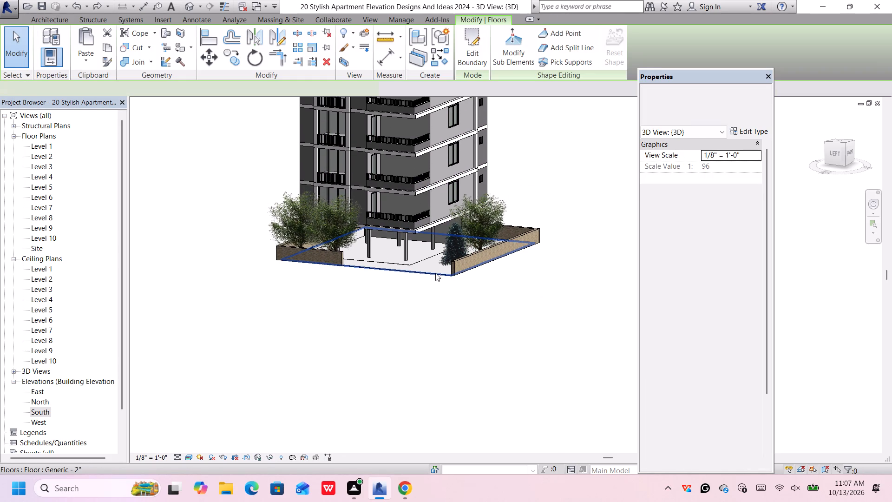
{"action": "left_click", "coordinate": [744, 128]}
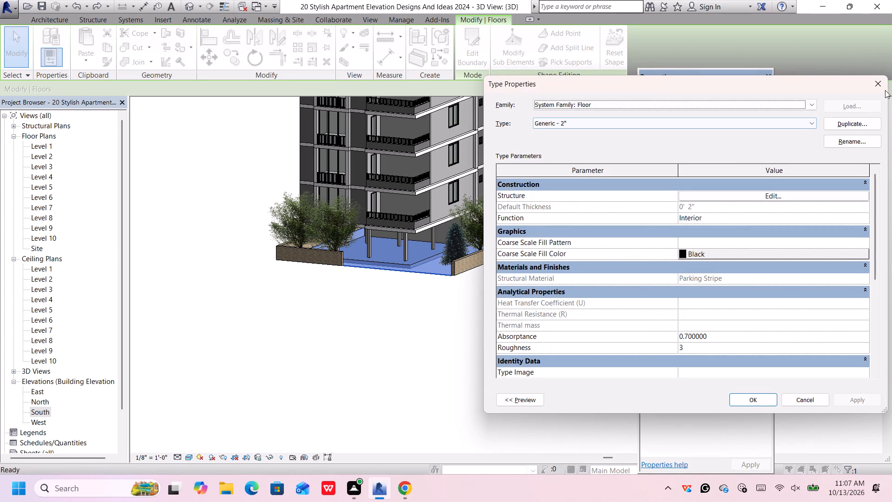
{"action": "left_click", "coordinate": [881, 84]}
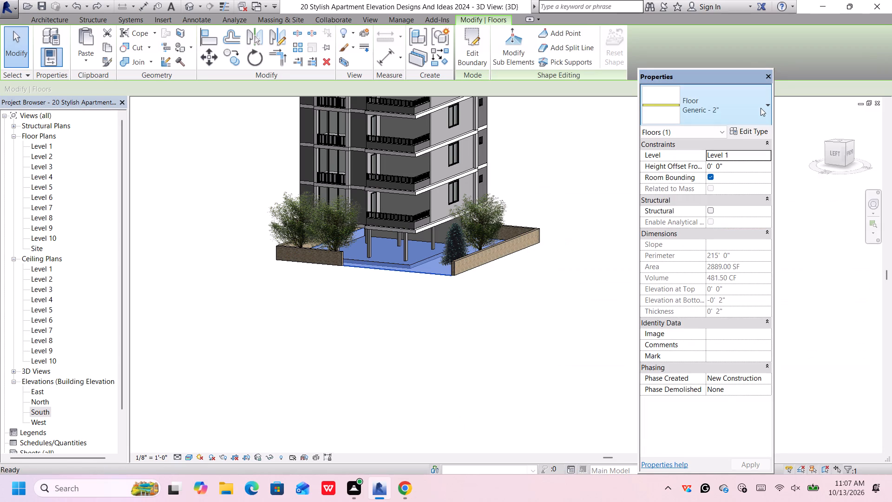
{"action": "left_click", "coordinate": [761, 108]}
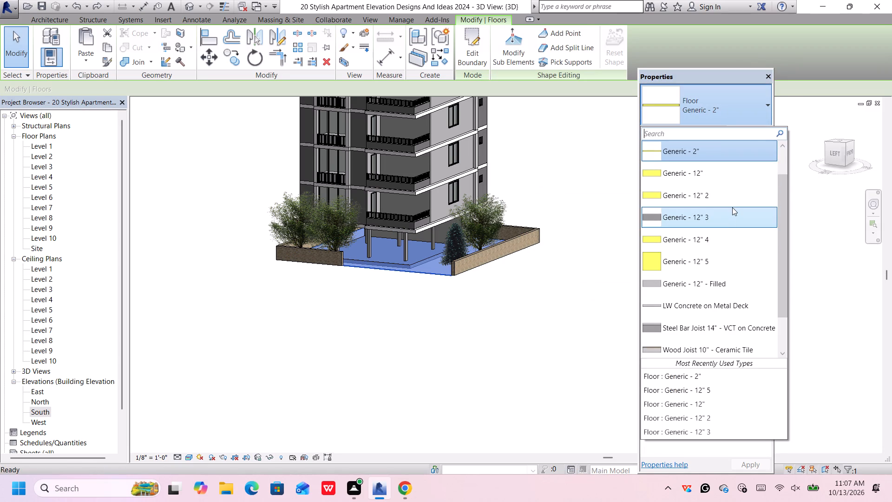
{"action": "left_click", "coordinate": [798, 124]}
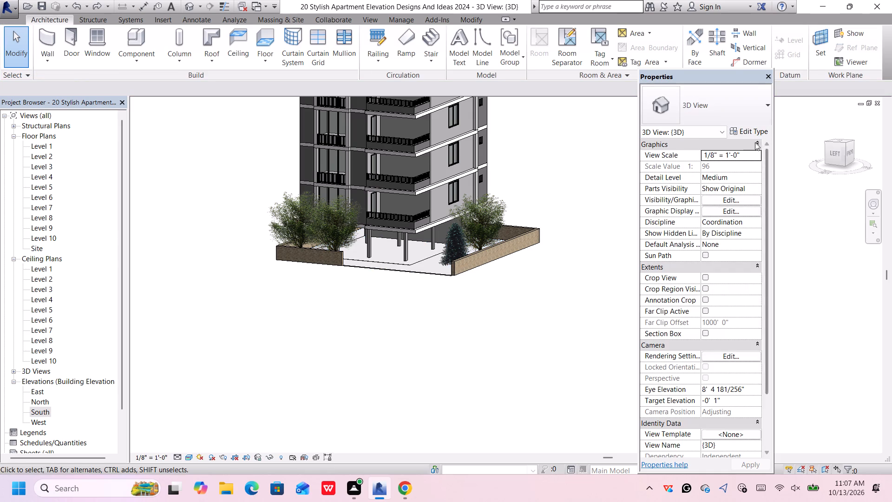
Duplicate the type of the floor inside the compound walls as Generic - 2" 2.
{"action": "left_click", "coordinate": [426, 270]}
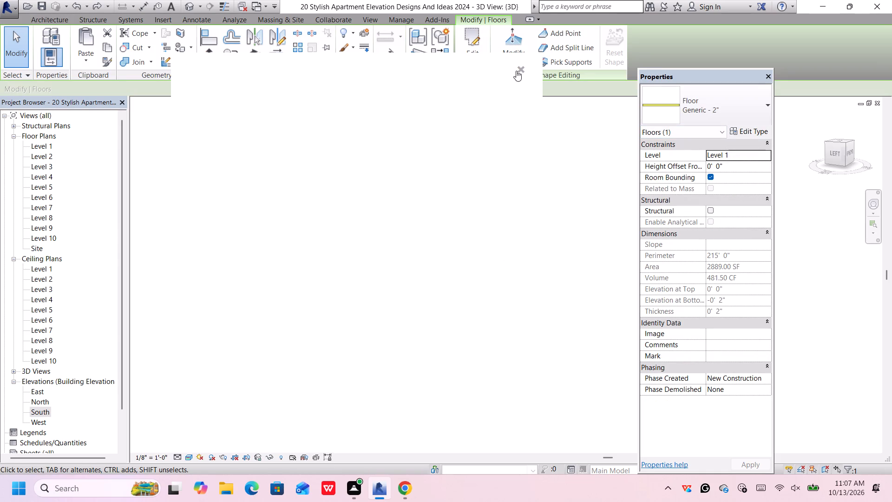
{"action": "left_click", "coordinate": [518, 70]}
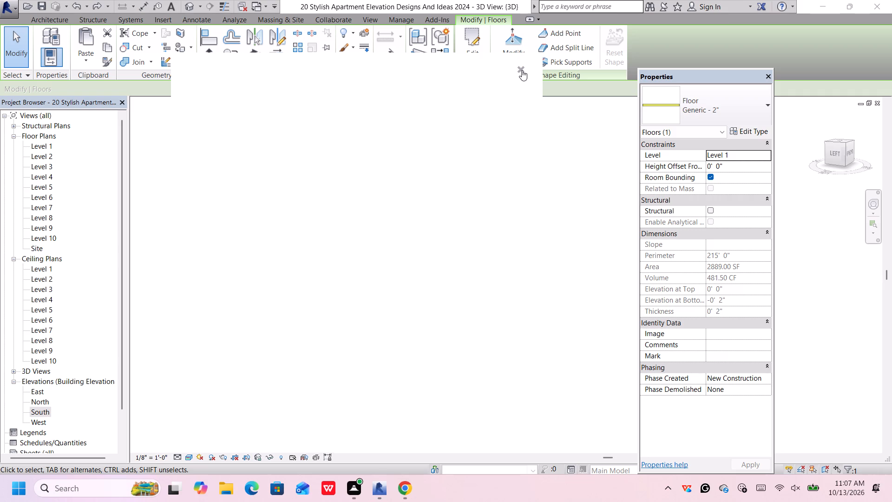
{"action": "left_click", "coordinate": [740, 126]}
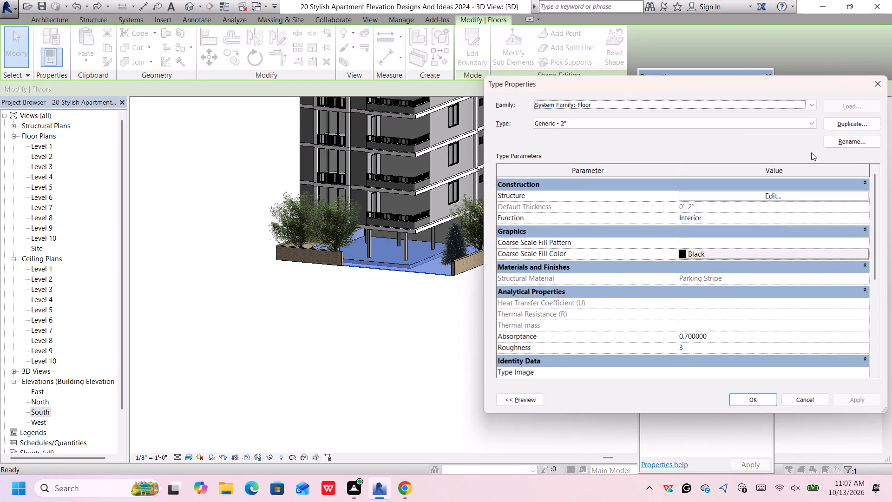
{"action": "left_click", "coordinate": [850, 121]}
{"action": "left_click", "coordinate": [697, 273]}
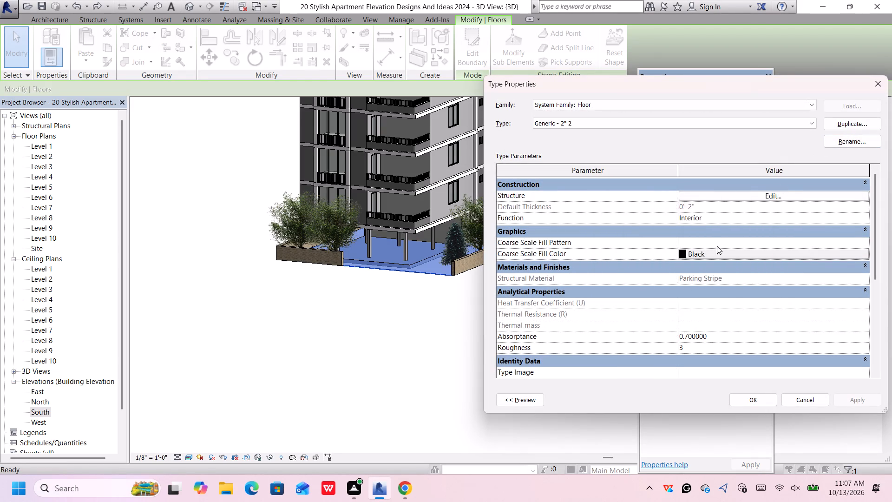
Replace the appearance of the structure layer's Parking Stripe material with the Grass - Bermuda asset, found by searching "grass".
{"action": "left_click", "coordinate": [758, 192]}
{"action": "left_click", "coordinate": [651, 191]}
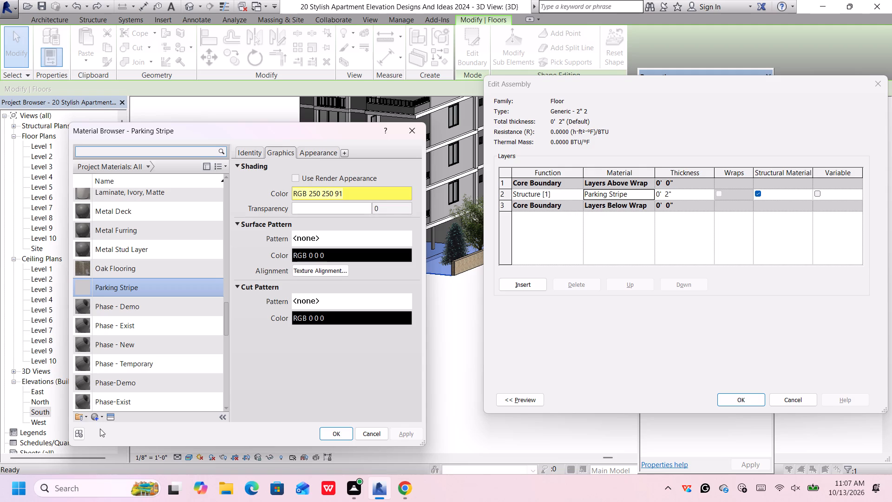
{"action": "left_click", "coordinate": [107, 419]}
{"action": "left_click", "coordinate": [568, 145]}
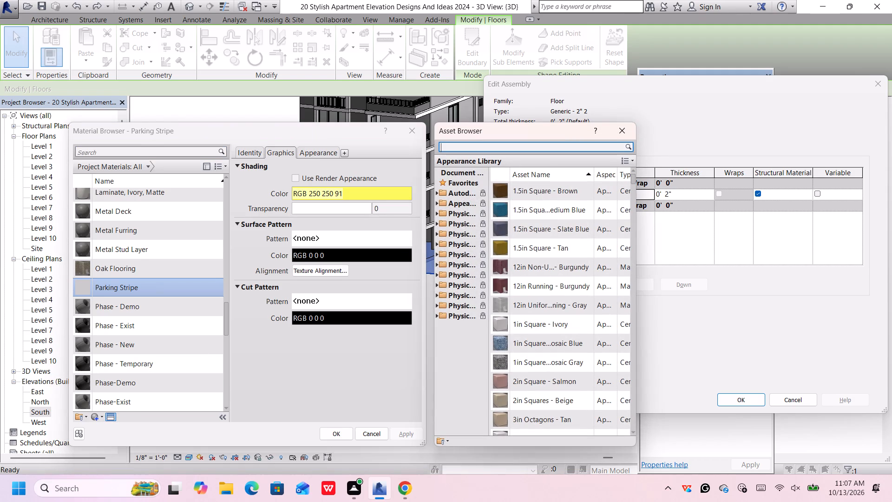
{"action": "key", "text": "g"}
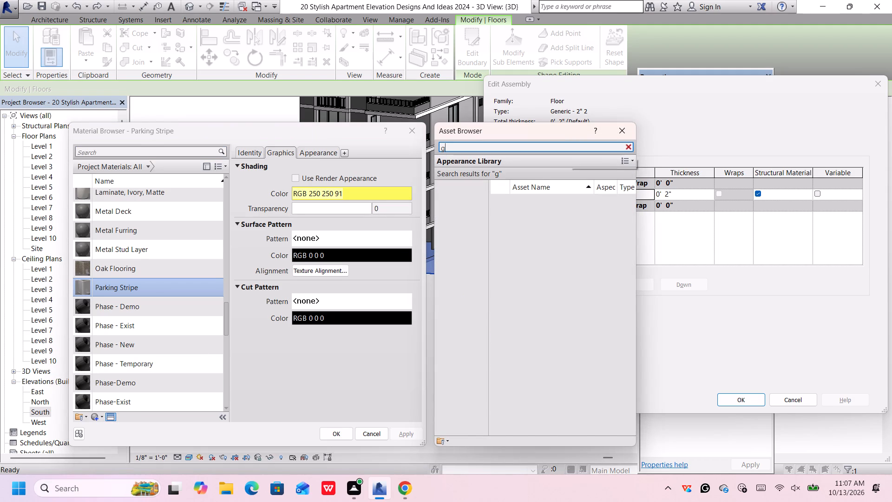
{"action": "type", "text": "rass"}
{"action": "left_click", "coordinate": [536, 203]}
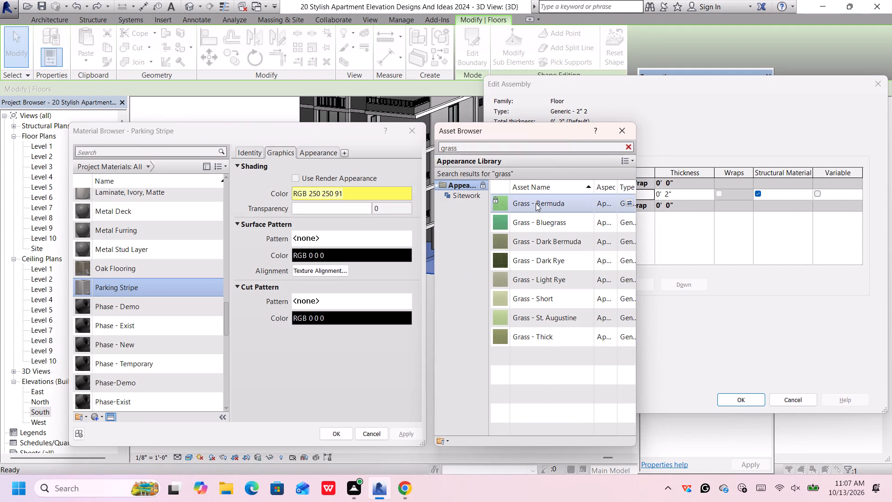
{"action": "double_click", "coordinate": [536, 203]}
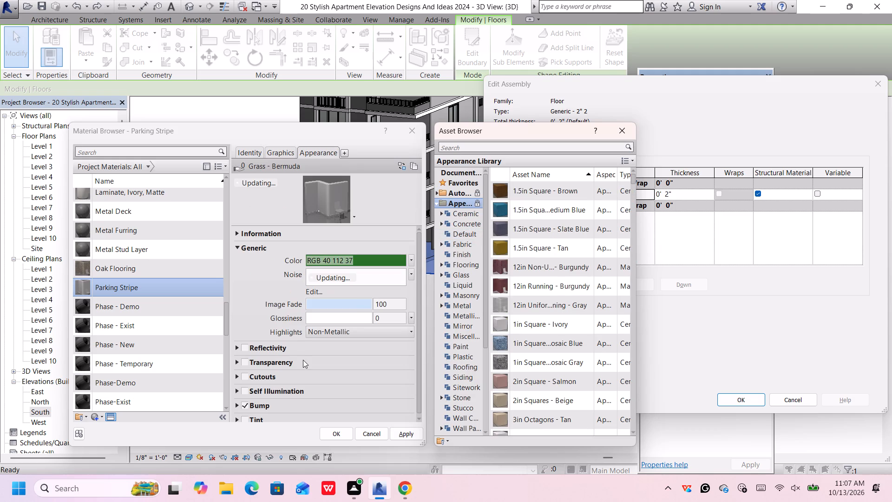
{"action": "left_click", "coordinate": [327, 431]}
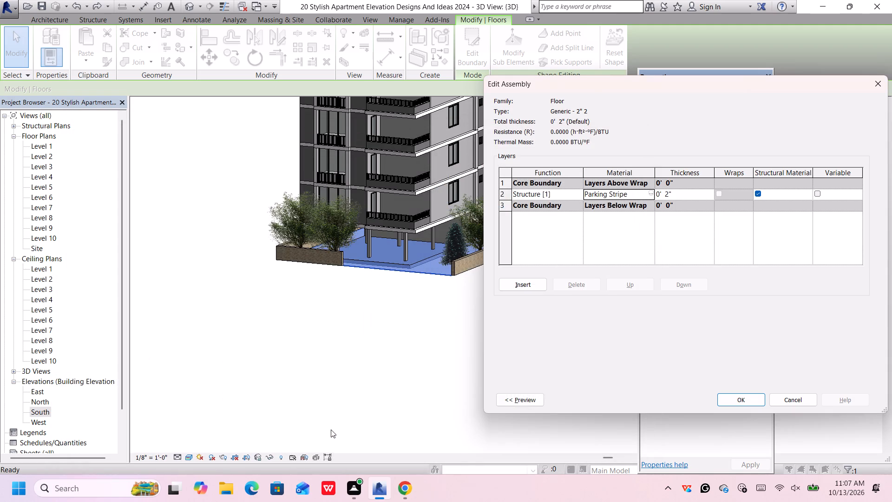
{"action": "left_click", "coordinate": [736, 397]}
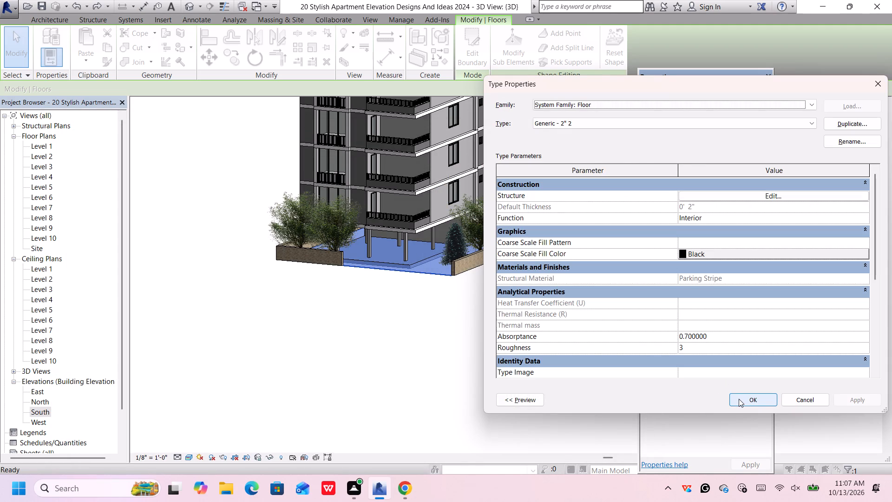
Duplicate the grass floor type as Generic - 2" 3 and apply it to the compound floor.
{"action": "left_click", "coordinate": [847, 122]}
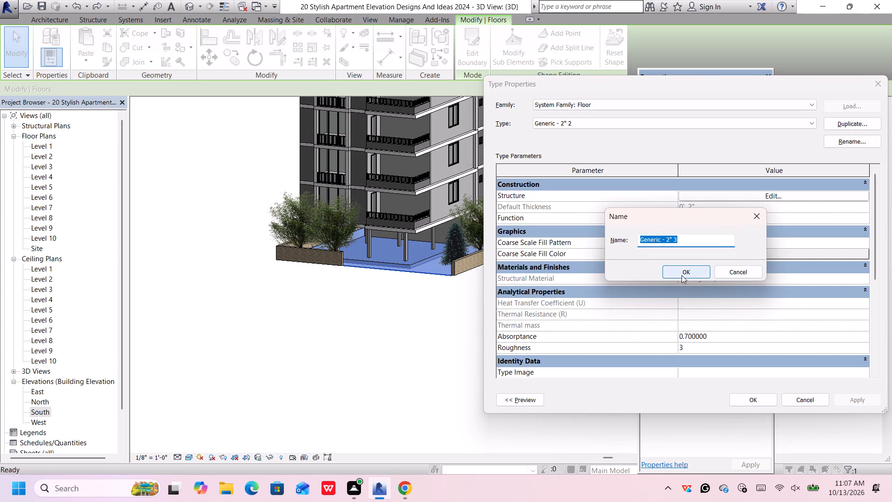
{"action": "left_click", "coordinate": [682, 269]}
{"action": "left_click", "coordinate": [751, 400]}
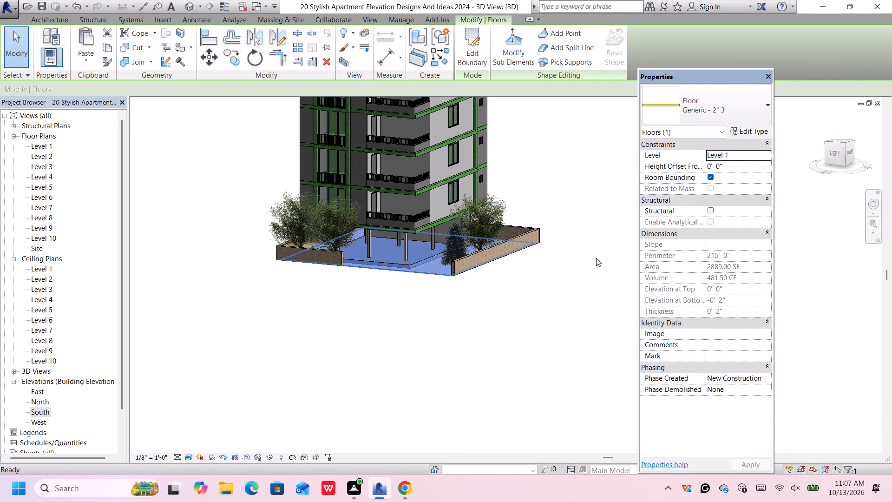
Examine the compound floor, the slab under the columns, the upper slab edges and the roof in 3D for the grass finish.
{"action": "middle_click_drag", "start_coordinate": [596, 258], "coordinate": [596, 278]}
{"action": "left_click", "coordinate": [595, 236]}
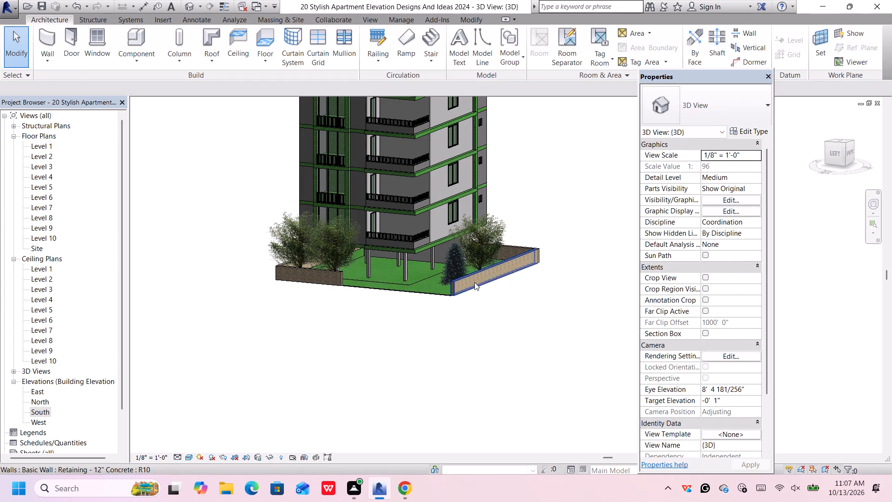
{"action": "scroll", "coordinate": [396, 288], "scroll_direction": "up", "scroll_amount": 3}
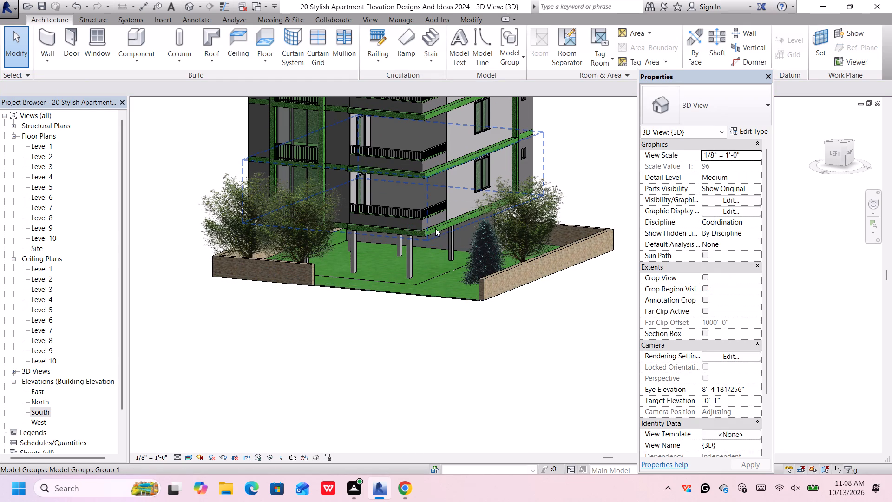
{"action": "scroll", "coordinate": [433, 294], "scroll_direction": "up", "scroll_amount": 4}
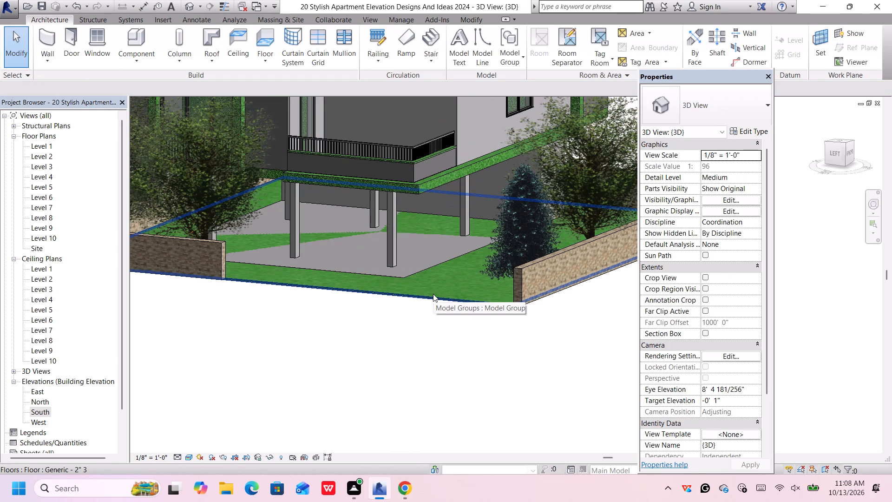
{"action": "scroll", "coordinate": [433, 294], "scroll_direction": "down", "scroll_amount": 6}
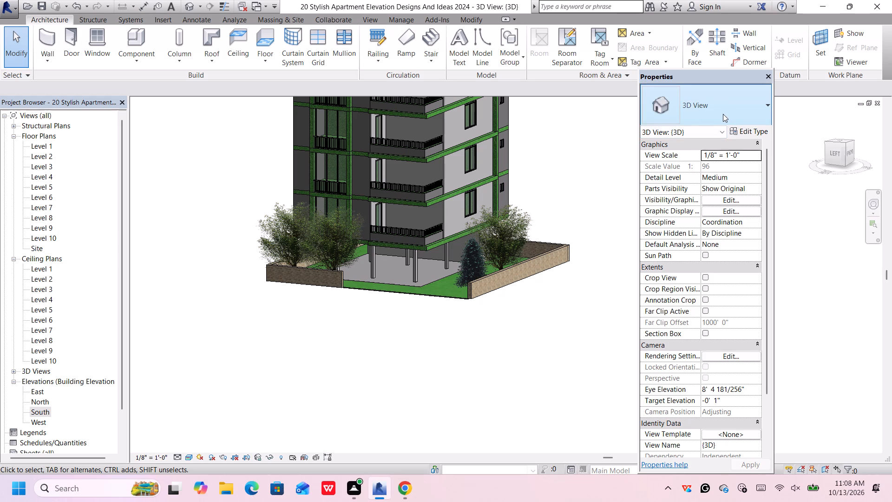
{"action": "left_click", "coordinate": [454, 295]}
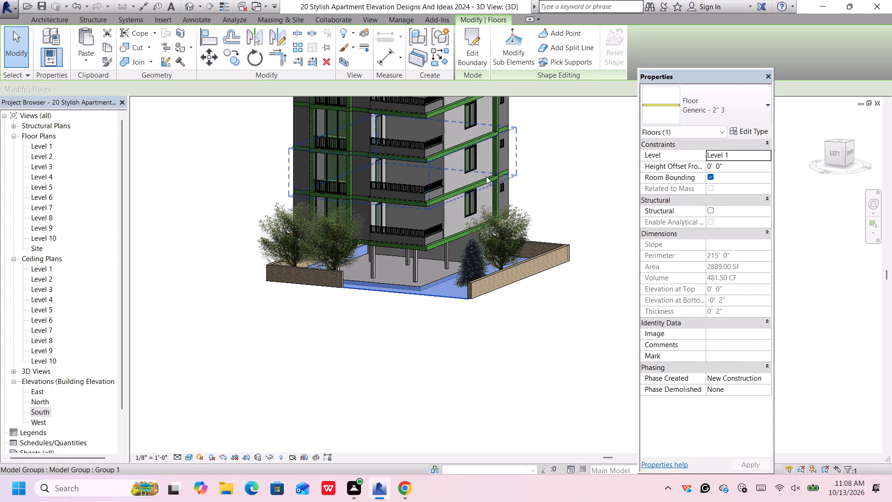
{"action": "scroll", "coordinate": [487, 183], "scroll_direction": "down", "scroll_amount": 3}
{"action": "middle_click_drag", "start_coordinate": [511, 159], "coordinate": [510, 260]}
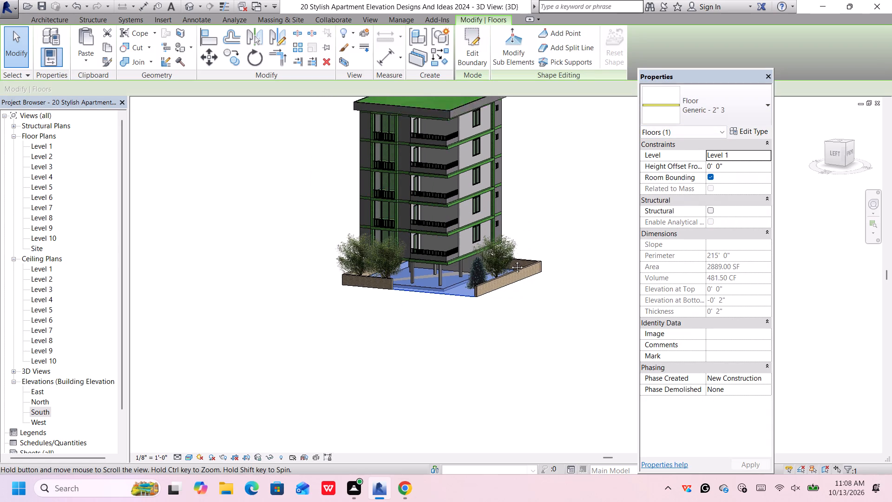
{"action": "middle_click_drag", "start_coordinate": [510, 260], "coordinate": [507, 287]}
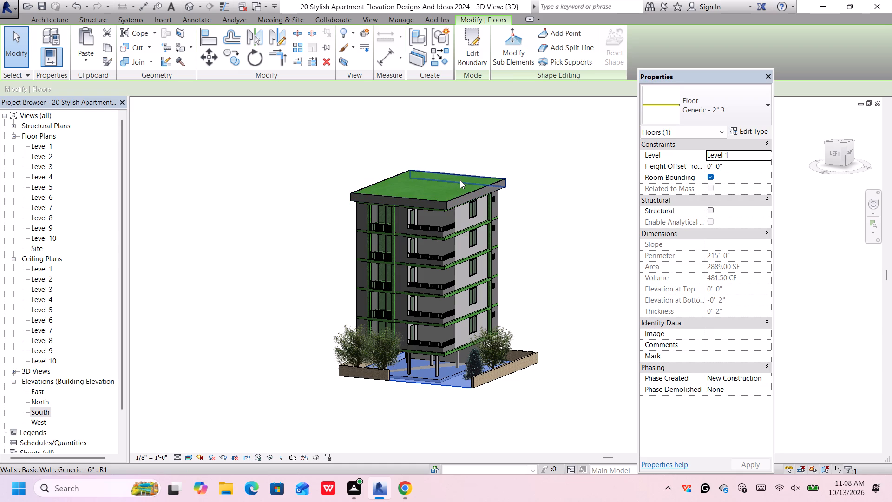
Examine the type of the wall along the roof edge and check the grass finish across the building in 3D.
{"action": "left_click", "coordinate": [460, 180]}
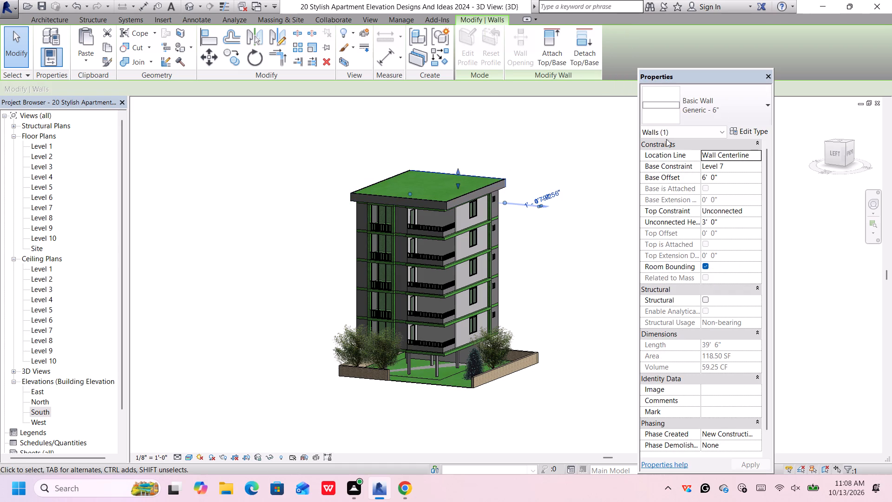
{"action": "left_click", "coordinate": [717, 112]}
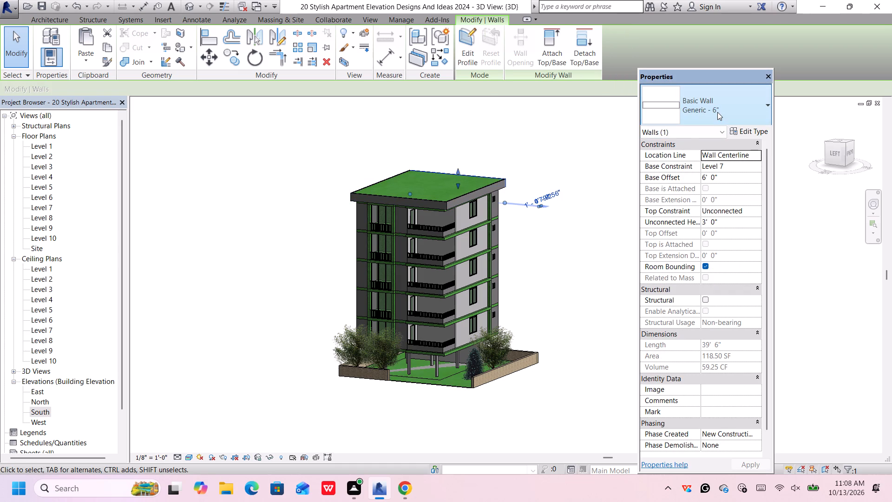
{"action": "middle_click_drag", "start_coordinate": [529, 412], "coordinate": [527, 405]}
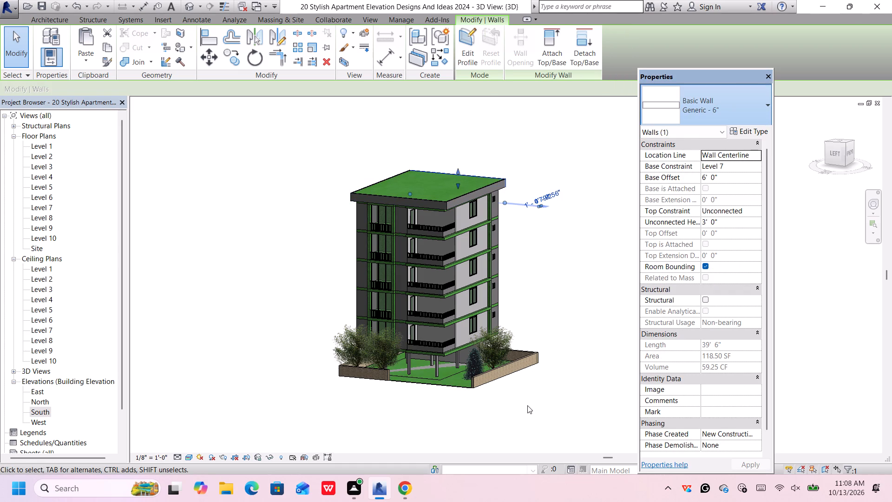
{"action": "middle_click_drag", "start_coordinate": [527, 405], "coordinate": [522, 387]}
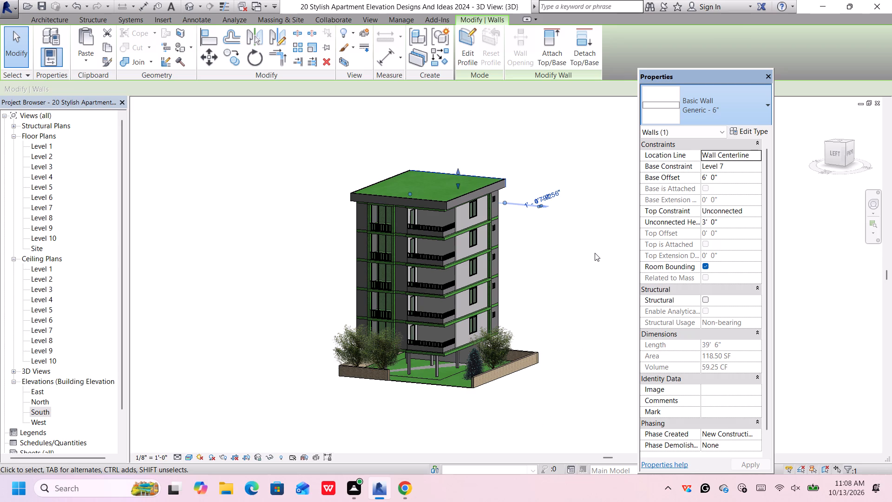
{"action": "left_click", "coordinate": [595, 253]}
{"action": "scroll", "coordinate": [552, 356], "scroll_direction": "up", "scroll_amount": 1}
{"action": "middle_click_drag", "start_coordinate": [512, 403], "coordinate": [512, 372]}
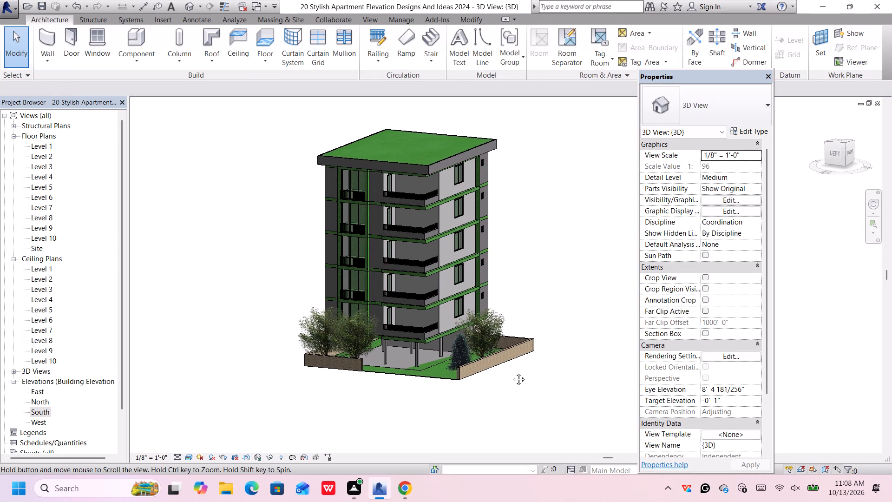
{"action": "middle_click_drag", "start_coordinate": [512, 372], "coordinate": [513, 363]}
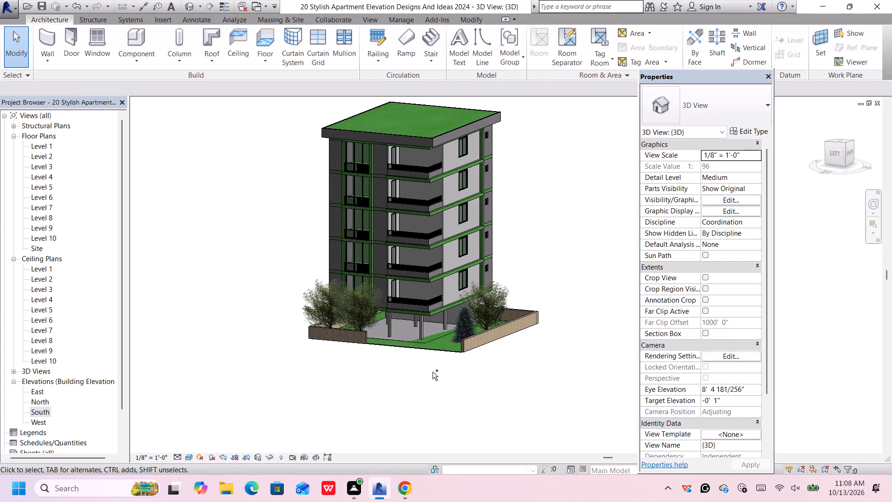
Undo the latest floor type and grass finish changes made through the compound floor.
{"action": "key", "text": "ctrl+z"}
{"action": "key", "text": "ctrl+z"}
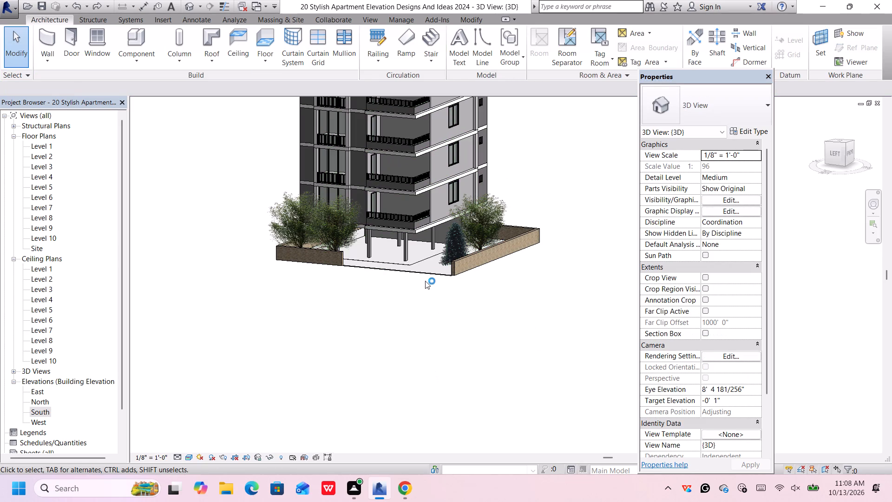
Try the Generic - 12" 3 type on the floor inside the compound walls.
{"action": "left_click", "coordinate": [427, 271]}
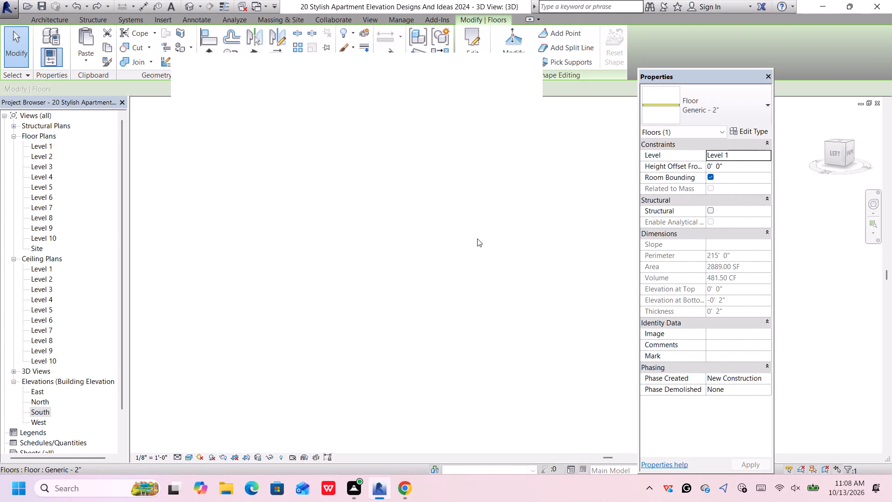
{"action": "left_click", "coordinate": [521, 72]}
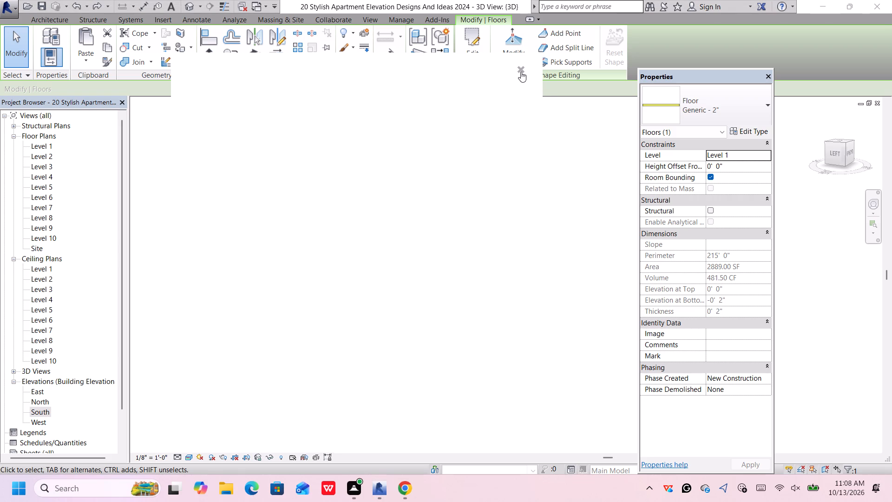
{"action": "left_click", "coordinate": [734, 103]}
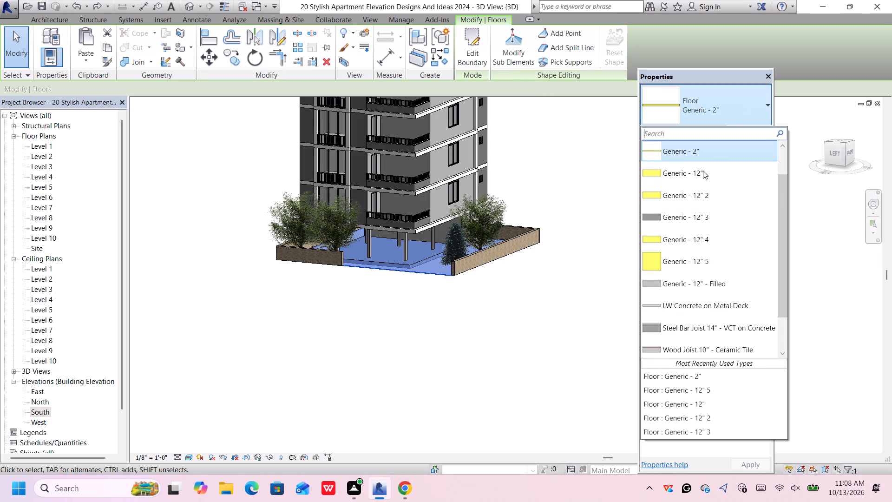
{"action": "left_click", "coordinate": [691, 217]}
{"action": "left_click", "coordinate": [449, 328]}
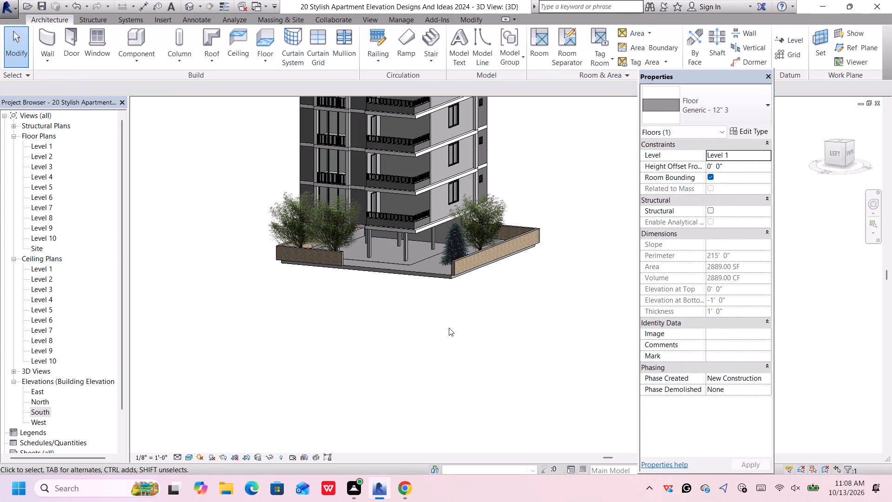
Set the compound floor's type back to Generic - 2".
{"action": "left_click", "coordinate": [427, 269]}
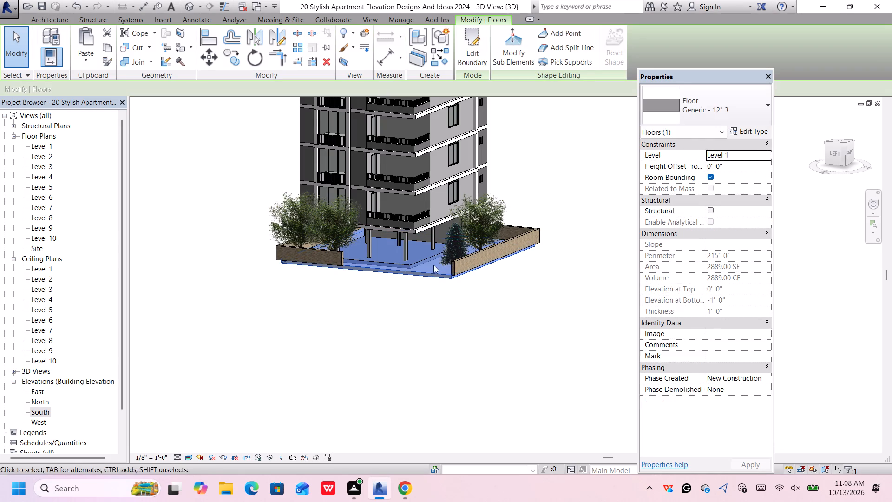
{"action": "left_click", "coordinate": [705, 106]}
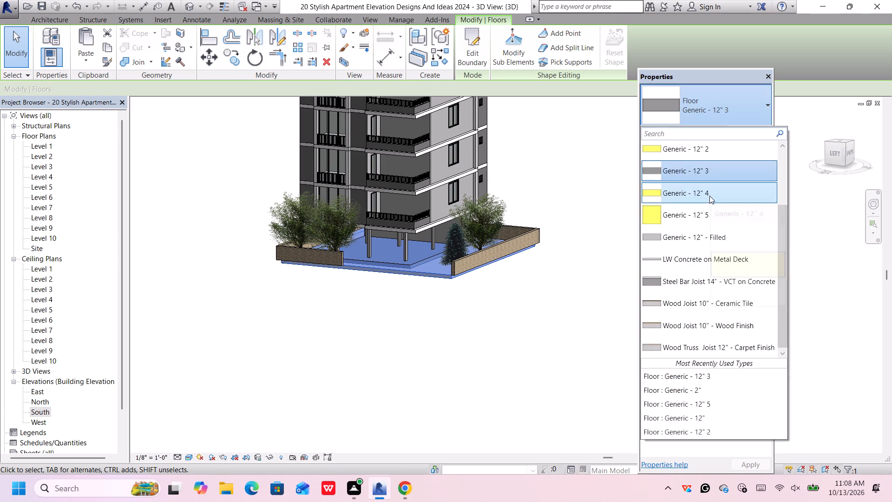
{"action": "scroll", "coordinate": [709, 195], "scroll_direction": "up", "scroll_amount": 4}
{"action": "left_click", "coordinate": [710, 192]}
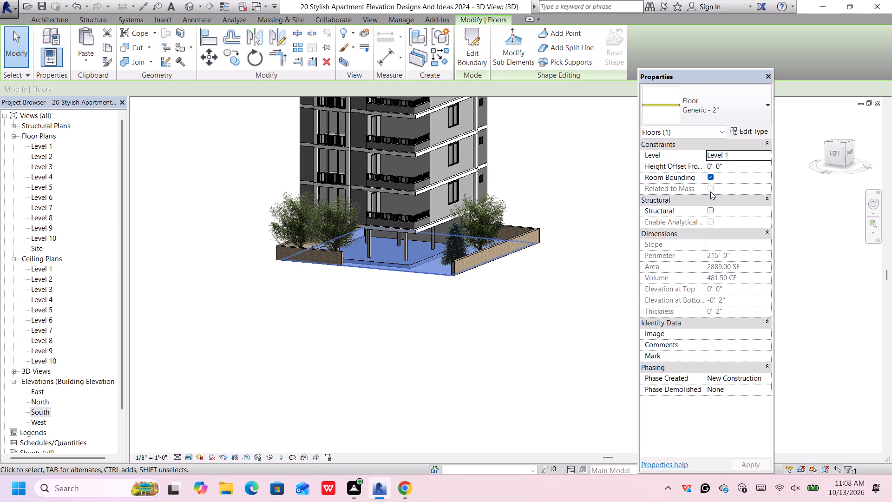
Replace the appearance of the Generic - 2" structure layer's Parking Stripe material with the Grass - Bermuda asset, found by searching "grass".
{"action": "left_click", "coordinate": [731, 130]}
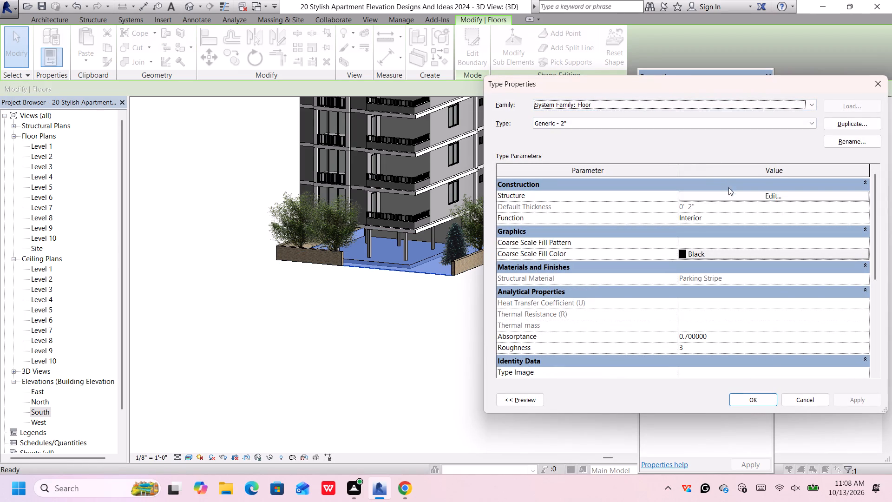
{"action": "left_click", "coordinate": [728, 194]}
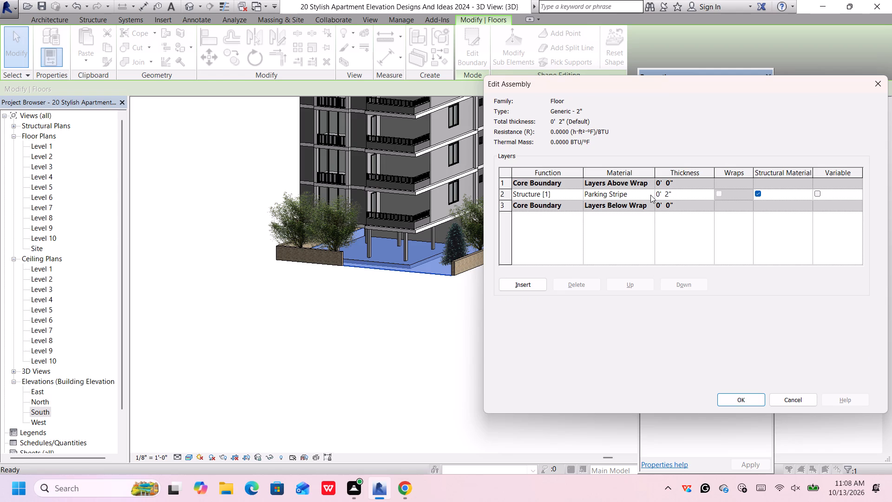
{"action": "left_click", "coordinate": [650, 195]}
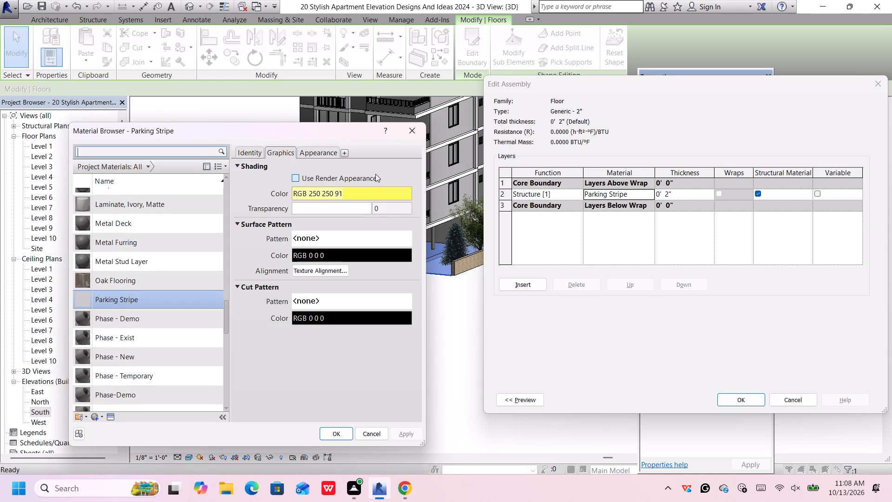
{"action": "left_click", "coordinate": [108, 416]}
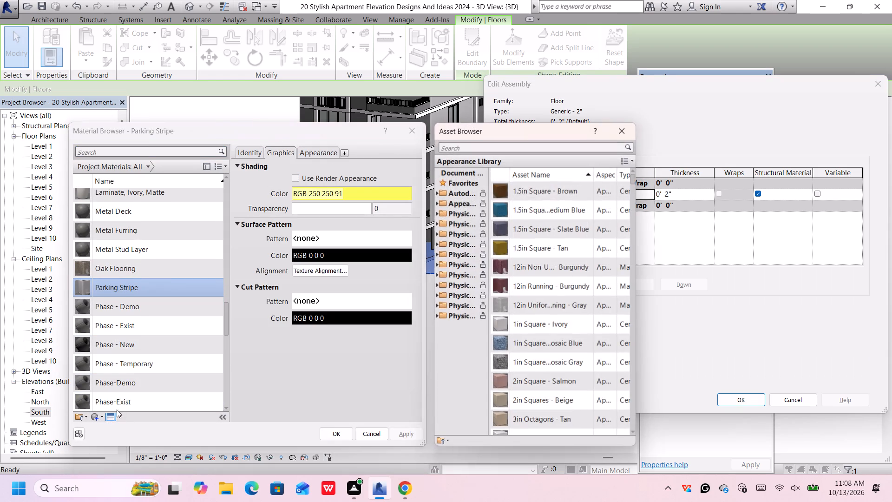
{"action": "left_click", "coordinate": [520, 145]}
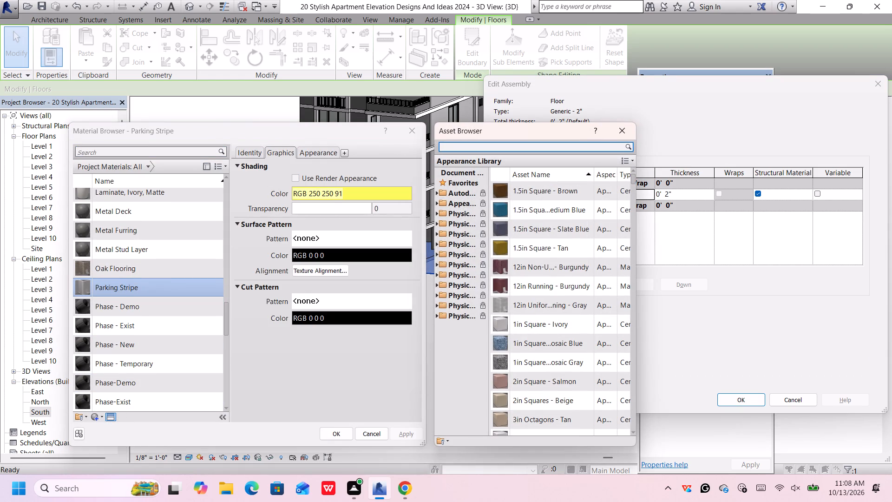
{"action": "type", "text": "grass"}
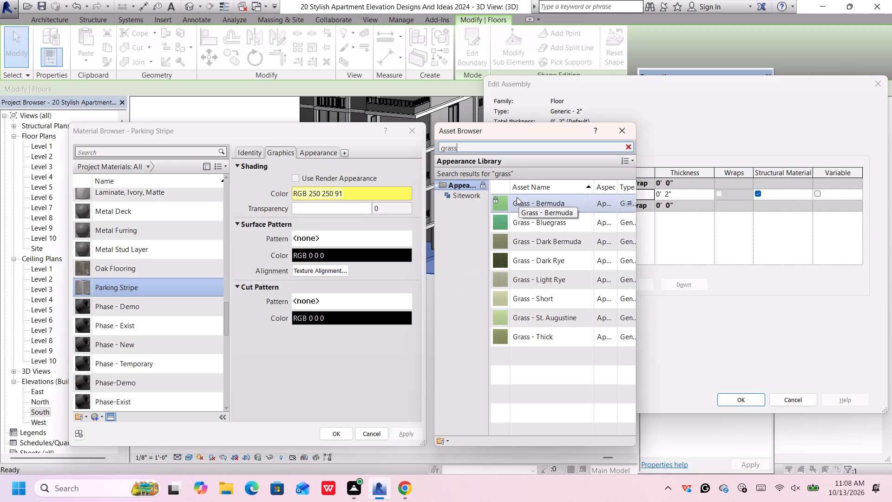
{"action": "left_click", "coordinate": [517, 197]}
{"action": "left_click", "coordinate": [498, 208]}
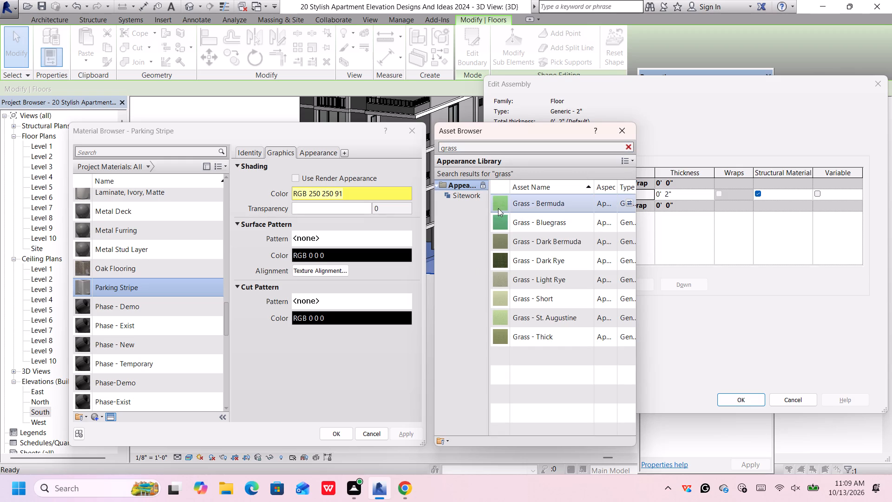
{"action": "double_click", "coordinate": [498, 207]}
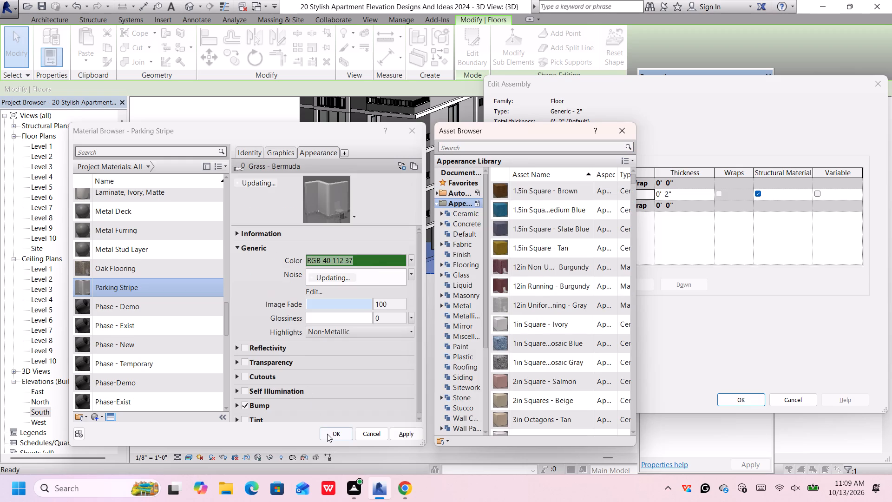
{"action": "left_click", "coordinate": [329, 435]}
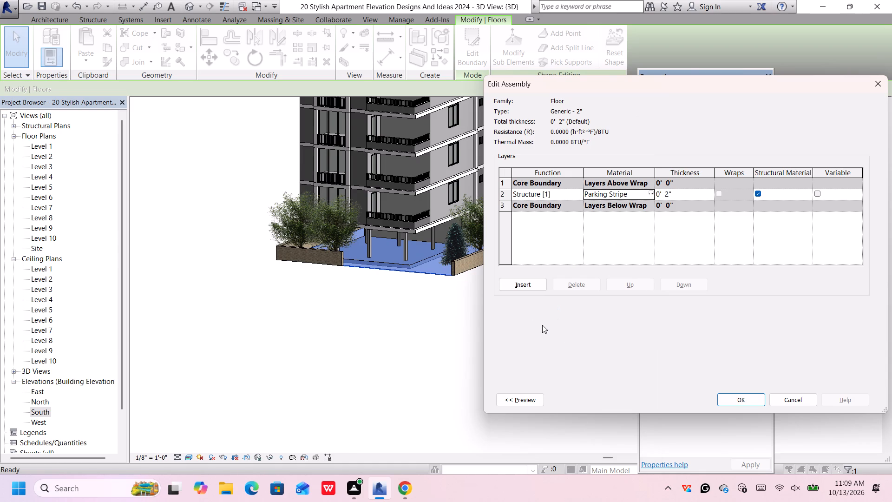
{"action": "left_click", "coordinate": [731, 404]}
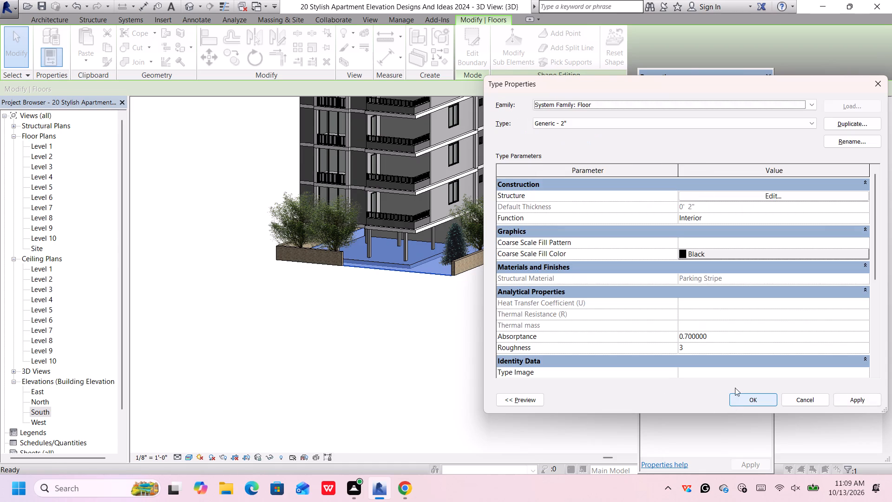
Duplicate the compound floor's type as Generic - 2" 2.
{"action": "left_click", "coordinate": [863, 122]}
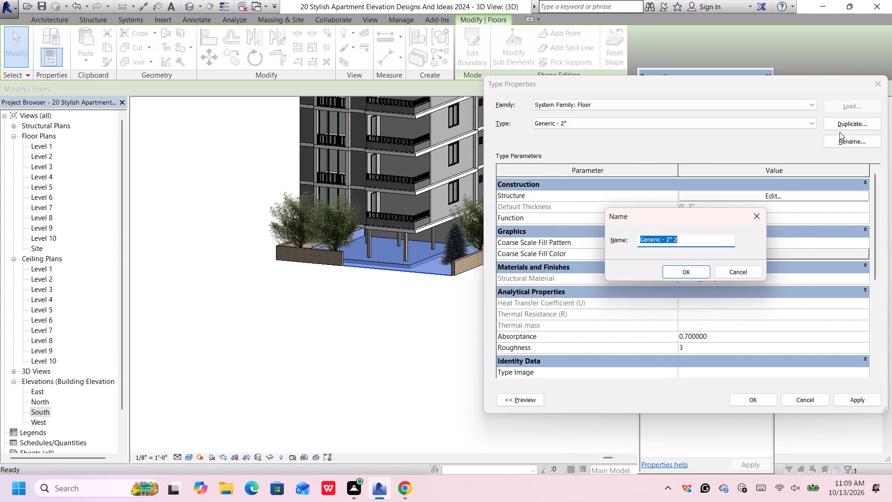
{"action": "left_click", "coordinate": [689, 267]}
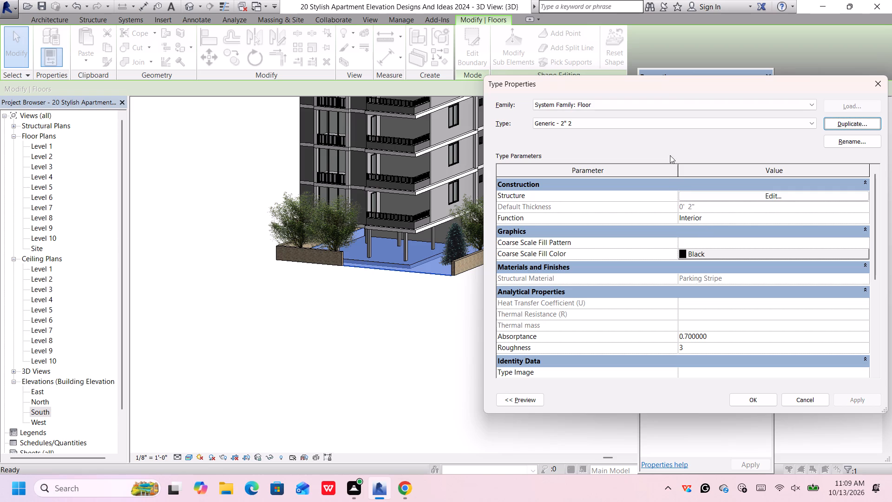
{"action": "left_click", "coordinate": [670, 121]}
Duplicate the floor type again as Generic - 2" grass and apply it to the compound floor.
{"action": "left_click", "coordinate": [867, 120]}
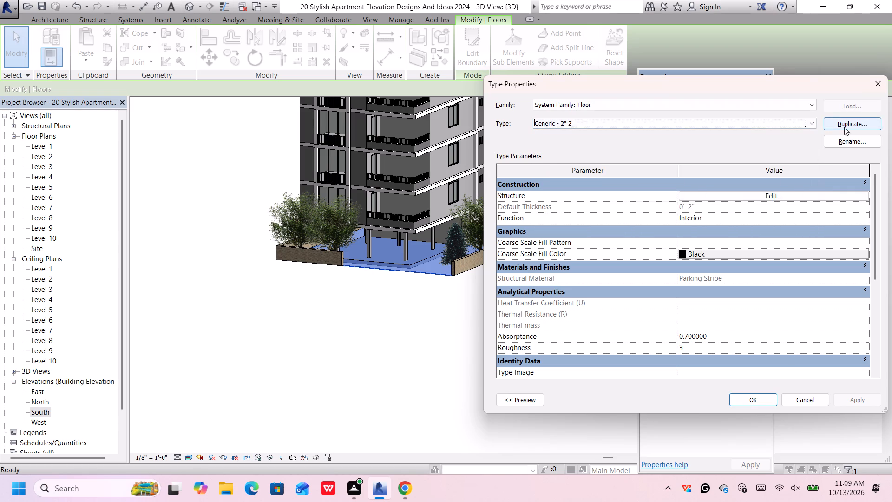
{"action": "left_click", "coordinate": [843, 122]}
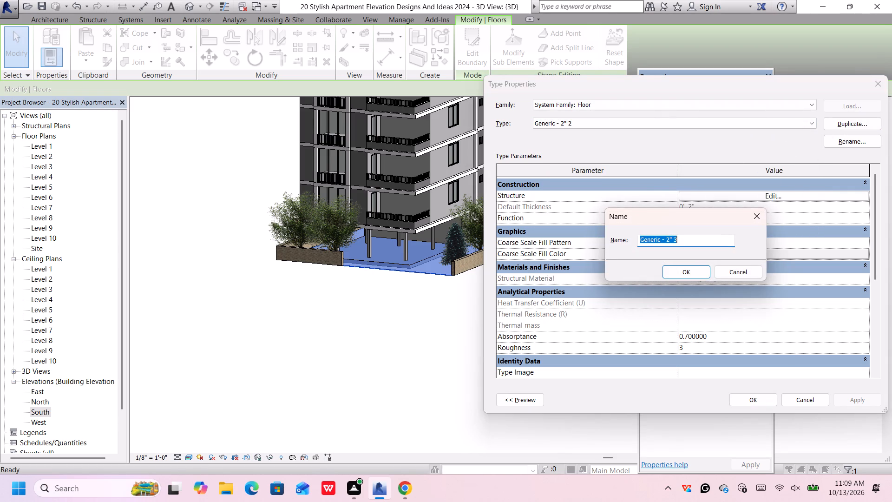
{"action": "left_click", "coordinate": [683, 238]}
{"action": "left_click", "coordinate": [683, 242]}
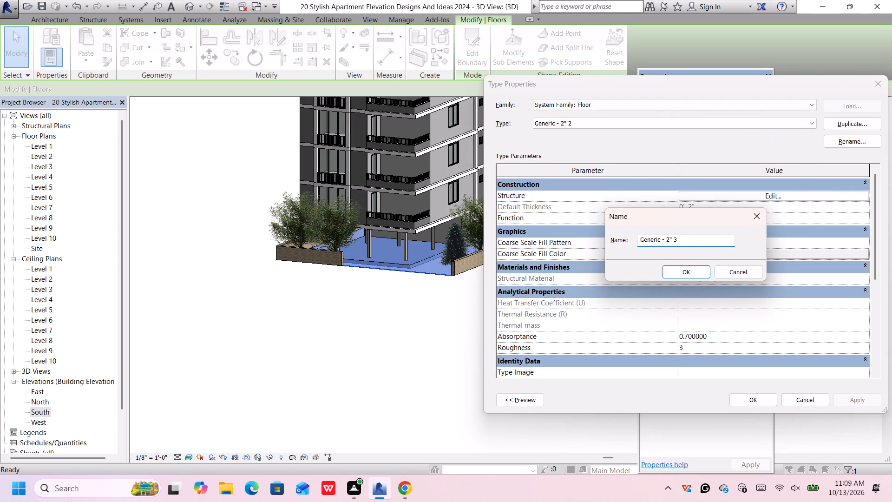
{"action": "key", "text": "BackSpace"}
{"action": "type", "text": "grs"}
{"action": "key", "text": "BackSpace"}
{"action": "type", "text": "ass"}
{"action": "left_click", "coordinate": [688, 271]}
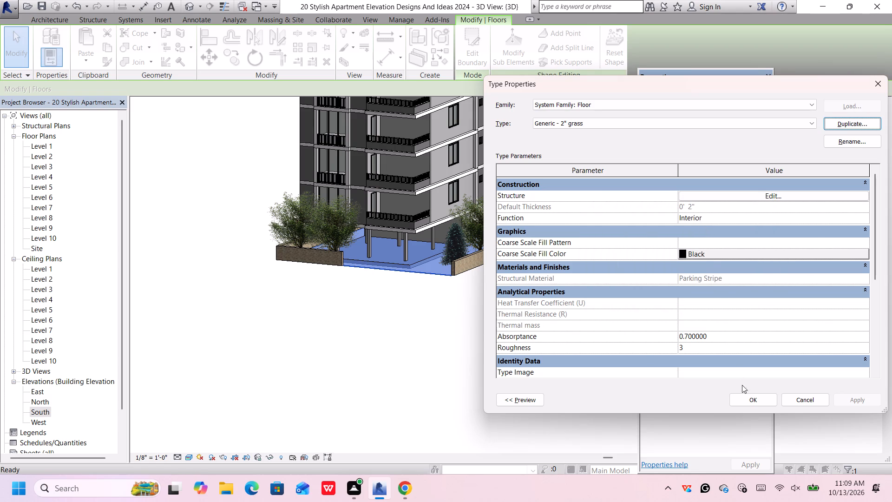
{"action": "left_click", "coordinate": [748, 400]}
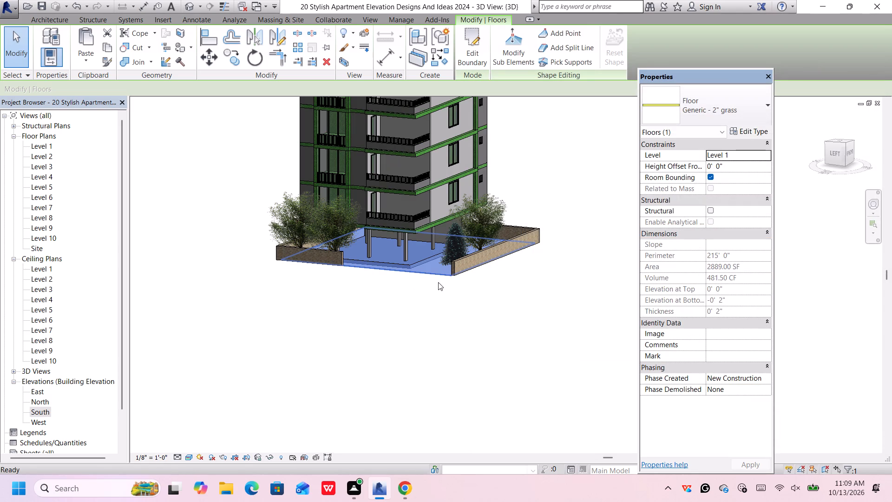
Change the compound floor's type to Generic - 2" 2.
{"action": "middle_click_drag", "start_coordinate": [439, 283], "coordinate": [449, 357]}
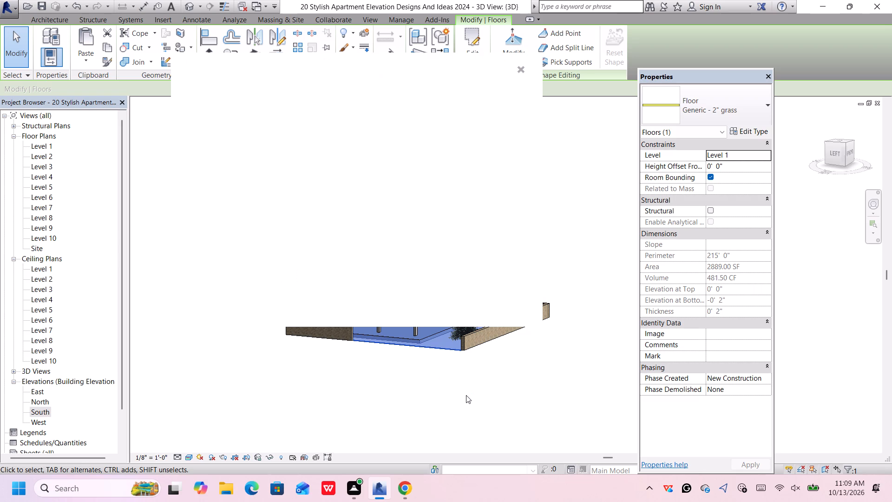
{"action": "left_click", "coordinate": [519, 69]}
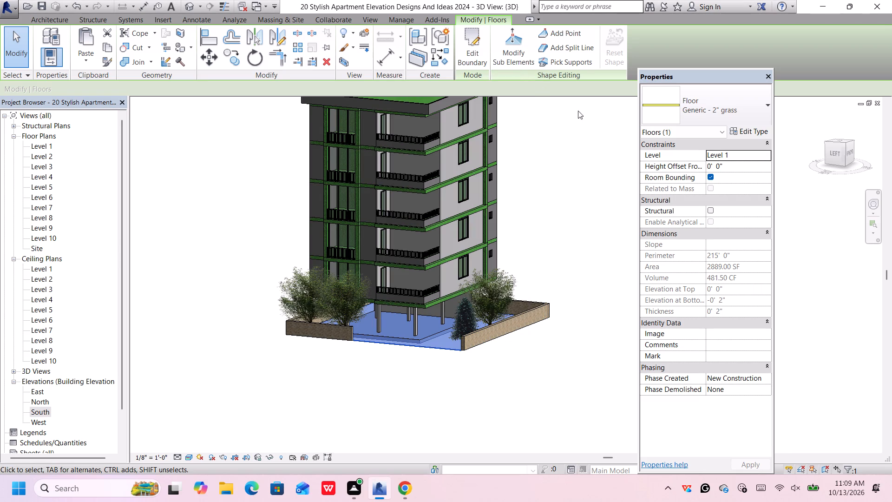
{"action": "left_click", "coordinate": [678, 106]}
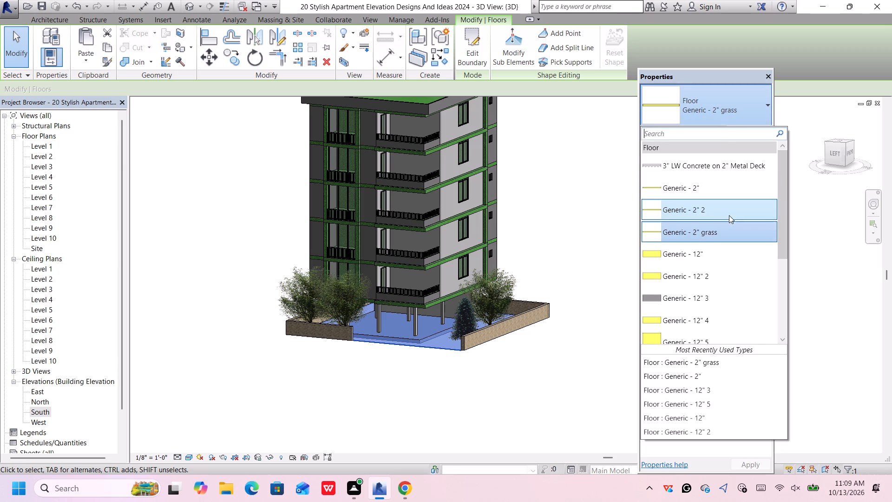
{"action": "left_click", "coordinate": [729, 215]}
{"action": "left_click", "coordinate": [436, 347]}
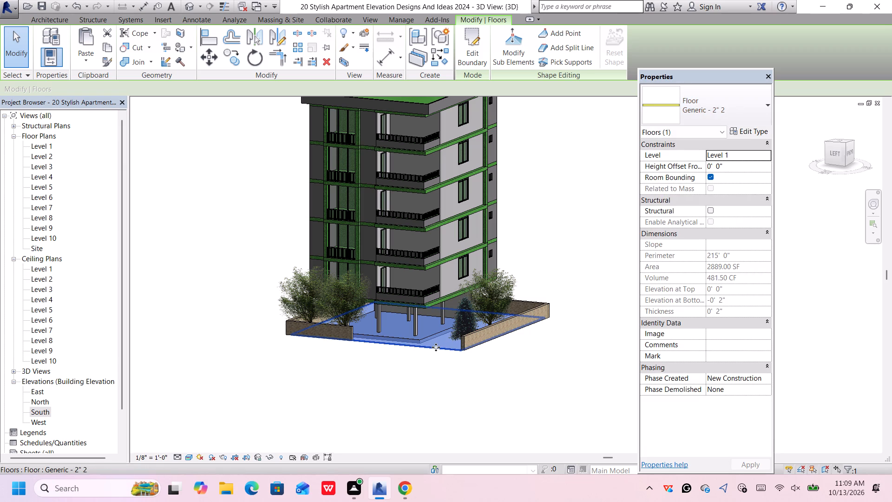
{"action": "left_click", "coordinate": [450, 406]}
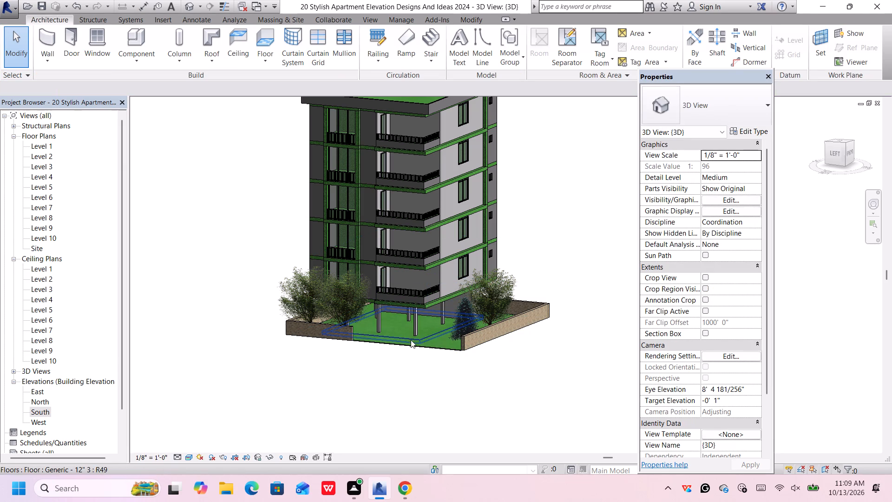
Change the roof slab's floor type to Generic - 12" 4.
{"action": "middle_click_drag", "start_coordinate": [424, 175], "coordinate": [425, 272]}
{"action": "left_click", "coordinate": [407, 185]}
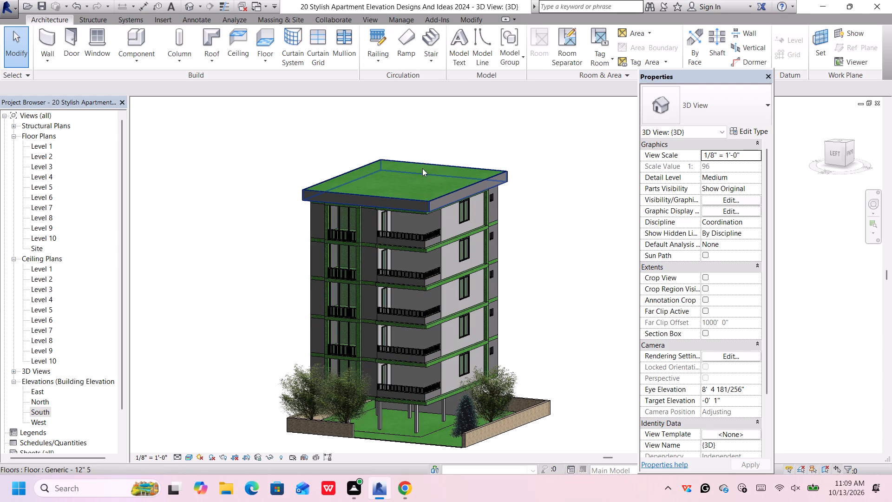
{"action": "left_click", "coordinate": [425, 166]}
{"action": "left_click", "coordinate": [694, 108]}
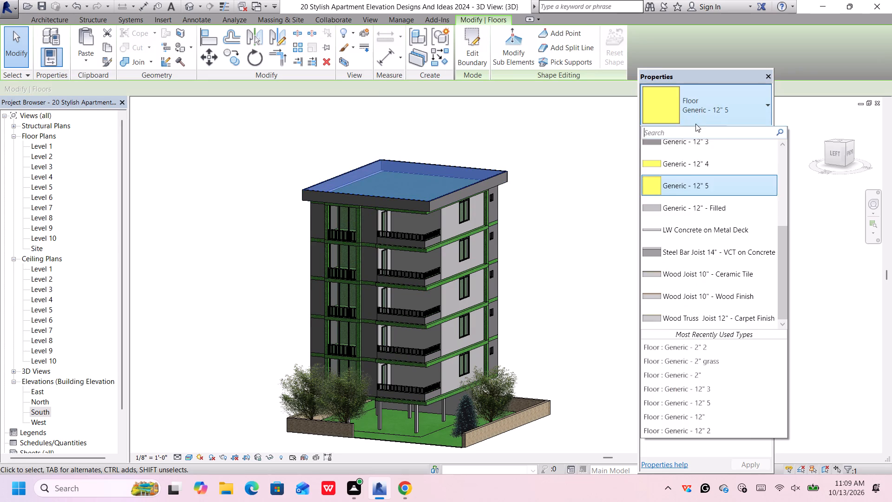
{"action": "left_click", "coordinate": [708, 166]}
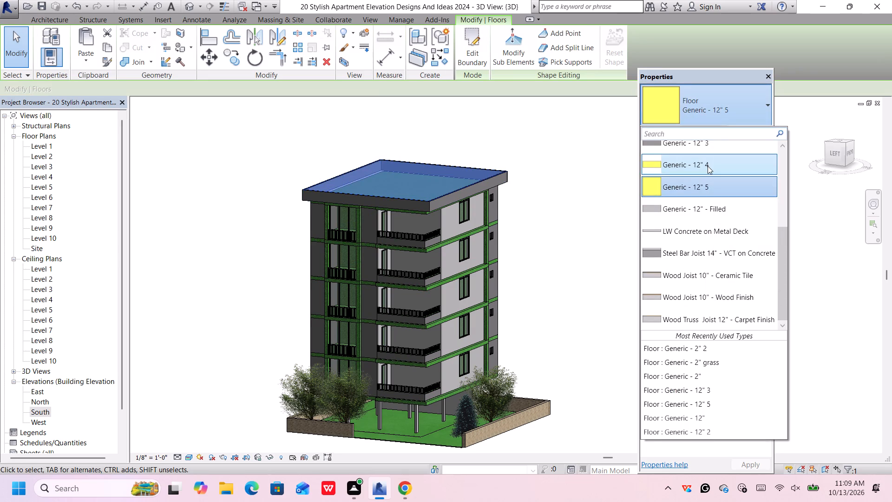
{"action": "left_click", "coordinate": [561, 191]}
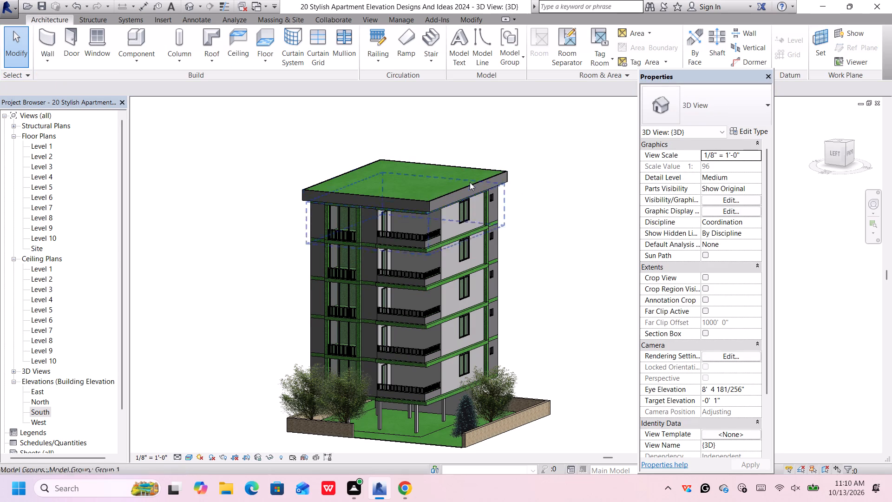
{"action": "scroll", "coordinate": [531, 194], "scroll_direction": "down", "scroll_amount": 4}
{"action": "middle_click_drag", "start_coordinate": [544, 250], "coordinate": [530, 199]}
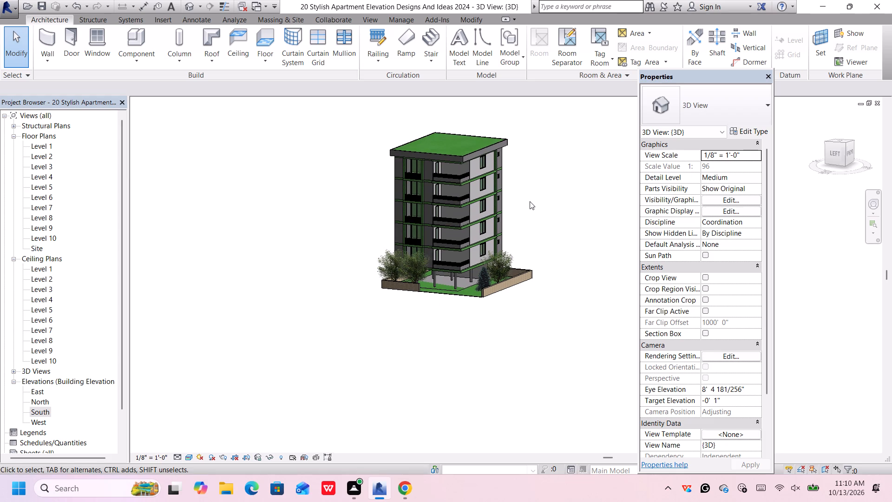
Undo the recent roof slab and compound floor type changes, back through the grass appearance given to the Parking Stripe material.
{"action": "key", "text": "ctrl+z"}
{"action": "key", "text": "ctrl+z"}
{"action": "key", "text": "ctrl+z"}
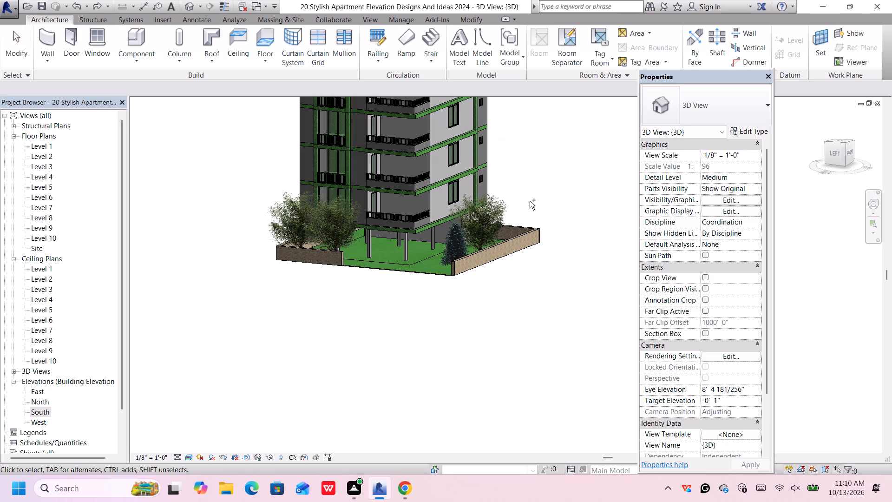
{"action": "key", "text": "ctrl+z"}
{"action": "middle_click_drag", "start_coordinate": [530, 203], "coordinate": [529, 219]}
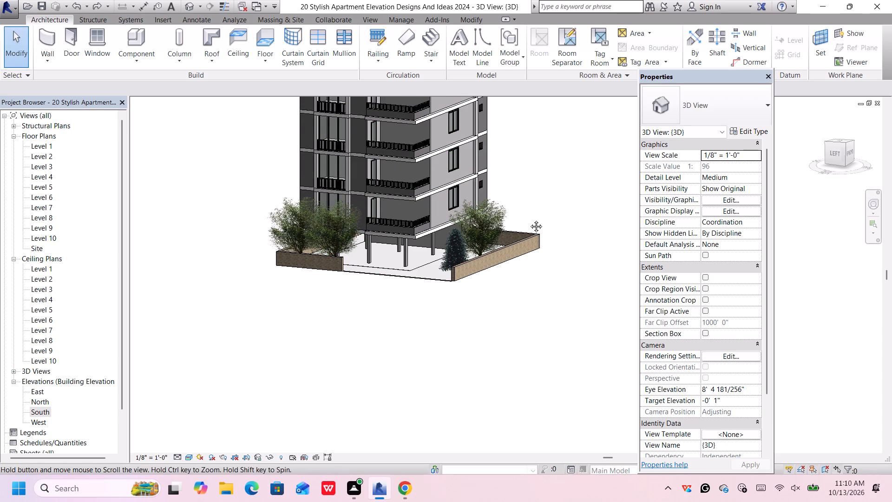
{"action": "middle_click_drag", "start_coordinate": [529, 219], "coordinate": [517, 273]}
{"action": "middle_click_drag", "start_coordinate": [540, 165], "coordinate": [542, 201]}
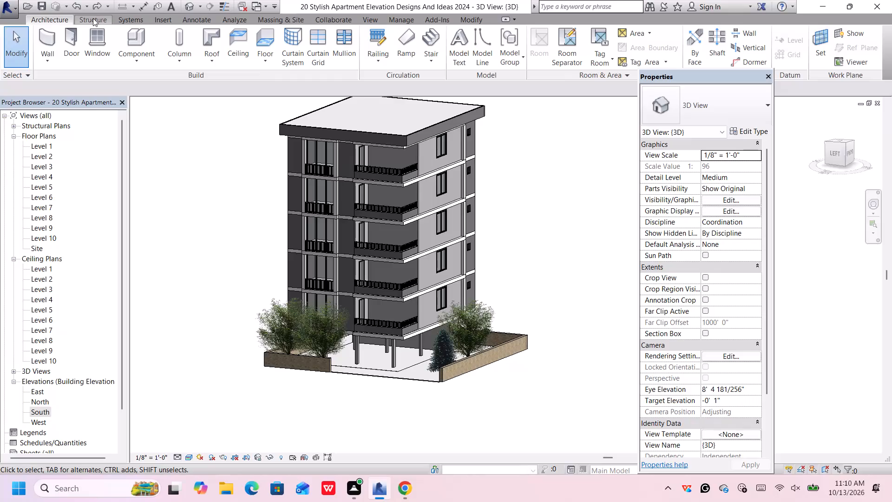
Start the Paint tool and look through all project materials for a suitable ground finish.
{"action": "left_click", "coordinate": [93, 18]}
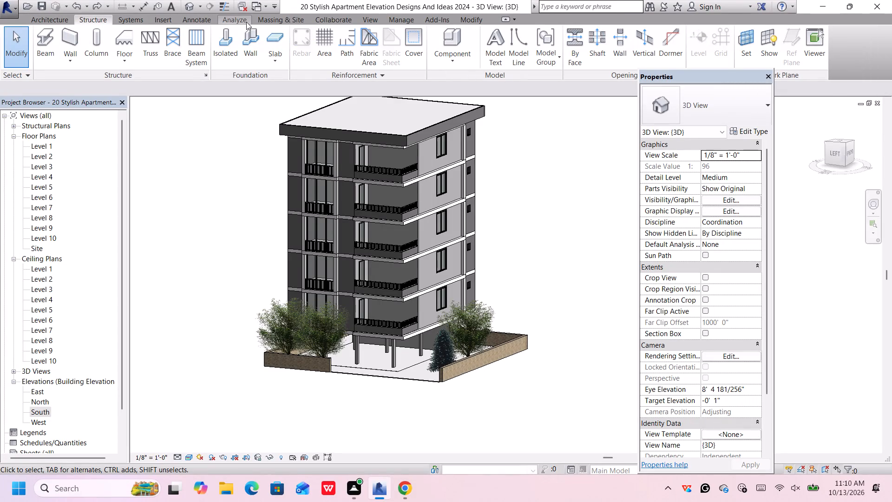
{"action": "left_click", "coordinate": [407, 20]}
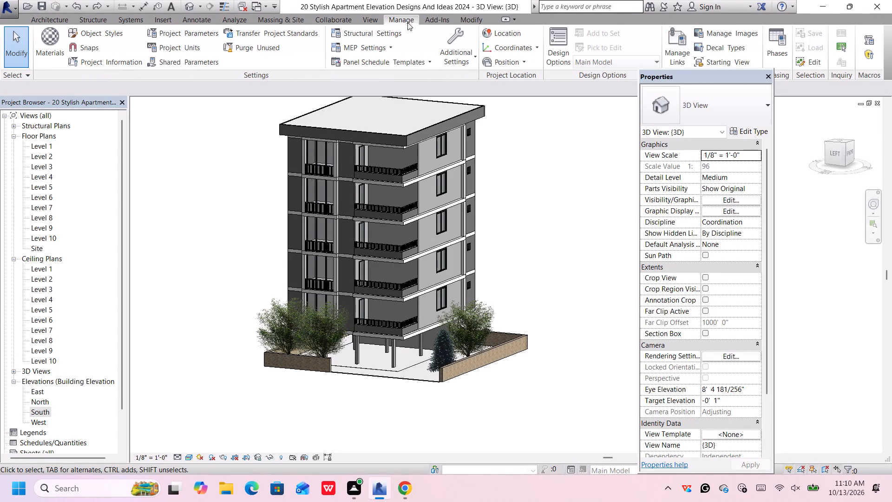
{"action": "left_click", "coordinate": [466, 17]}
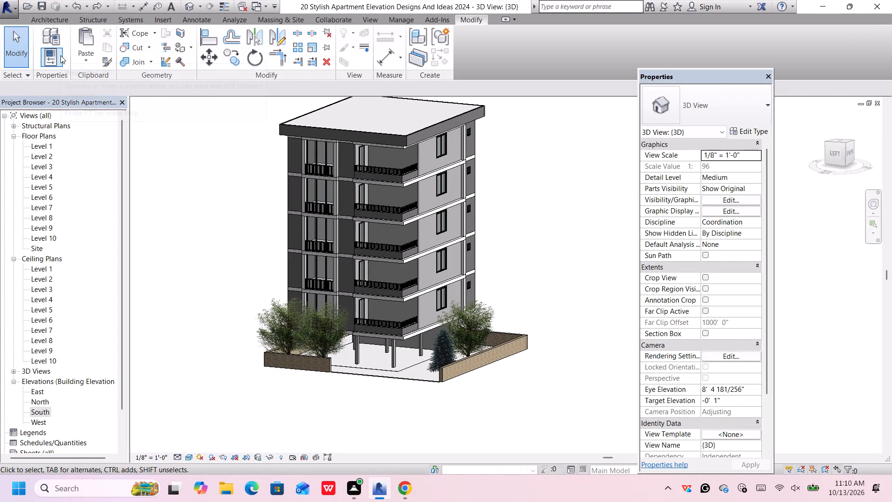
{"action": "left_click", "coordinate": [190, 48]}
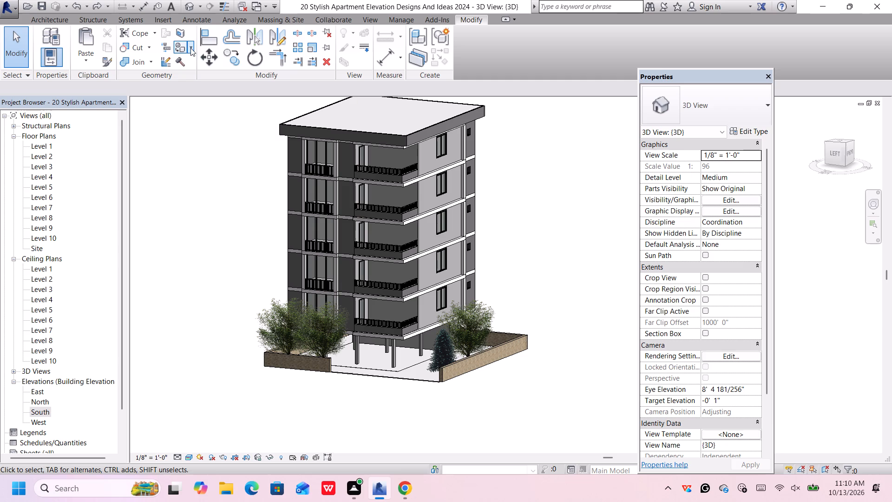
{"action": "left_click", "coordinate": [200, 72]}
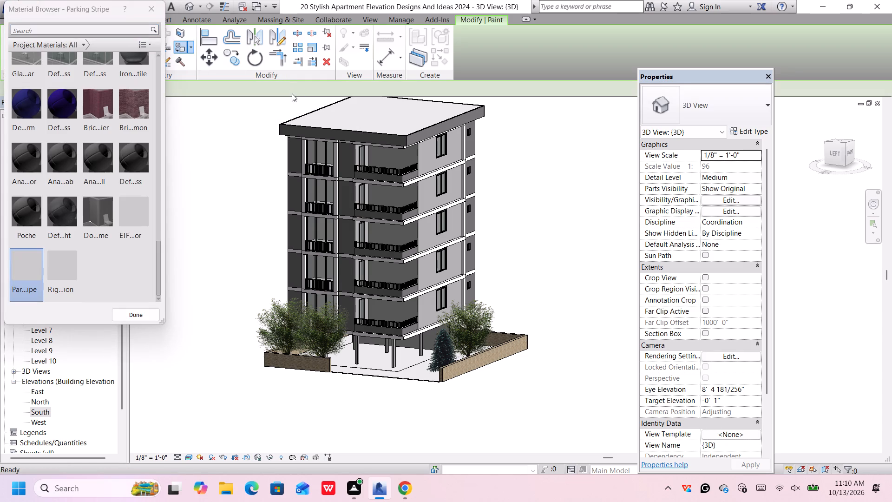
{"action": "scroll", "coordinate": [35, 170], "scroll_direction": "up", "scroll_amount": 5}
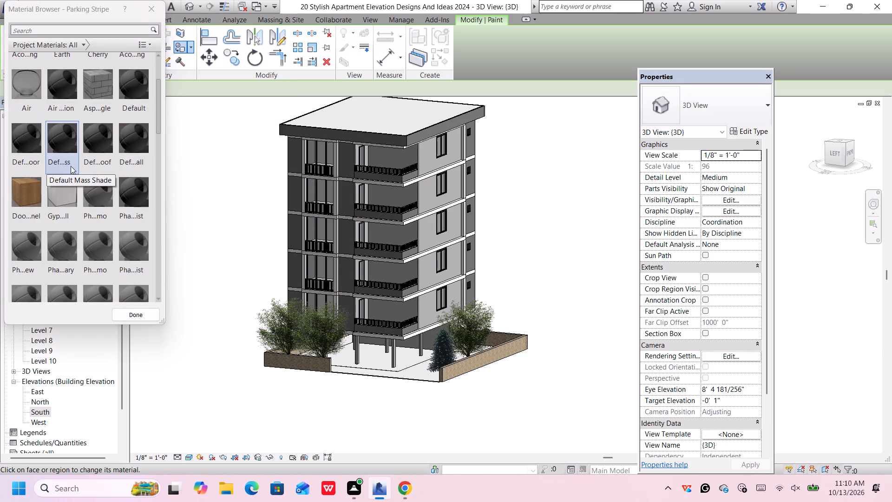
{"action": "scroll", "coordinate": [88, 154], "scroll_direction": "up", "scroll_amount": 5}
{"action": "scroll", "coordinate": [90, 151], "scroll_direction": "down", "scroll_amount": 6}
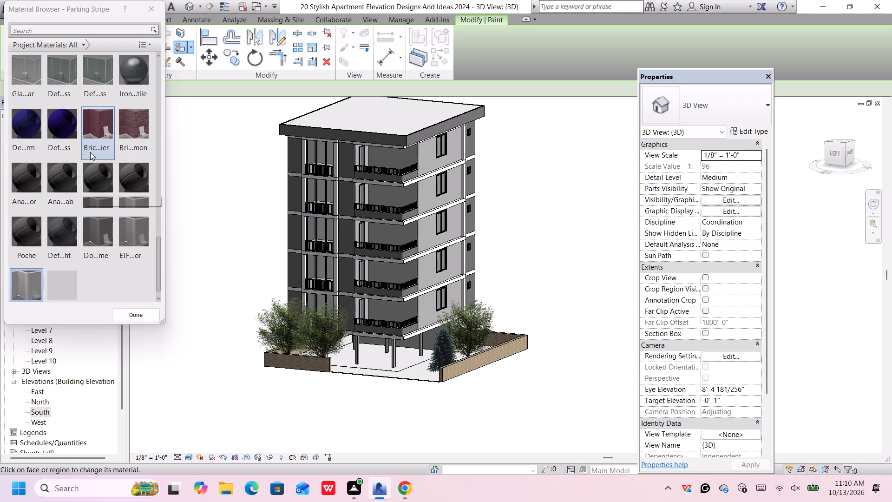
{"action": "scroll", "coordinate": [90, 152], "scroll_direction": "down", "scroll_amount": 1}
{"action": "scroll", "coordinate": [90, 153], "scroll_direction": "up", "scroll_amount": 1}
{"action": "scroll", "coordinate": [90, 154], "scroll_direction": "down", "scroll_amount": 1}
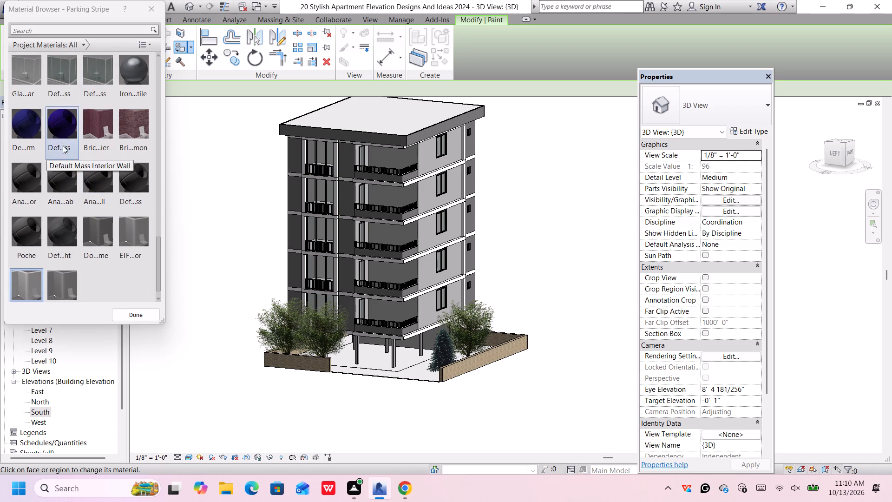
{"action": "scroll", "coordinate": [63, 145], "scroll_direction": "down", "scroll_amount": 2}
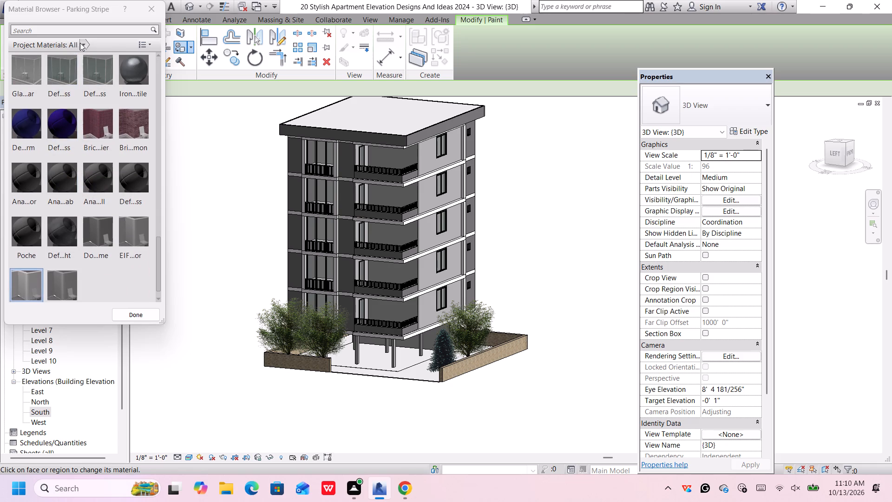
Browse the project materials by category, including Generic, Masonry, Carpet, System, Concrete and Gas, for a suitable ground finish.
{"action": "left_click", "coordinate": [80, 43]}
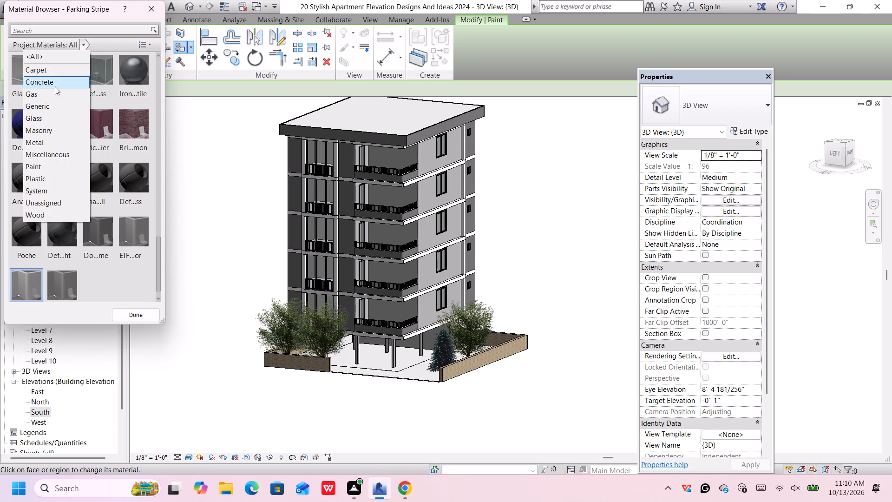
{"action": "left_click", "coordinate": [53, 107]}
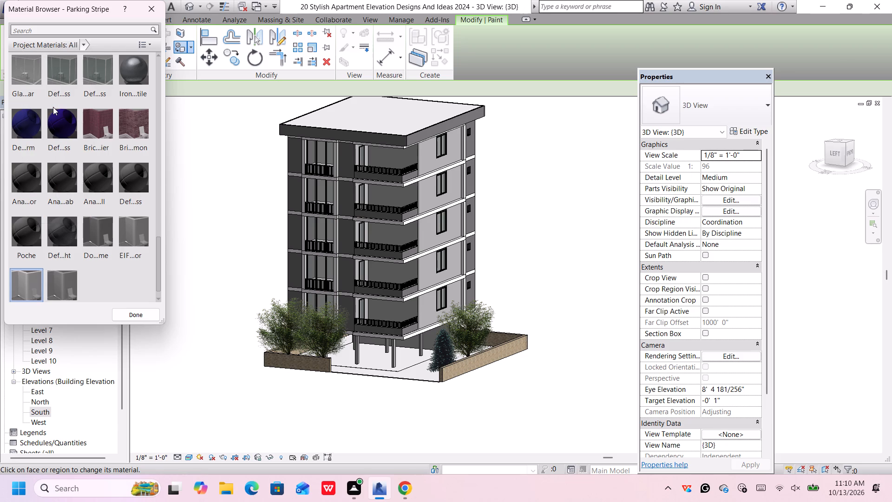
{"action": "scroll", "coordinate": [97, 154], "scroll_direction": "down", "scroll_amount": 3}
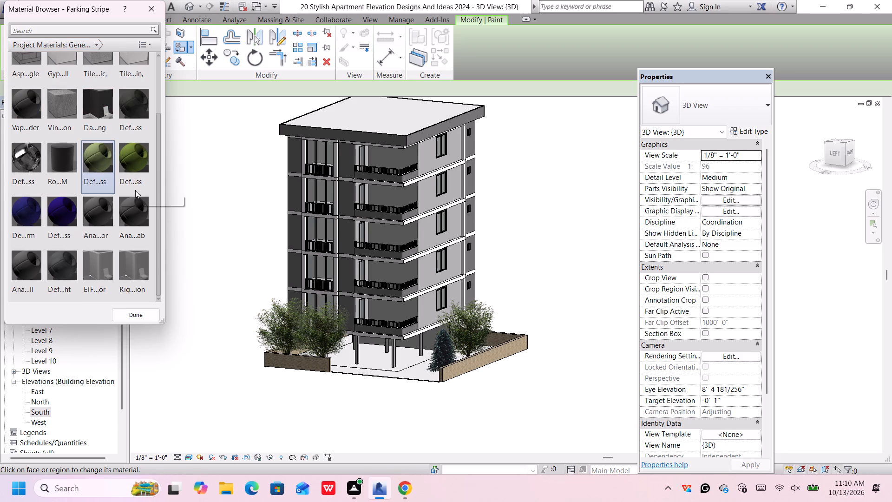
{"action": "scroll", "coordinate": [99, 180], "scroll_direction": "up", "scroll_amount": 5}
{"action": "scroll", "coordinate": [99, 180], "scroll_direction": "down", "scroll_amount": 4}
{"action": "left_click", "coordinate": [94, 44]}
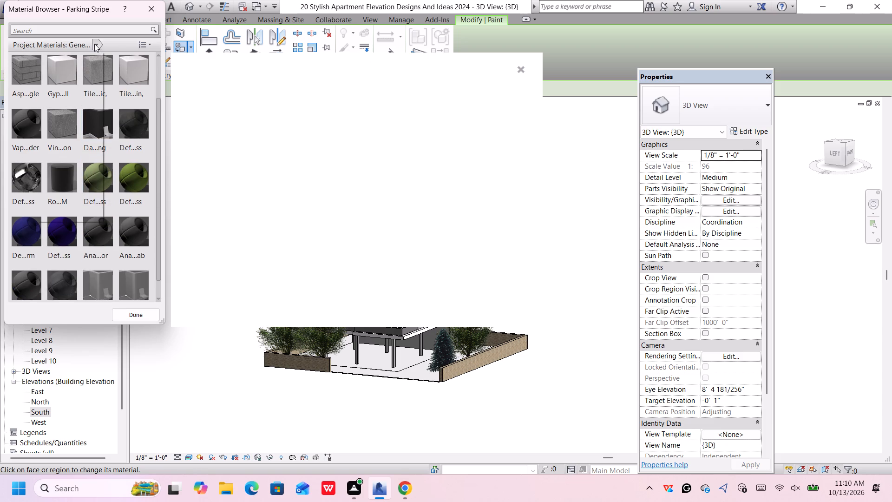
{"action": "left_click", "coordinate": [79, 133]}
{"action": "left_click", "coordinate": [99, 43]}
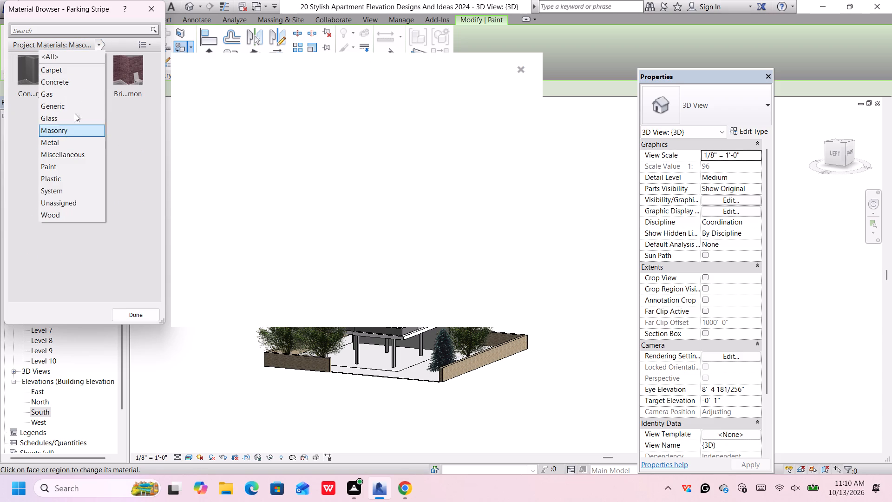
{"action": "left_click", "coordinate": [79, 67]}
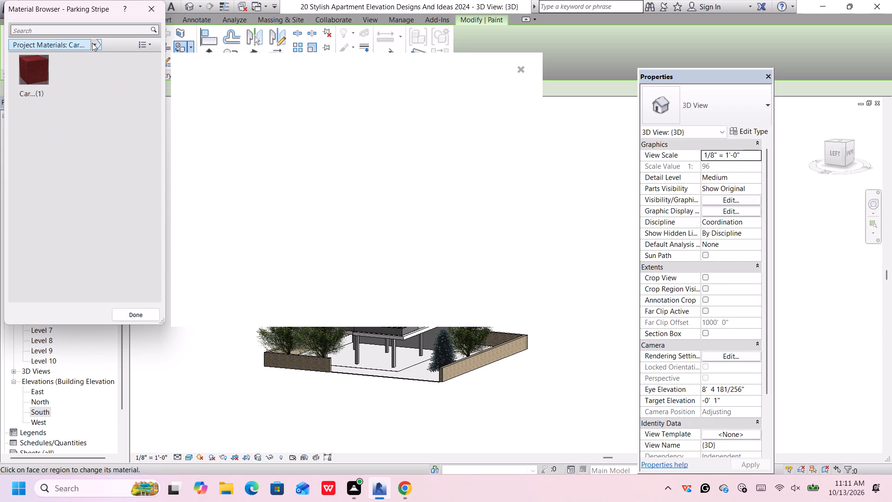
{"action": "left_click", "coordinate": [92, 43]}
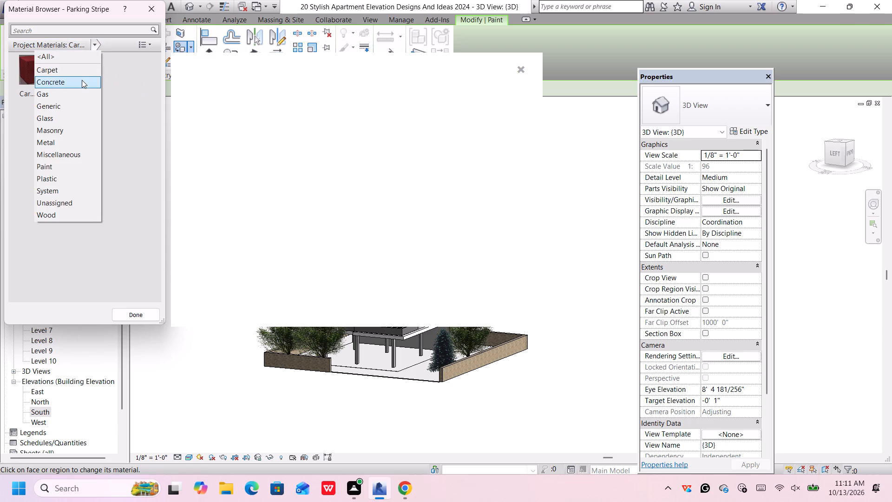
{"action": "left_click", "coordinate": [75, 195]}
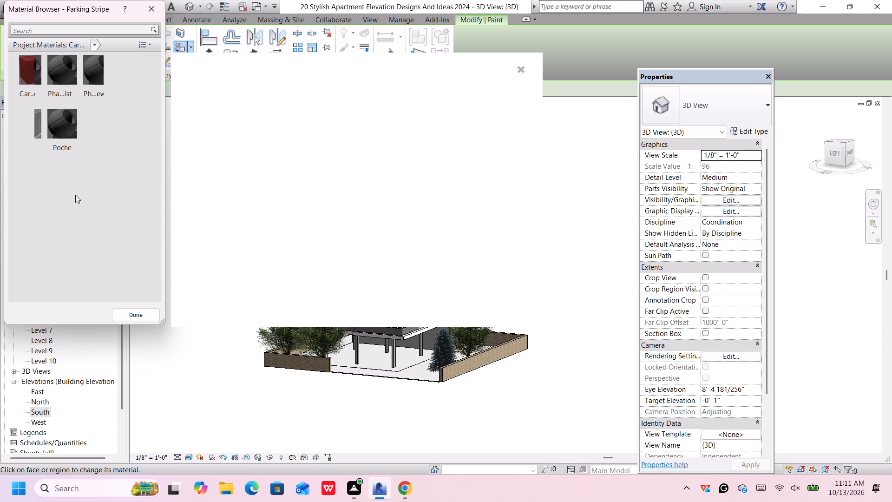
{"action": "left_click", "coordinate": [147, 46]}
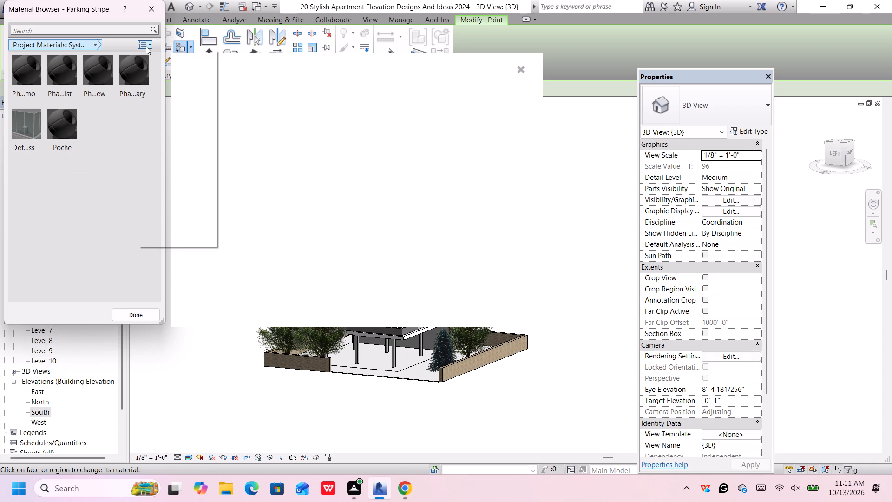
{"action": "left_click", "coordinate": [145, 46]}
{"action": "left_click", "coordinate": [94, 42]}
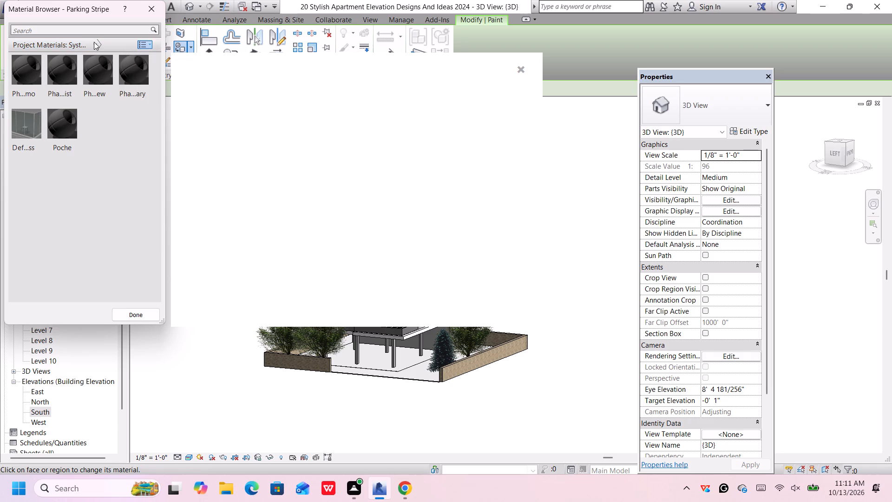
{"action": "left_click", "coordinate": [74, 68]}
{"action": "left_click", "coordinate": [98, 46]}
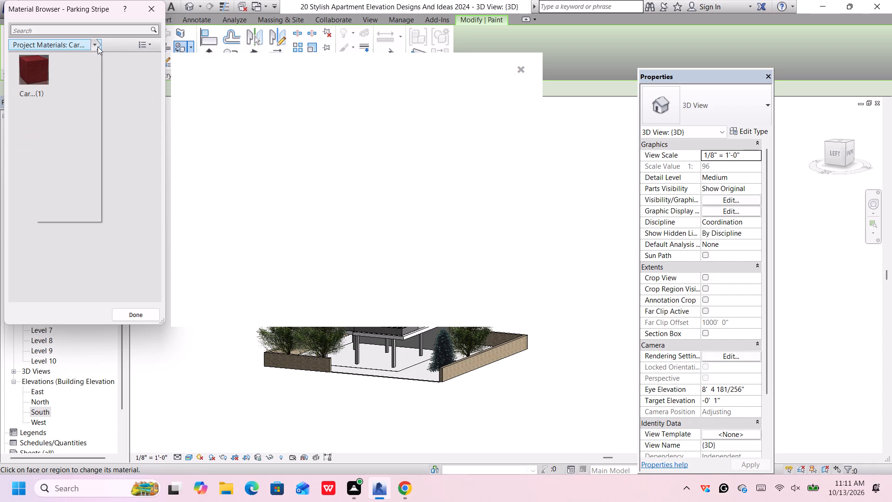
{"action": "left_click", "coordinate": [76, 76]}
{"action": "left_click", "coordinate": [99, 45]}
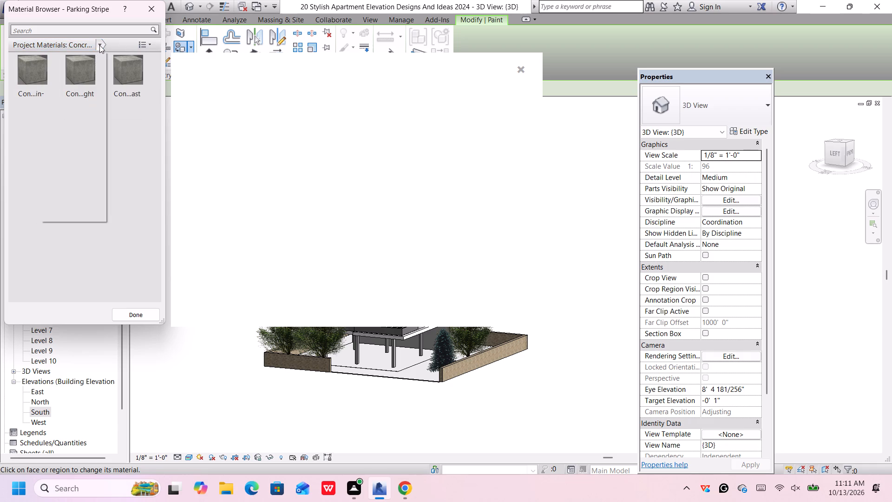
{"action": "left_click", "coordinate": [79, 91]}
{"action": "left_click", "coordinate": [90, 43]}
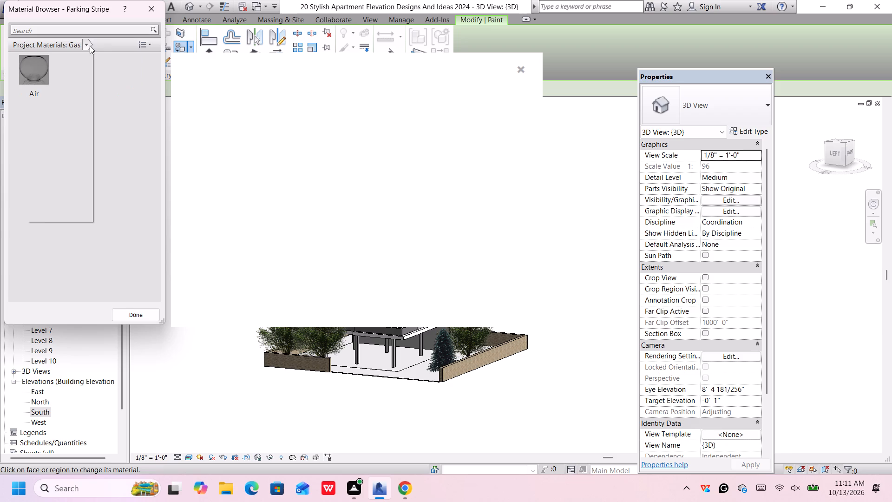
{"action": "left_click", "coordinate": [68, 109]}
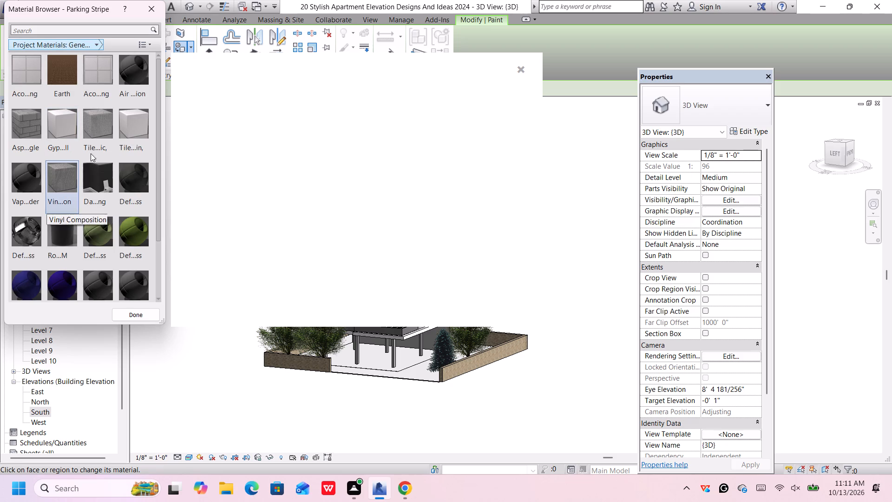
{"action": "left_click", "coordinate": [520, 68]}
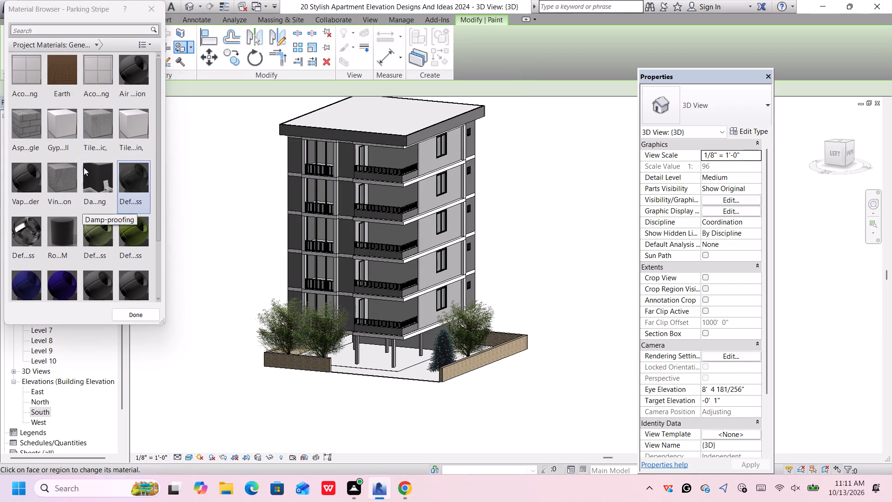
{"action": "scroll", "coordinate": [92, 142], "scroll_direction": "up", "scroll_amount": 2}
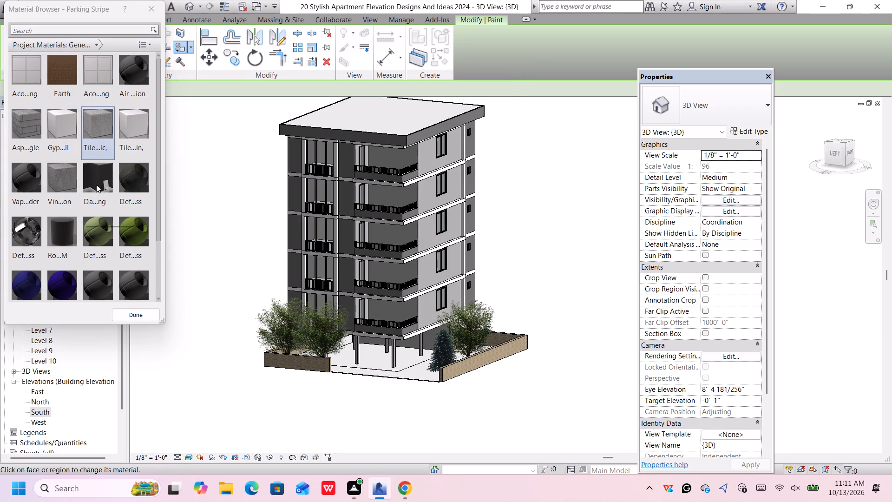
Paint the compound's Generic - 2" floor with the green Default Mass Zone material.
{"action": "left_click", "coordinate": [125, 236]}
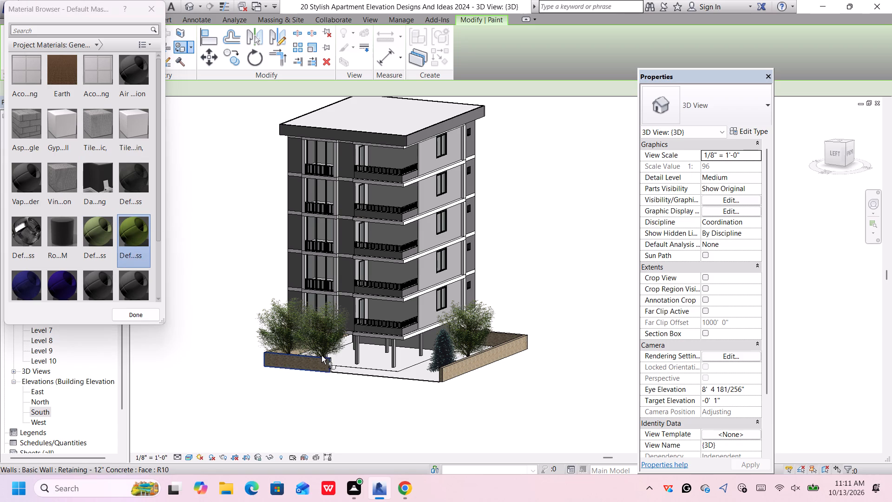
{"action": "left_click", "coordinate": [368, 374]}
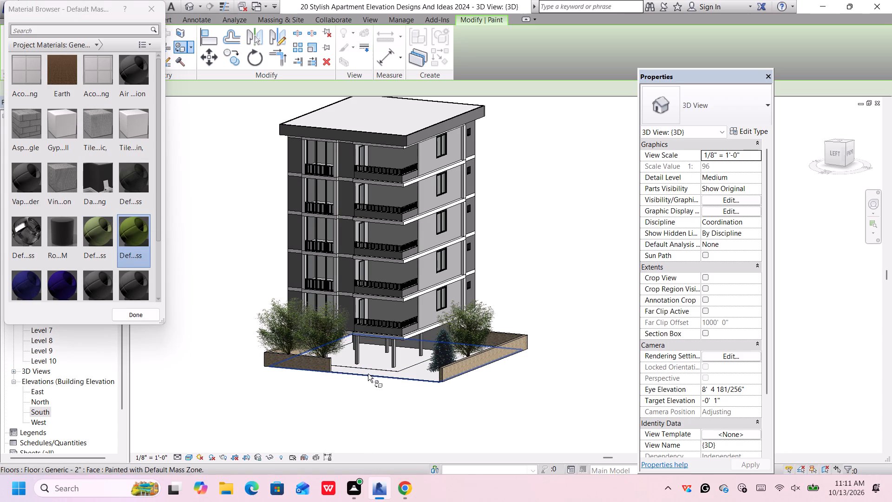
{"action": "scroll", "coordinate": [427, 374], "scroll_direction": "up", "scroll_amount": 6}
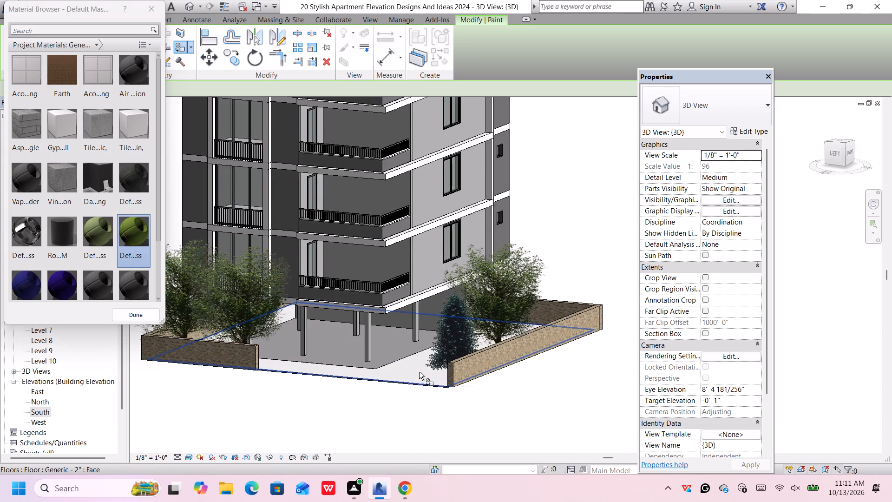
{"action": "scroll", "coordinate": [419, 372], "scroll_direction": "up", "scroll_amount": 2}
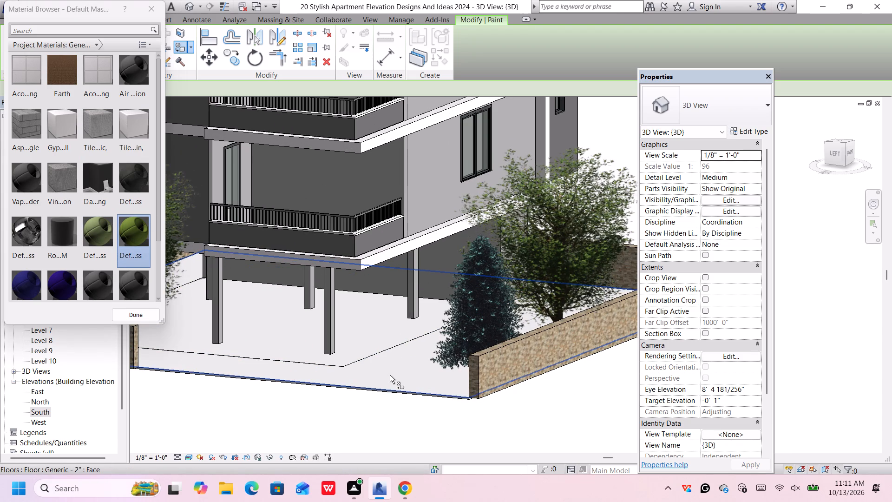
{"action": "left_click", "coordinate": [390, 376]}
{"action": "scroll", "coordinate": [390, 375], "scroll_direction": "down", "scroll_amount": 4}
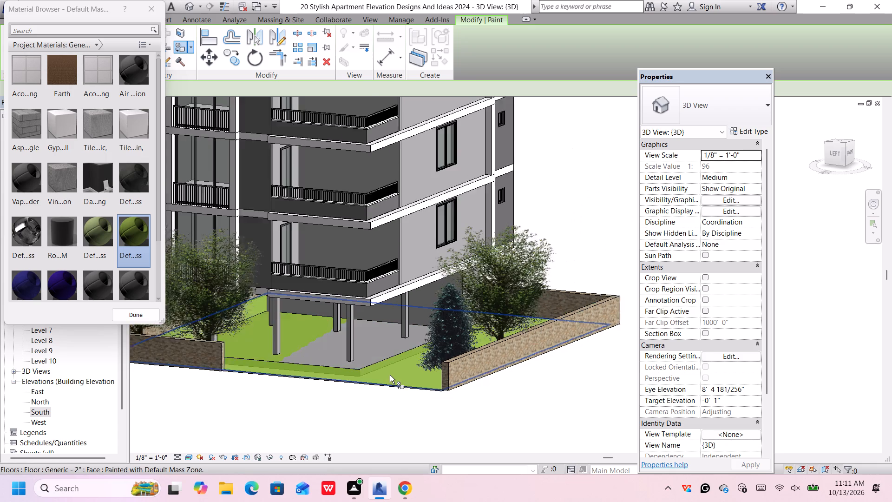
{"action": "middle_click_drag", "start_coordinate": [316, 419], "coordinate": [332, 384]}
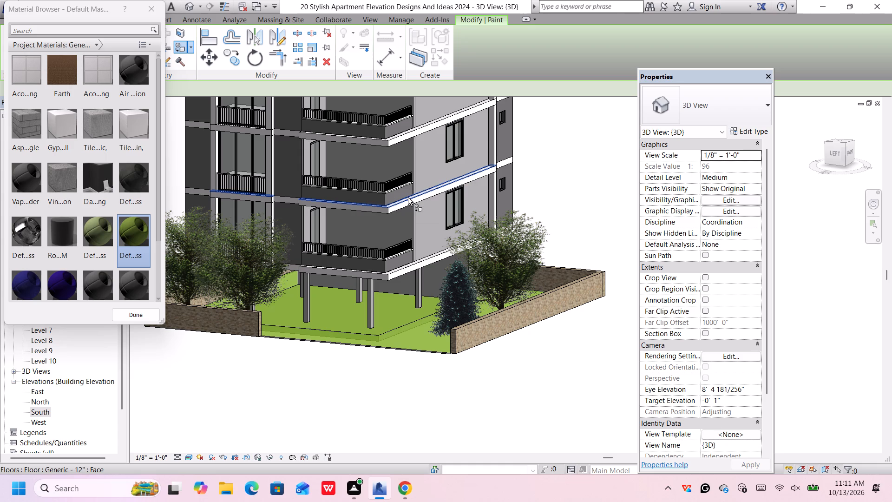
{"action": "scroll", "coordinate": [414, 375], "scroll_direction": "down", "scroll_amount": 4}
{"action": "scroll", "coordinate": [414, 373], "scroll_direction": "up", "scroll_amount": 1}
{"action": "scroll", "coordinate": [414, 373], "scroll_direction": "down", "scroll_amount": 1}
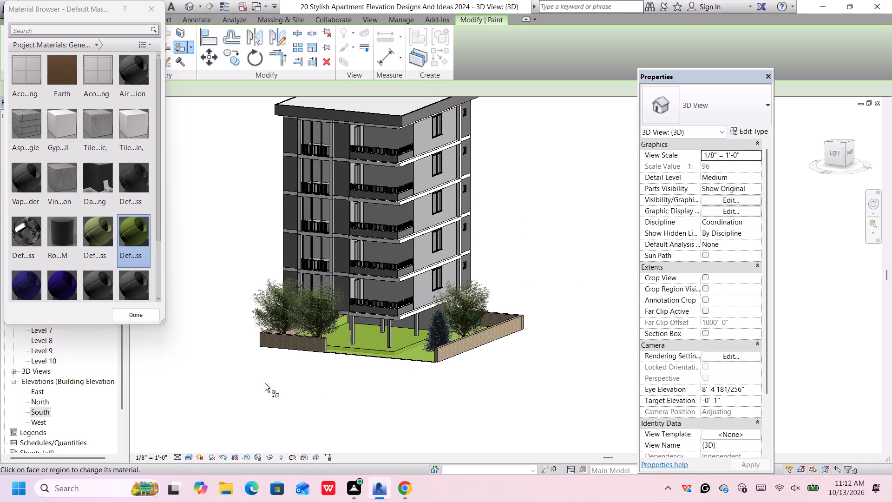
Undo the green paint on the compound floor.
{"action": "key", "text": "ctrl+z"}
Delete the thin Generic - 2" floor that fills the compound inside the boundary walls, keeping the building's ground slab.
{"action": "left_click", "coordinate": [314, 360]}
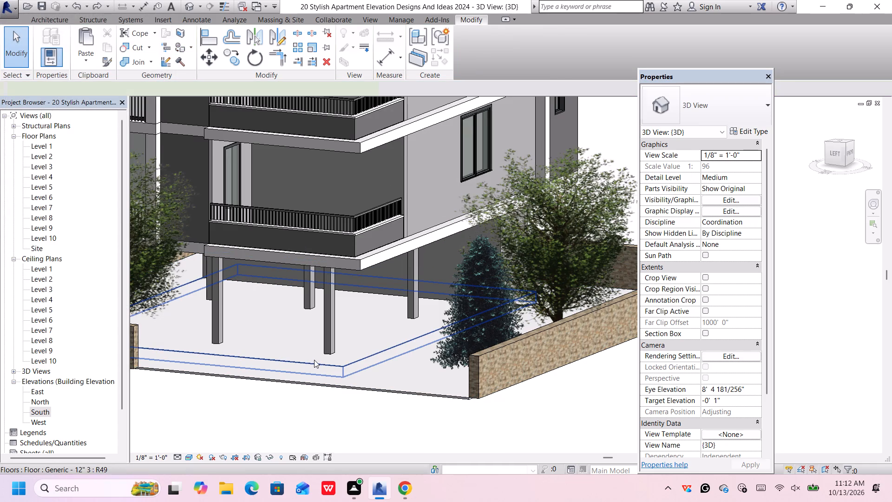
{"action": "left_click", "coordinate": [352, 364]}
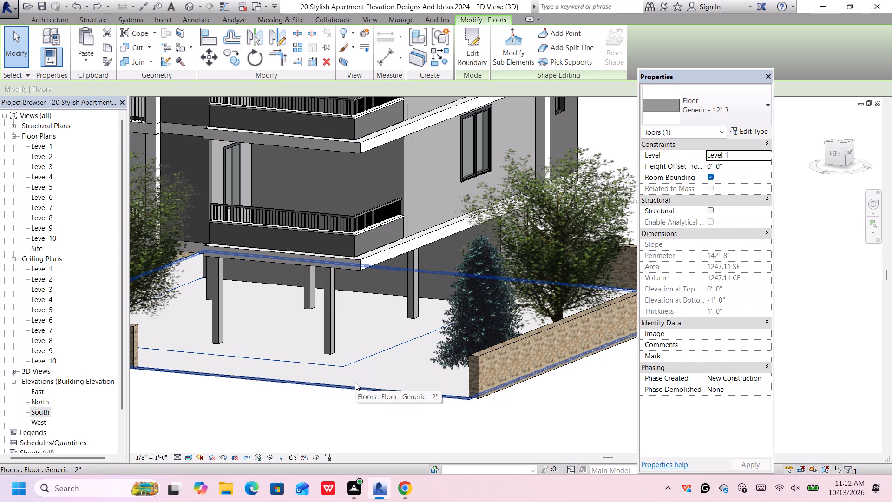
{"action": "middle_click_drag", "start_coordinate": [356, 383], "coordinate": [418, 343]}
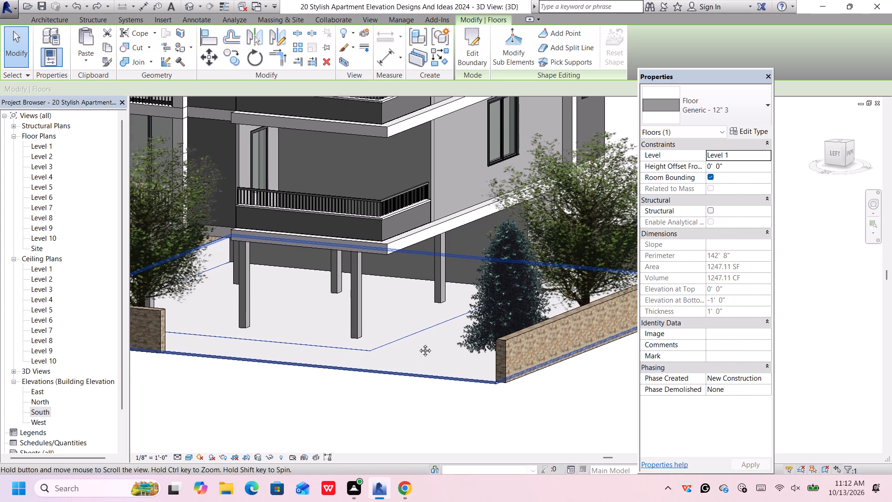
{"action": "middle_click_drag", "start_coordinate": [418, 343], "coordinate": [433, 320]}
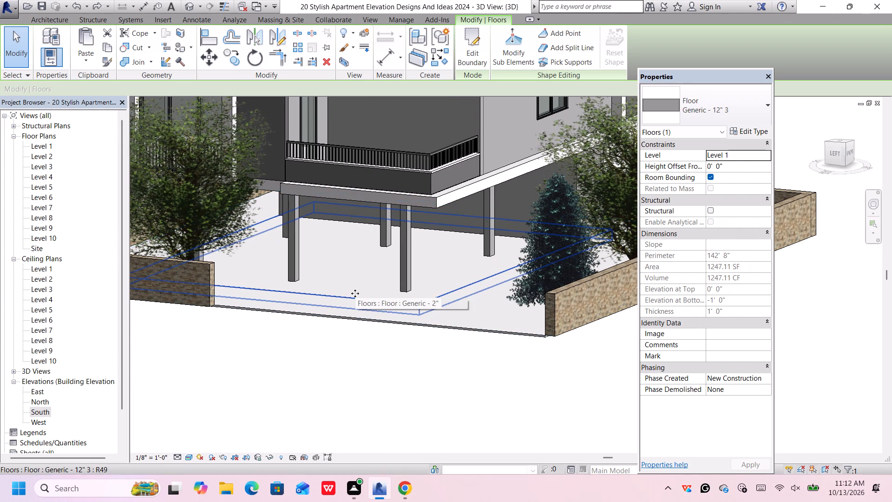
{"action": "scroll", "coordinate": [355, 293], "scroll_direction": "down", "scroll_amount": 5}
{"action": "scroll", "coordinate": [391, 348], "scroll_direction": "down", "scroll_amount": 2}
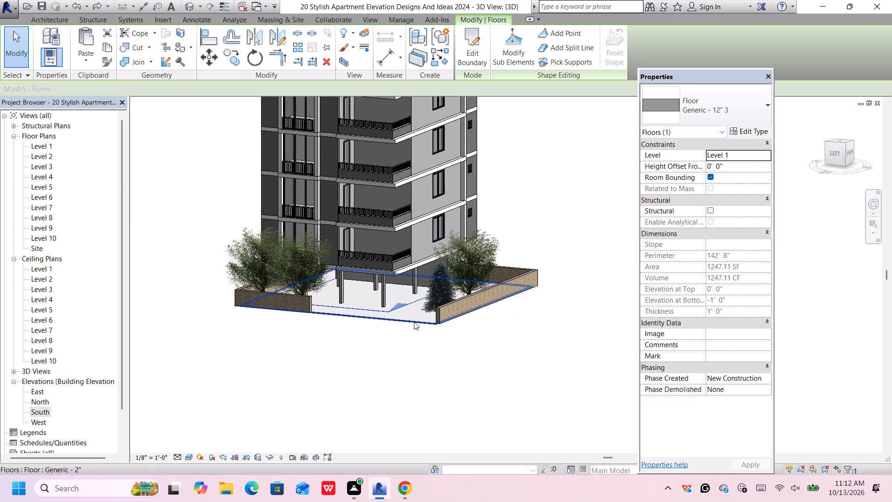
{"action": "left_click", "coordinate": [414, 322]}
{"action": "key", "text": "Delete"}
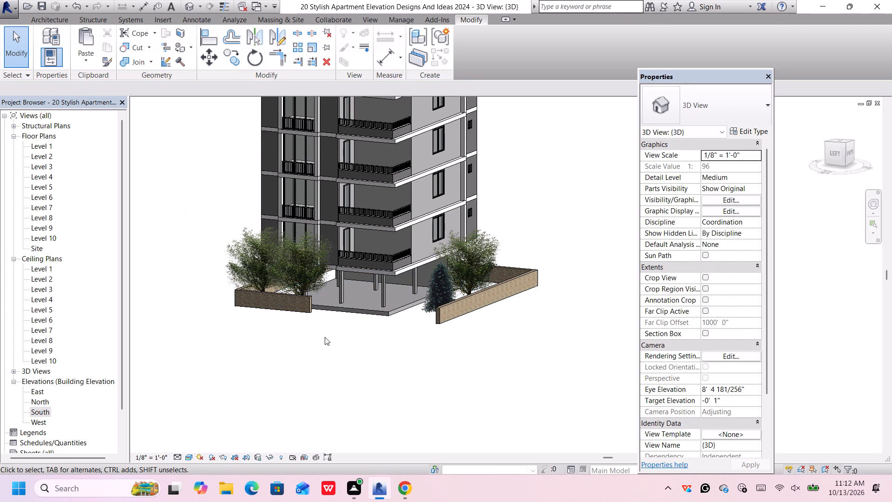
Open the Level 1 floor plan at the building and its compound walls.
{"action": "scroll", "coordinate": [328, 310], "scroll_direction": "up", "scroll_amount": 1}
{"action": "scroll", "coordinate": [328, 310], "scroll_direction": "down", "scroll_amount": 1}
{"action": "scroll", "coordinate": [328, 310], "scroll_direction": "up", "scroll_amount": 2}
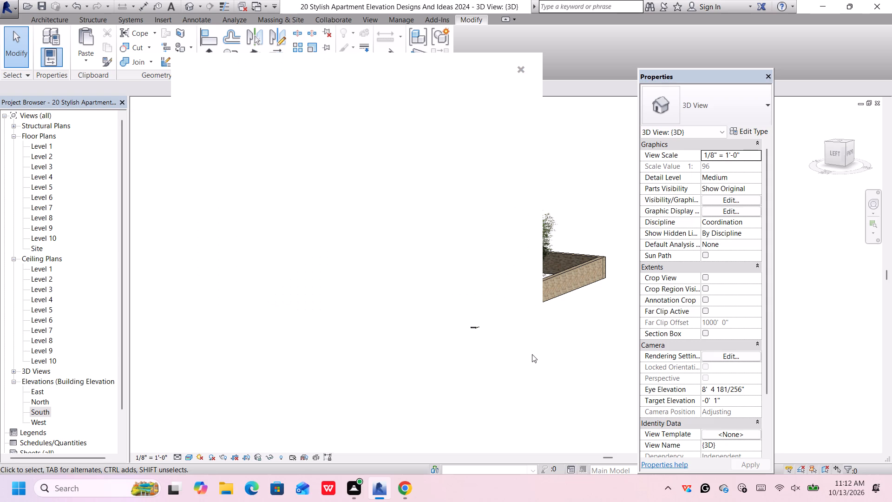
{"action": "left_click", "coordinate": [521, 68]}
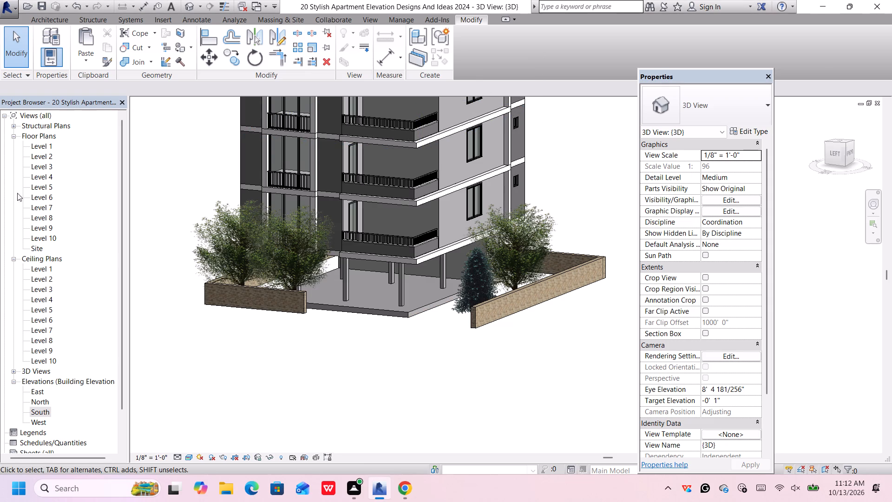
{"action": "left_click", "coordinate": [43, 146]}
{"action": "double_click", "coordinate": [41, 144]}
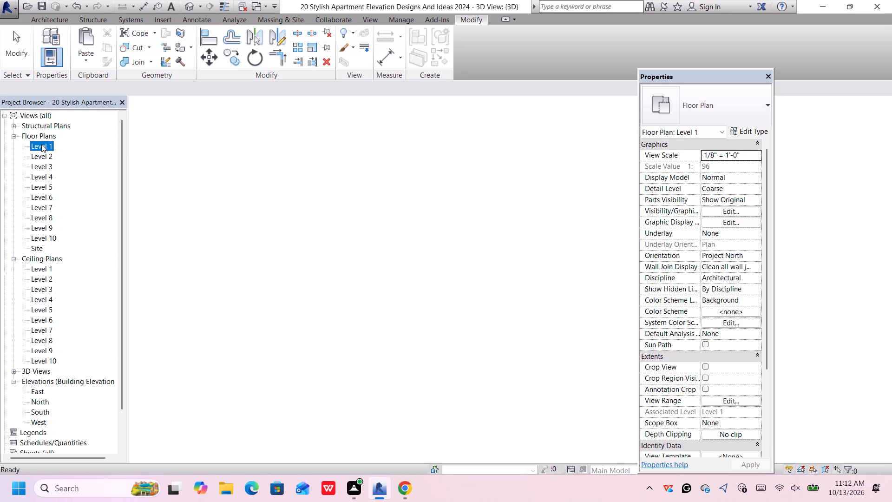
{"action": "scroll", "coordinate": [449, 354], "scroll_direction": "up", "scroll_amount": 1}
{"action": "scroll", "coordinate": [449, 354], "scroll_direction": "down", "scroll_amount": 1}
{"action": "scroll", "coordinate": [449, 354], "scroll_direction": "up", "scroll_amount": 3}
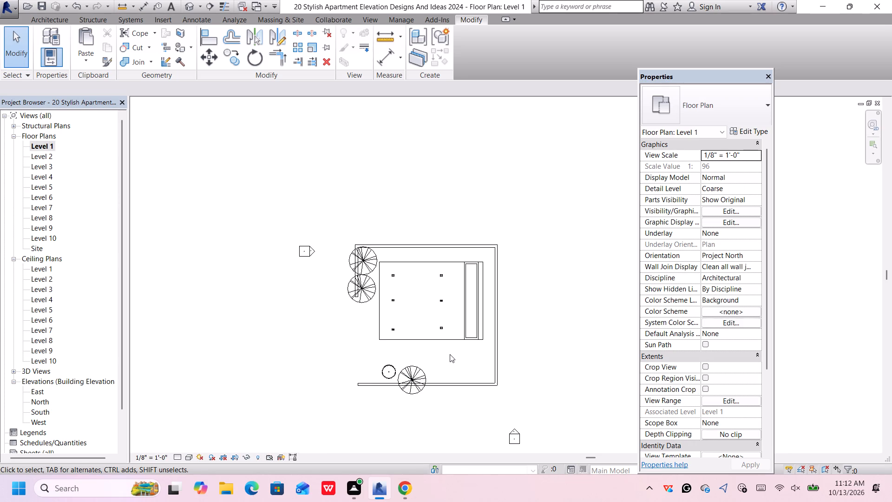
Start a Generic - 2" floor on Level 1 and sketch its outer boundary along the north, east and south compound walls' inner faces.
{"action": "scroll", "coordinate": [450, 354], "scroll_direction": "up", "scroll_amount": 2}
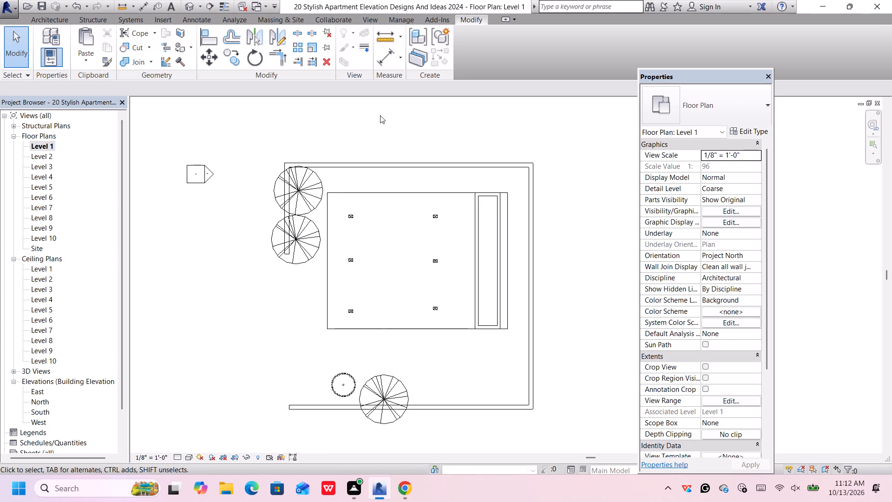
{"action": "left_click", "coordinate": [38, 19]}
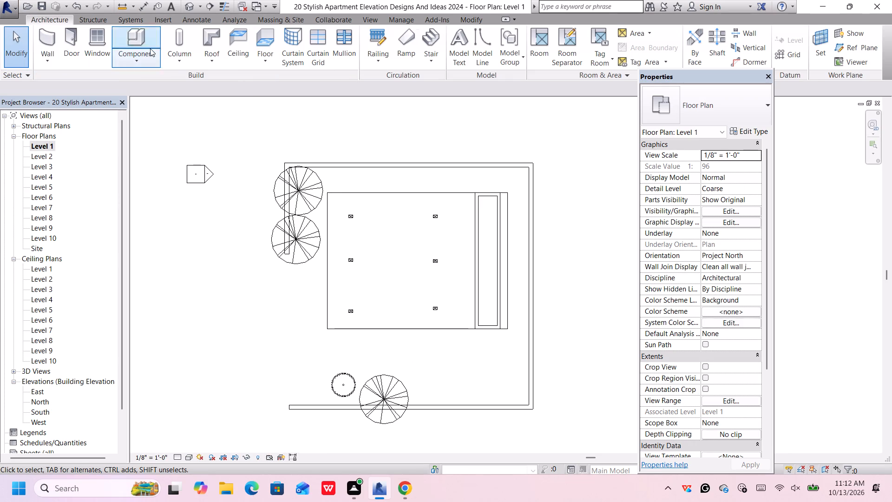
{"action": "left_click", "coordinate": [265, 38]}
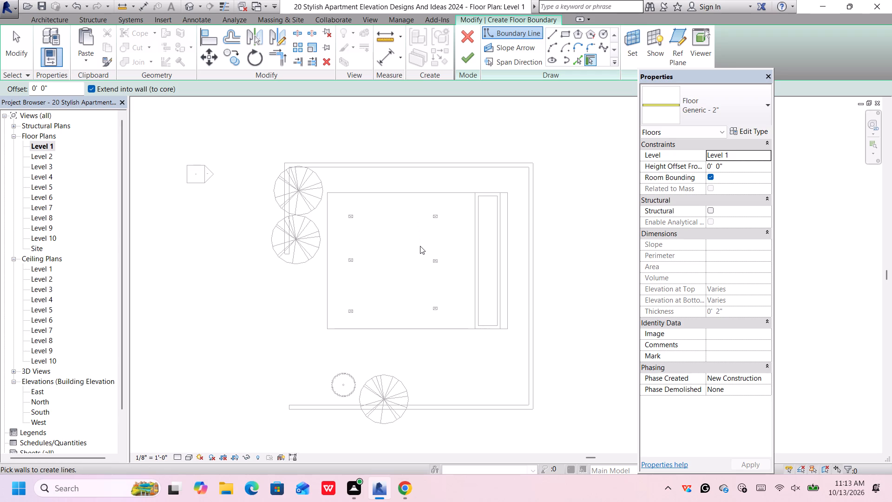
{"action": "left_click", "coordinate": [556, 31]}
{"action": "scroll", "coordinate": [313, 173], "scroll_direction": "up", "scroll_amount": 7}
{"action": "scroll", "coordinate": [270, 160], "scroll_direction": "up", "scroll_amount": 3}
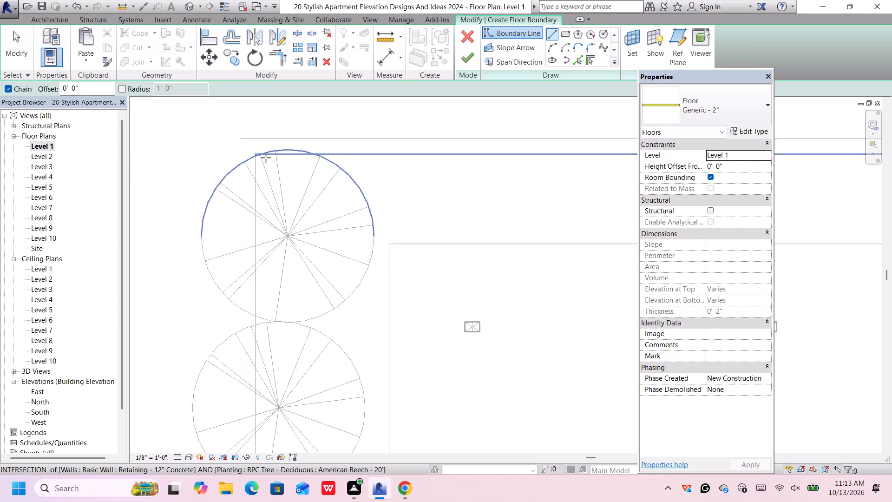
{"action": "scroll", "coordinate": [266, 158], "scroll_direction": "up", "scroll_amount": 2}
{"action": "left_click", "coordinate": [249, 153]}
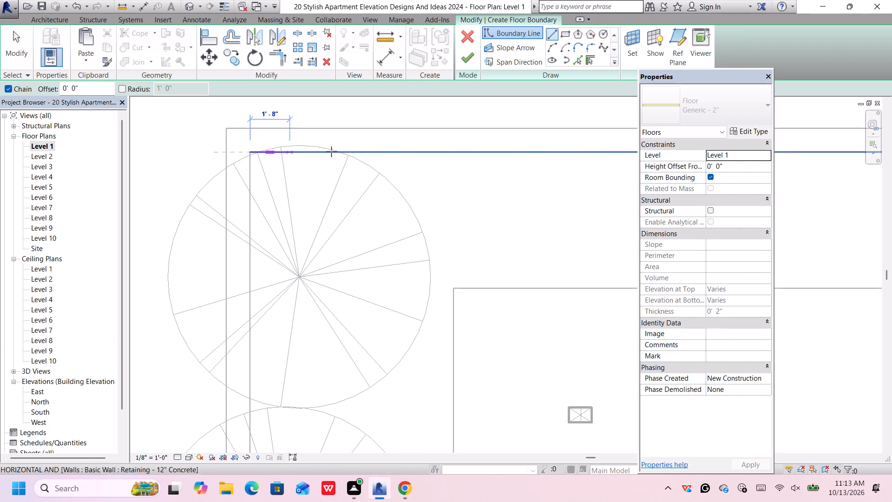
{"action": "scroll", "coordinate": [512, 172], "scroll_direction": "down", "scroll_amount": 9}
{"action": "middle_click_drag", "start_coordinate": [512, 172], "coordinate": [151, 131]}
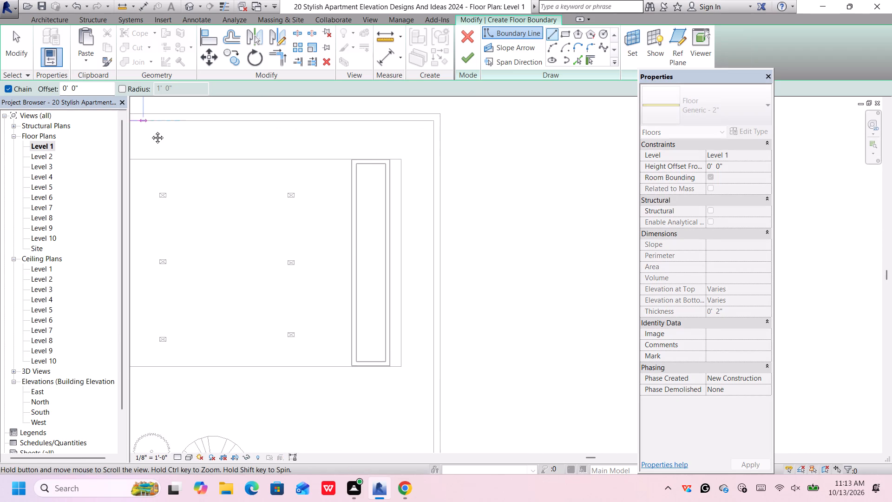
{"action": "middle_click_drag", "start_coordinate": [151, 131], "coordinate": [238, 142]}
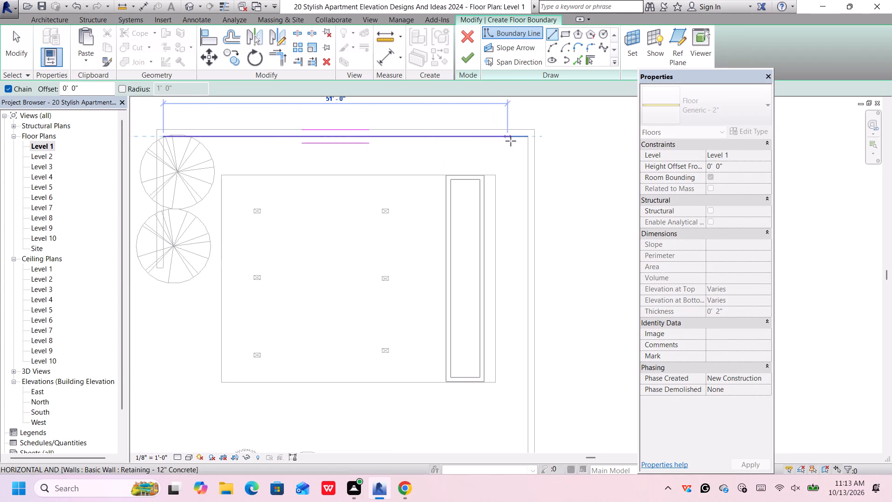
{"action": "left_click", "coordinate": [526, 137]}
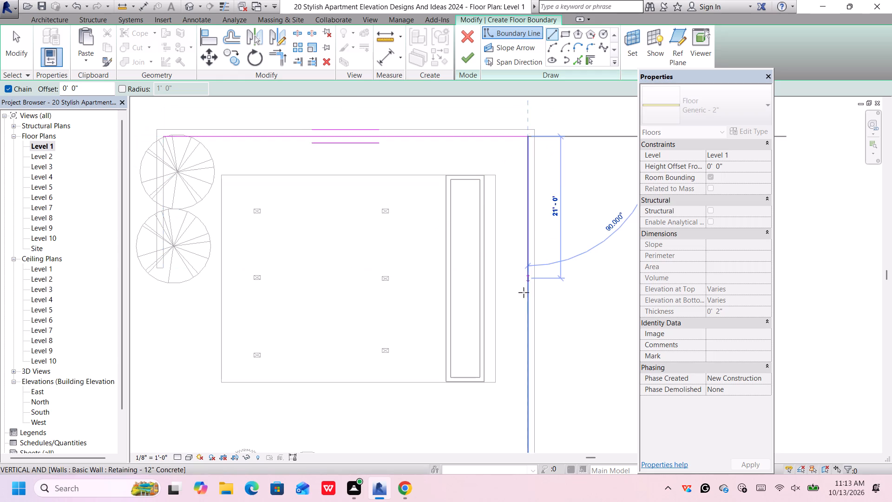
{"action": "scroll", "coordinate": [523, 318], "scroll_direction": "down", "scroll_amount": 2}
{"action": "scroll", "coordinate": [523, 318], "scroll_direction": "up", "scroll_amount": 1}
{"action": "scroll", "coordinate": [523, 318], "scroll_direction": "down", "scroll_amount": 1}
{"action": "middle_click_drag", "start_coordinate": [523, 318], "coordinate": [518, 237]}
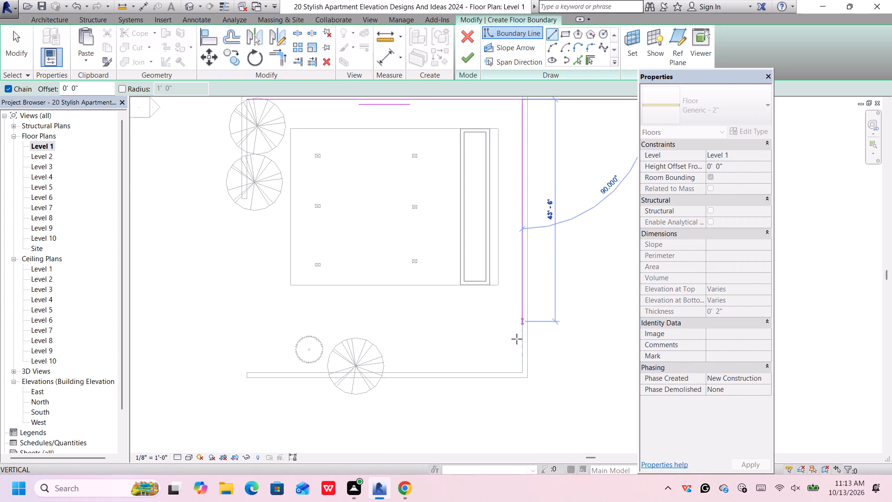
{"action": "left_click", "coordinate": [521, 371]}
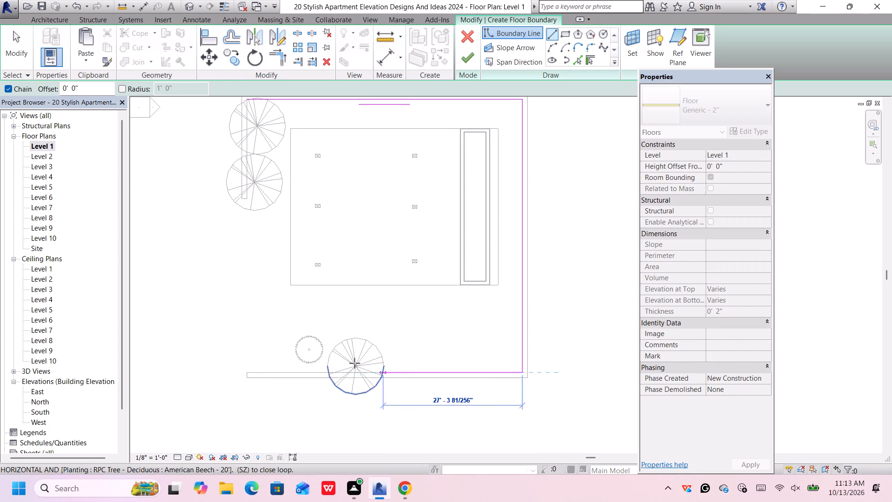
{"action": "left_click", "coordinate": [246, 372]}
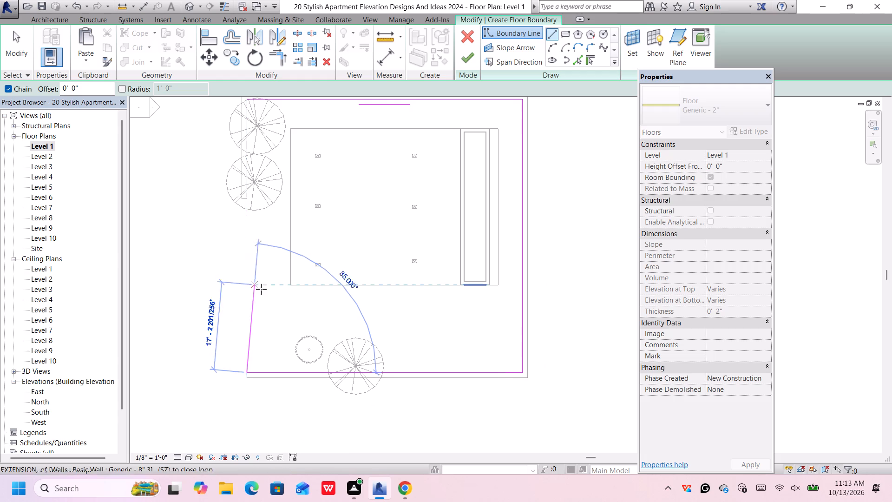
{"action": "middle_click_drag", "start_coordinate": [249, 228], "coordinate": [262, 283]}
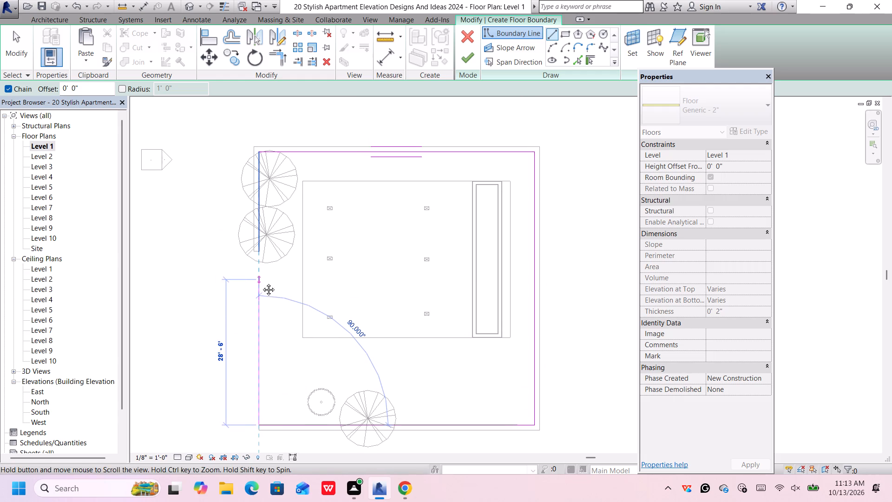
{"action": "middle_click_drag", "start_coordinate": [262, 283], "coordinate": [262, 281]}
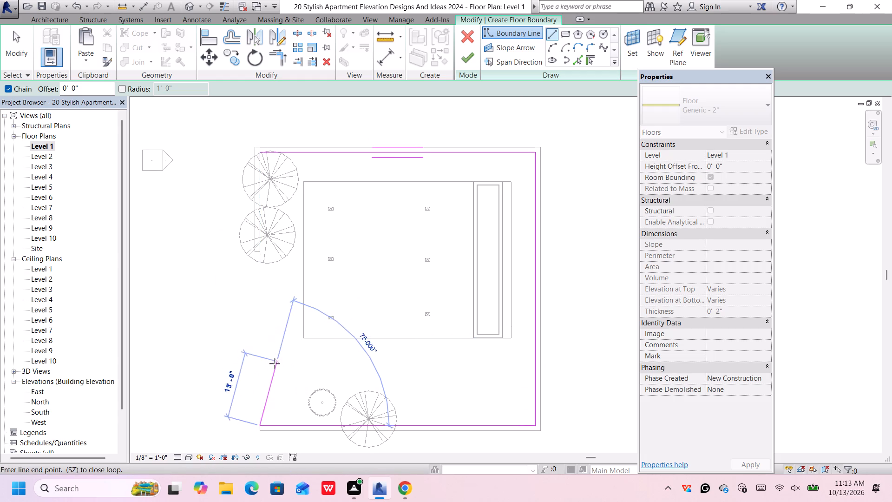
{"action": "key", "text": "Escape"}
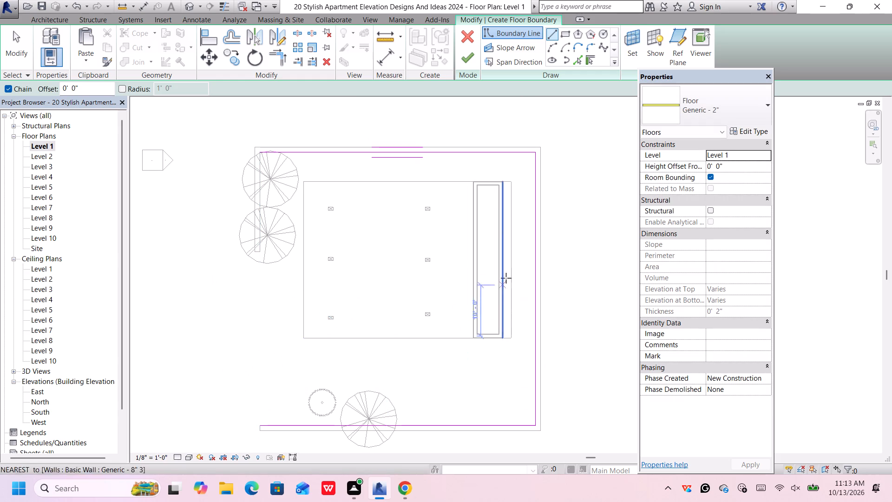
Add boundary lines from the building slab's northwest corner about 8'-6" west, and about 5'-9" north to the outline's open corner.
{"action": "scroll", "coordinate": [304, 178], "scroll_direction": "up", "scroll_amount": 1}
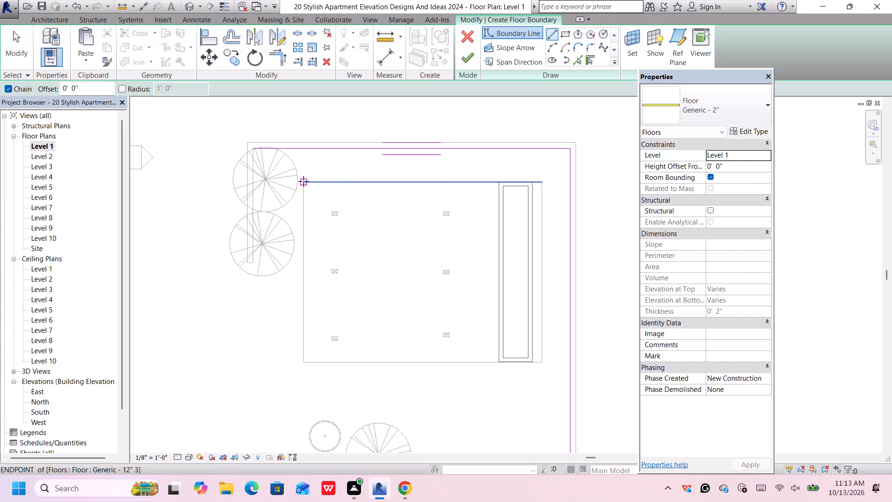
{"action": "left_click", "coordinate": [303, 181]}
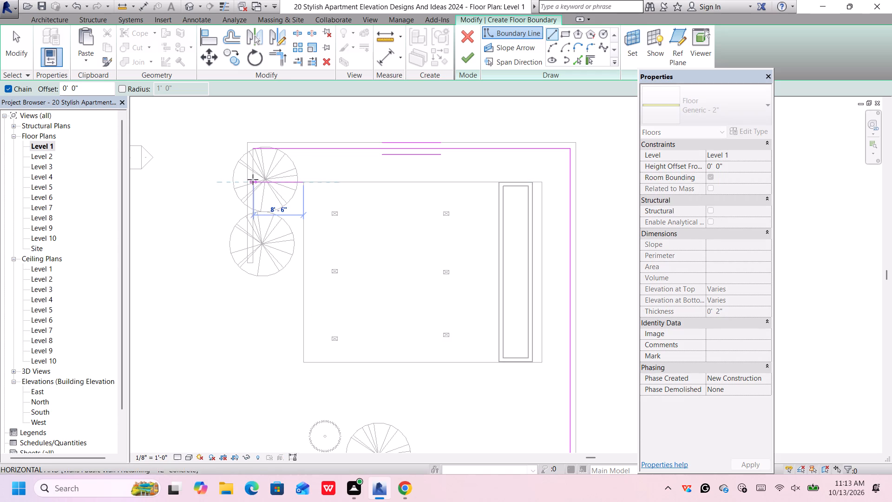
{"action": "left_click", "coordinate": [253, 180]}
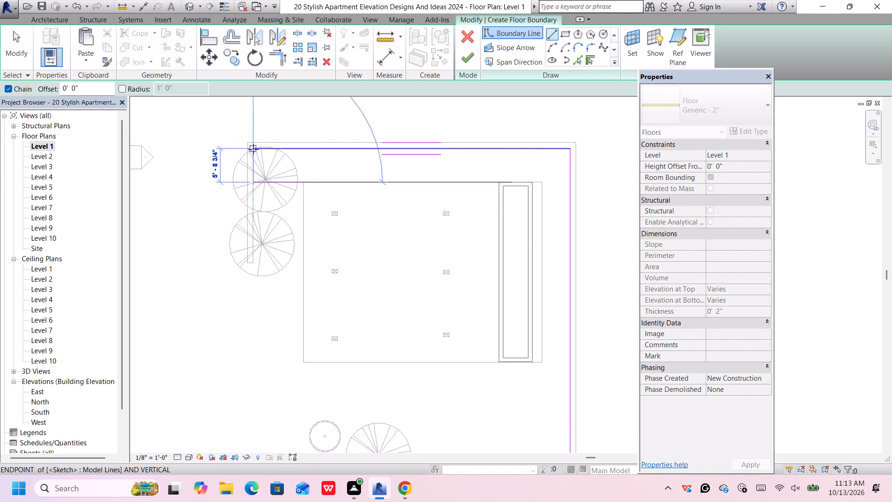
{"action": "left_click", "coordinate": [253, 149]}
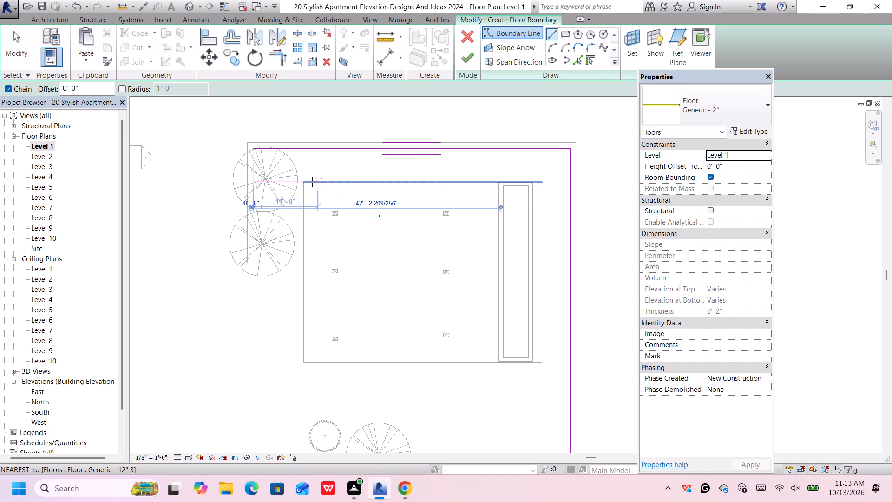
Trace the slab's north, east and south edges, extend to the west wall line, close the outline at its southwest corner and finish the floor.
{"action": "left_click", "coordinate": [304, 181]}
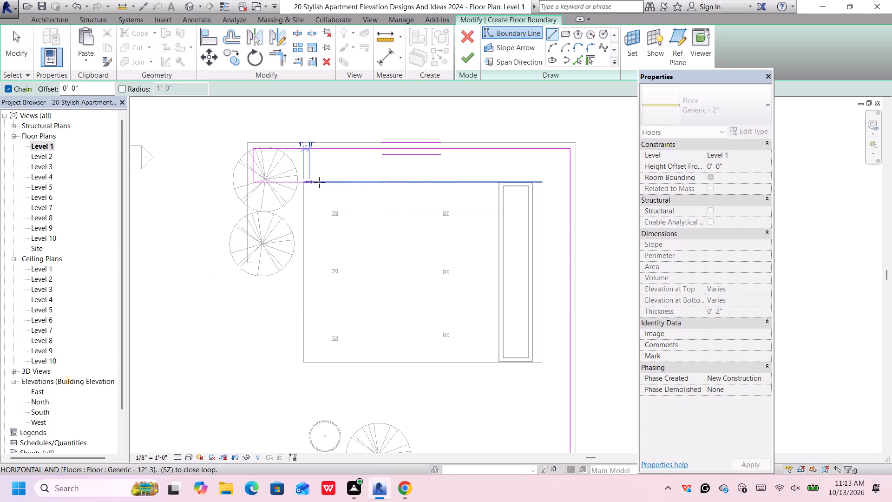
{"action": "left_click", "coordinate": [541, 182]}
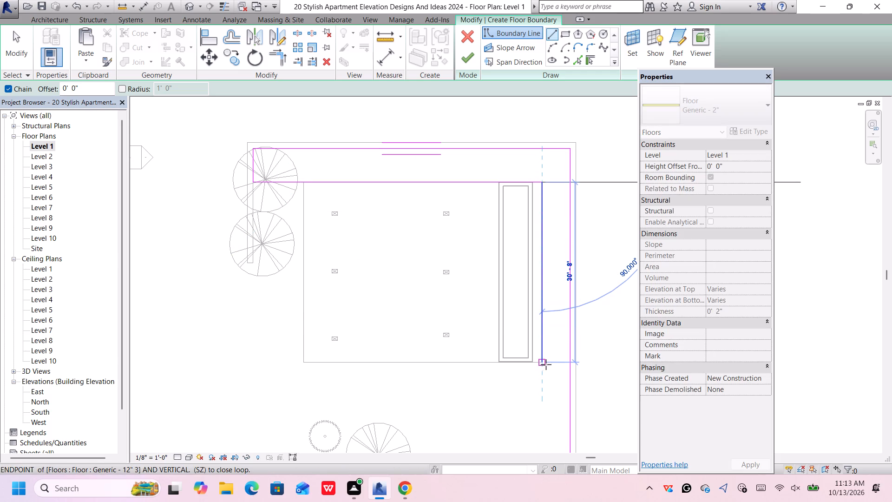
{"action": "left_click", "coordinate": [544, 363]}
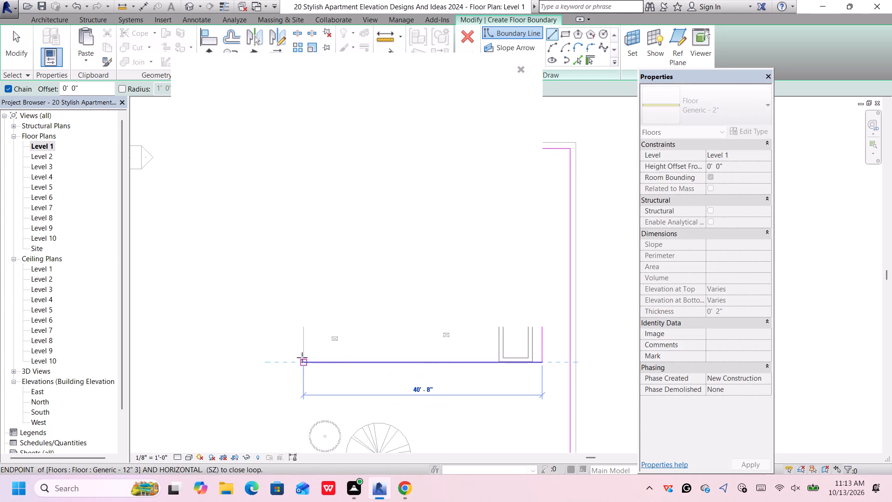
{"action": "scroll", "coordinate": [302, 360], "scroll_direction": "down", "scroll_amount": 7}
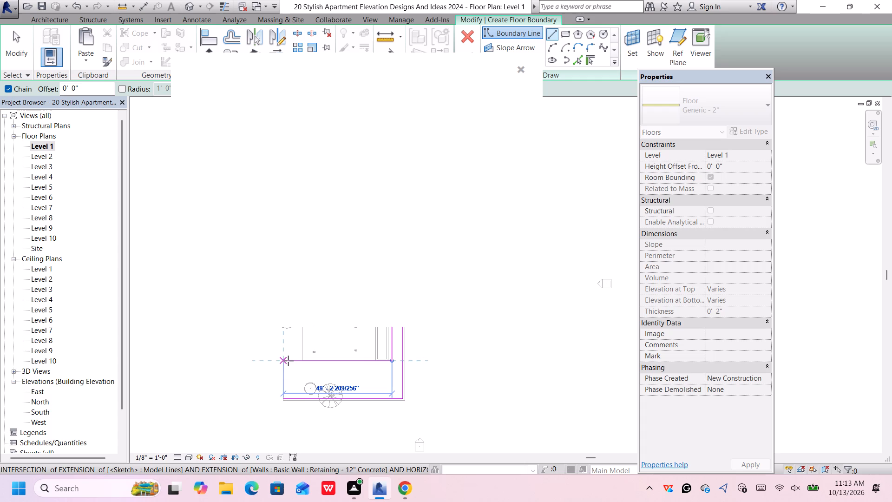
{"action": "left_click", "coordinate": [287, 361]}
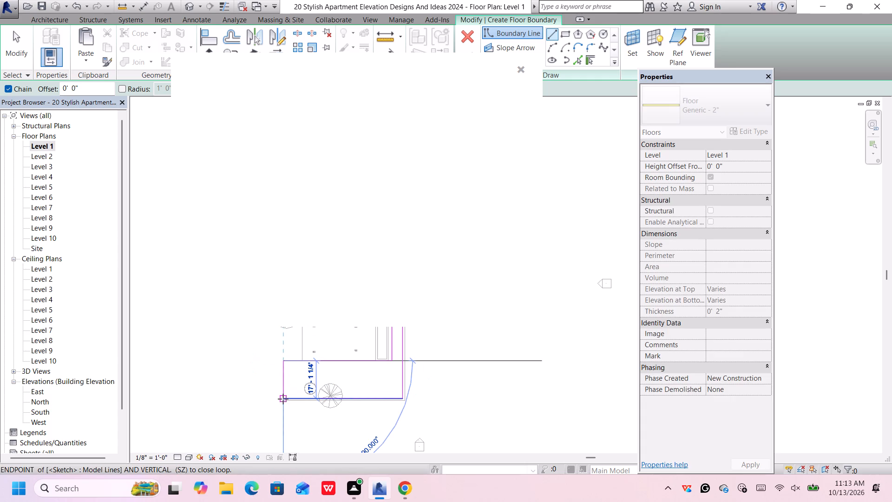
{"action": "scroll", "coordinate": [283, 395], "scroll_direction": "up", "scroll_amount": 7}
{"action": "left_click", "coordinate": [283, 400]}
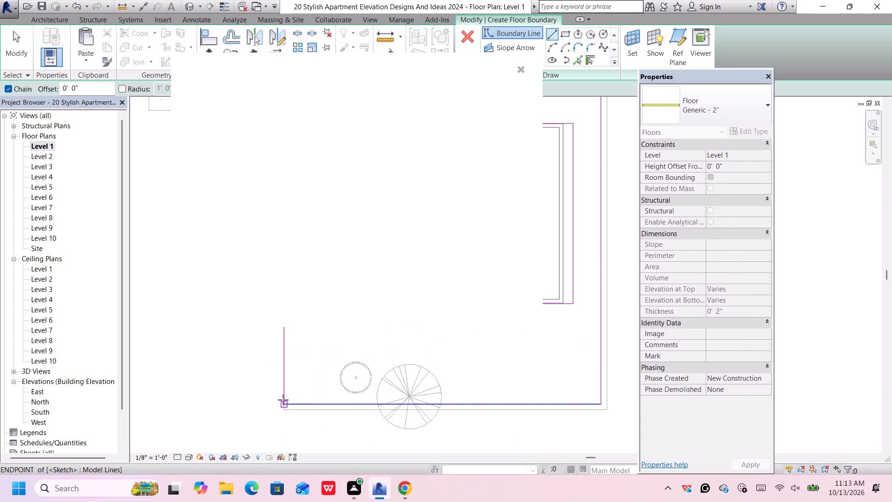
{"action": "left_click", "coordinate": [517, 66]}
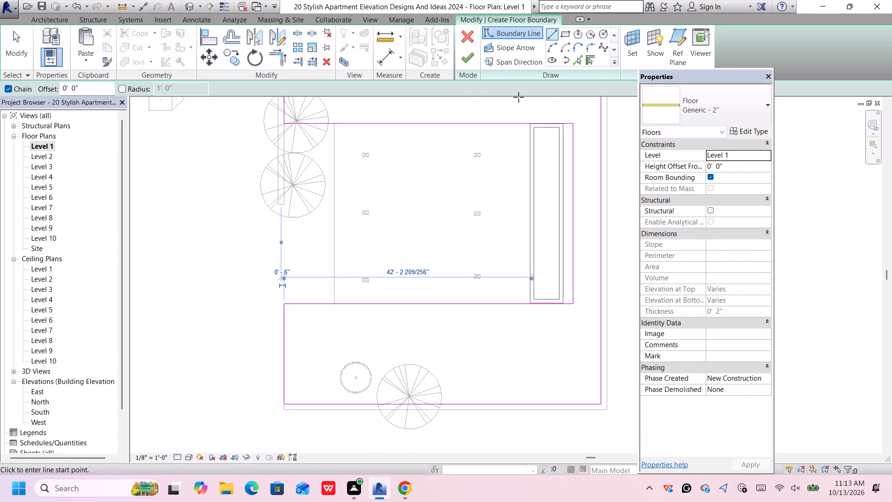
{"action": "left_click", "coordinate": [462, 59]}
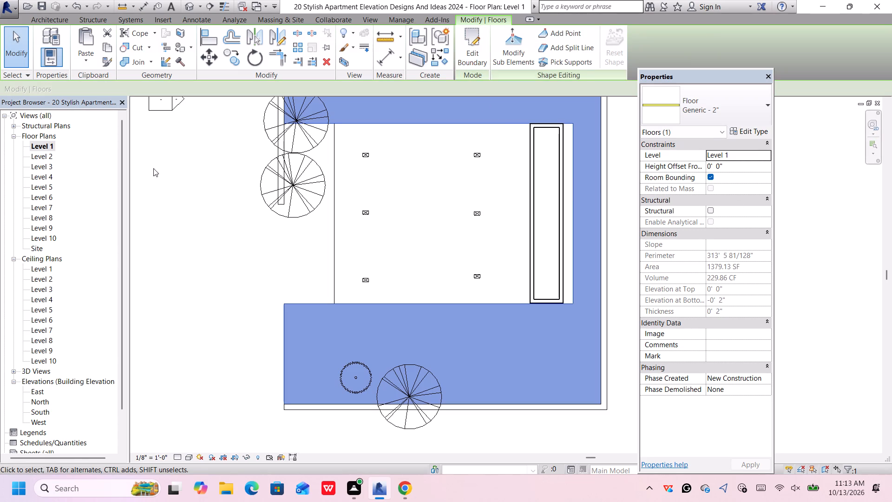
{"action": "scroll", "coordinate": [45, 268], "scroll_direction": "down", "scroll_amount": 1}
{"action": "scroll", "coordinate": [50, 246], "scroll_direction": "up", "scroll_amount": 3}
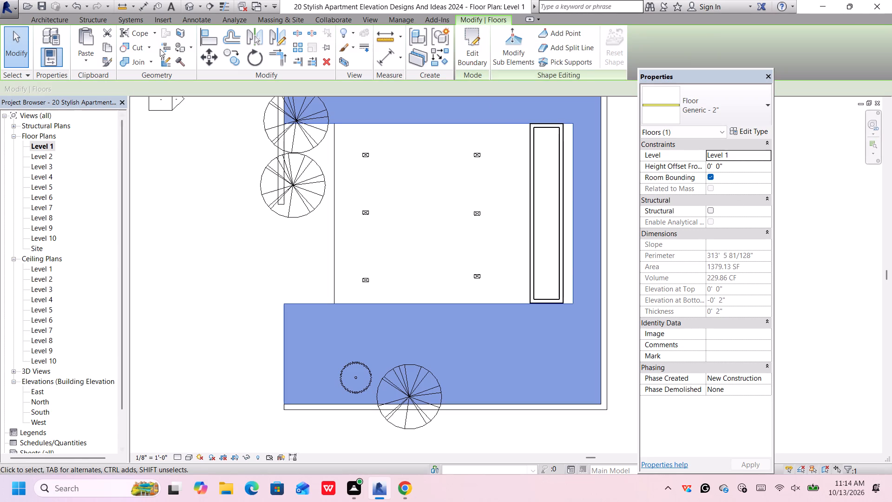
In the 3D view, duplicate the new compound floor's type with the suggested name Generic - 2" 2.
{"action": "left_click", "coordinate": [189, 10]}
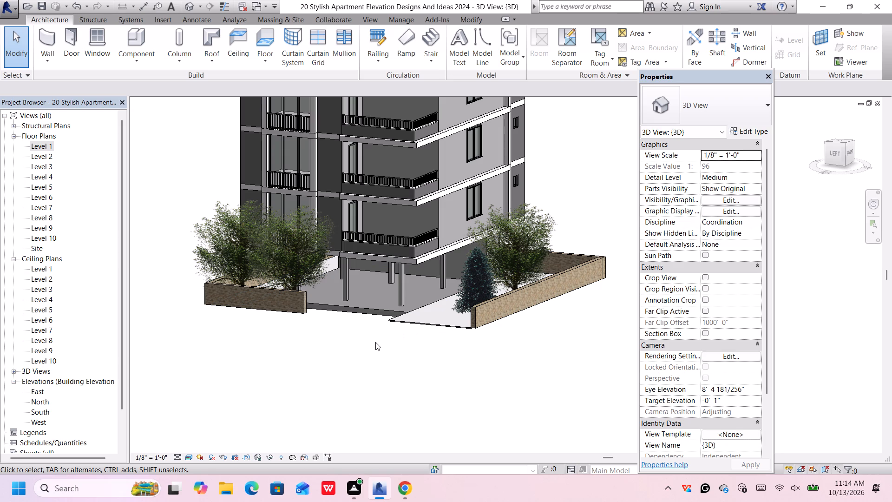
{"action": "scroll", "coordinate": [377, 340], "scroll_direction": "up", "scroll_amount": 2}
{"action": "scroll", "coordinate": [377, 340], "scroll_direction": "down", "scroll_amount": 2}
{"action": "left_click", "coordinate": [409, 318]}
{"action": "left_click", "coordinate": [735, 128]}
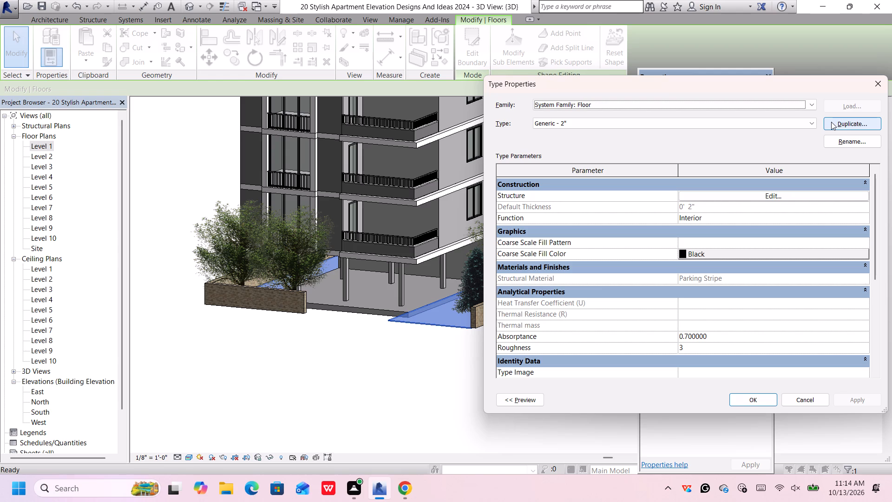
{"action": "left_click", "coordinate": [831, 122]}
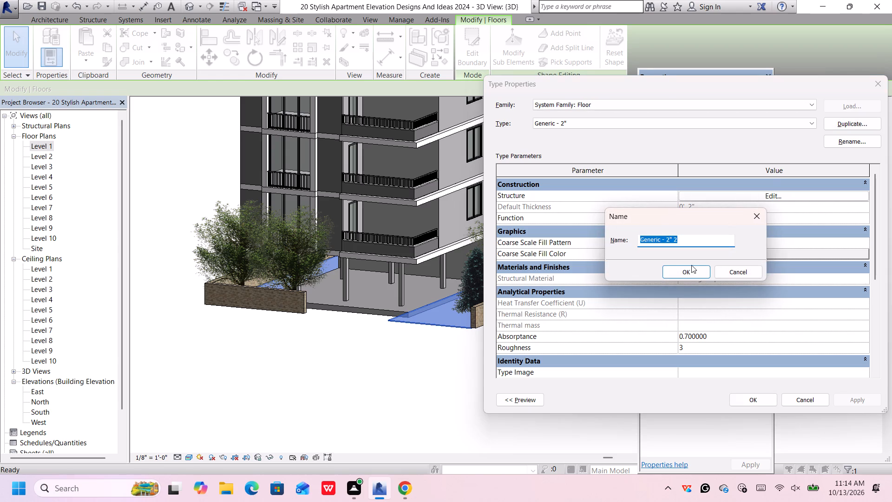
{"action": "left_click", "coordinate": [685, 275]}
Edit the new compound floor type's structure, replacing its Parking Stripe material's appearance with the Grass - Bermuda asset, and apply the change.
{"action": "left_click", "coordinate": [735, 197]}
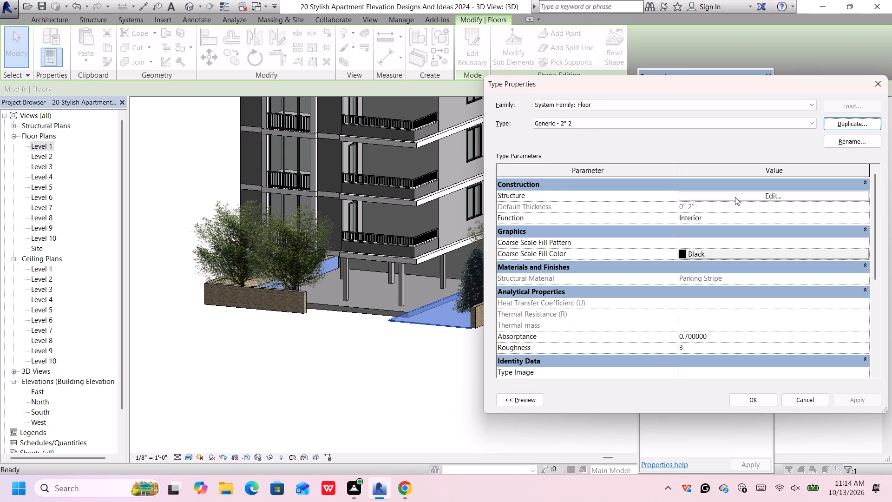
{"action": "left_click", "coordinate": [650, 194]}
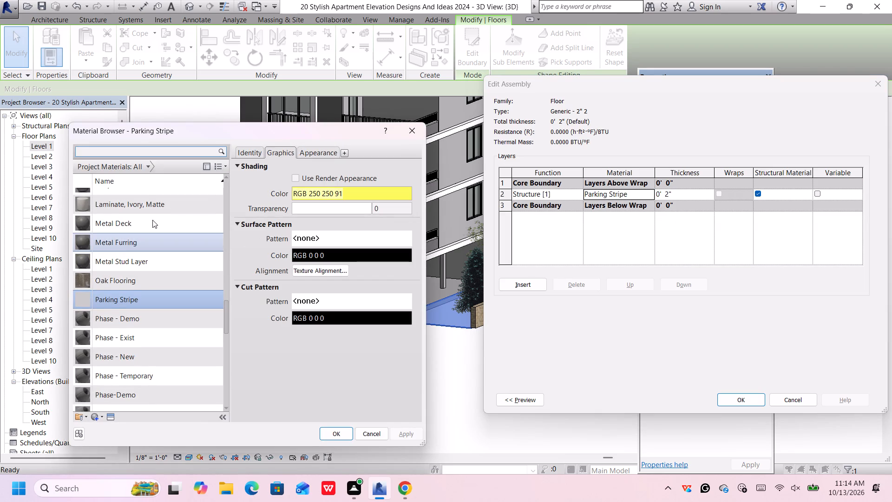
{"action": "left_click", "coordinate": [109, 417]}
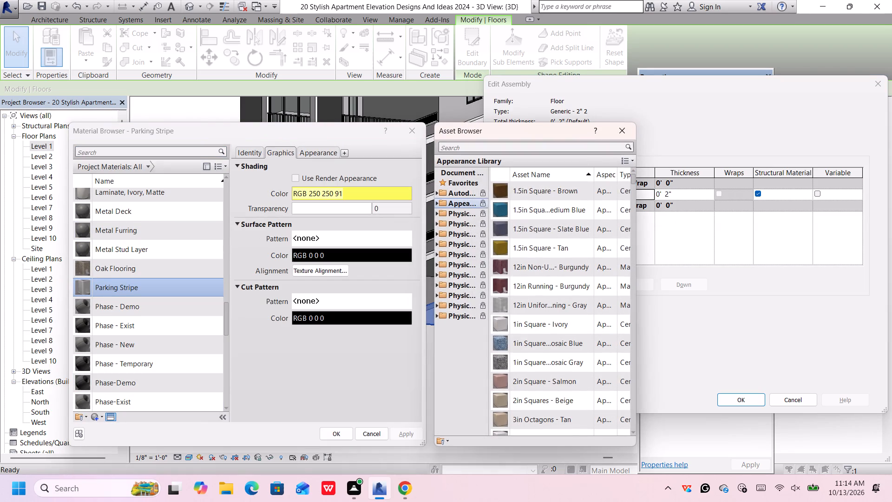
{"action": "left_click", "coordinate": [531, 150]}
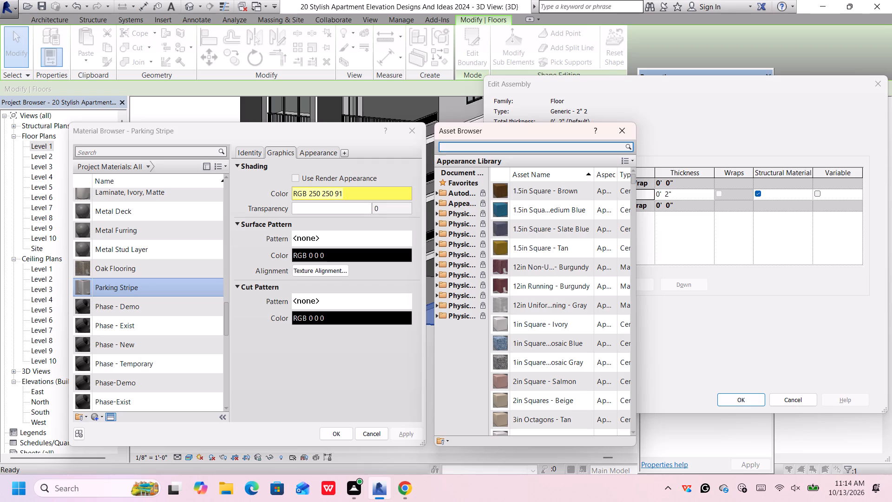
{"action": "type", "text": "gras"}
{"action": "key", "text": "s"}
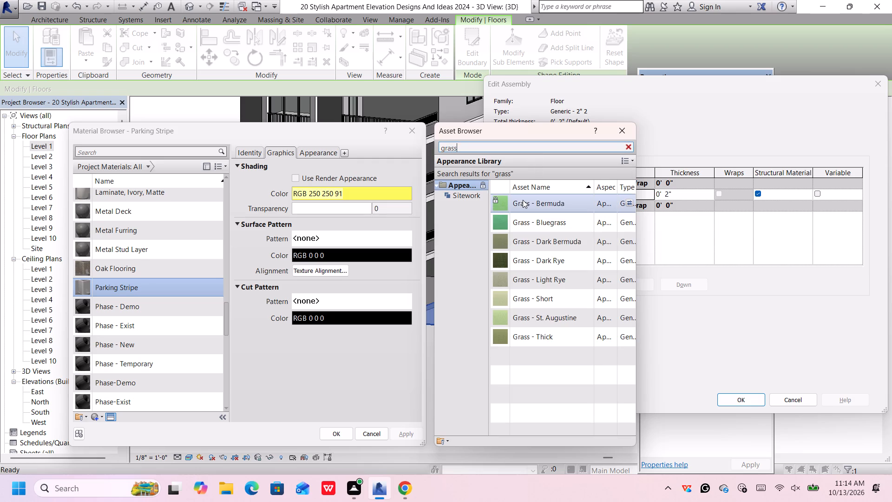
{"action": "double_click", "coordinate": [523, 200]}
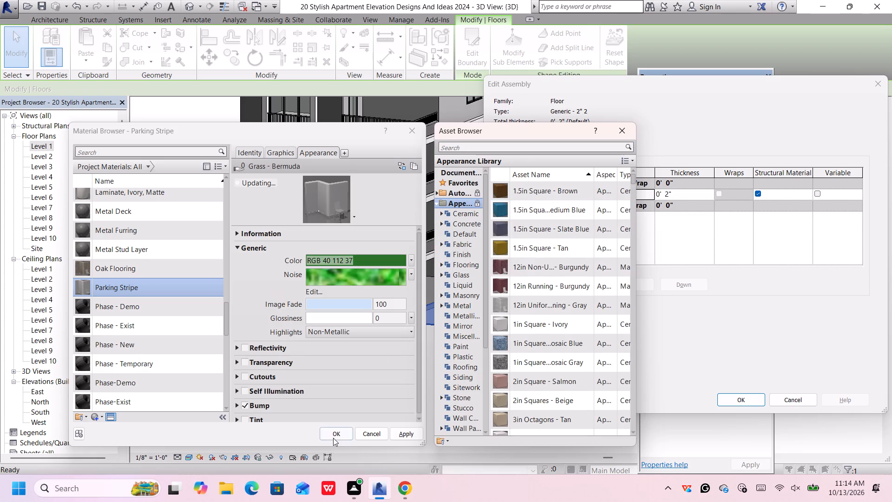
{"action": "left_click", "coordinate": [333, 434]}
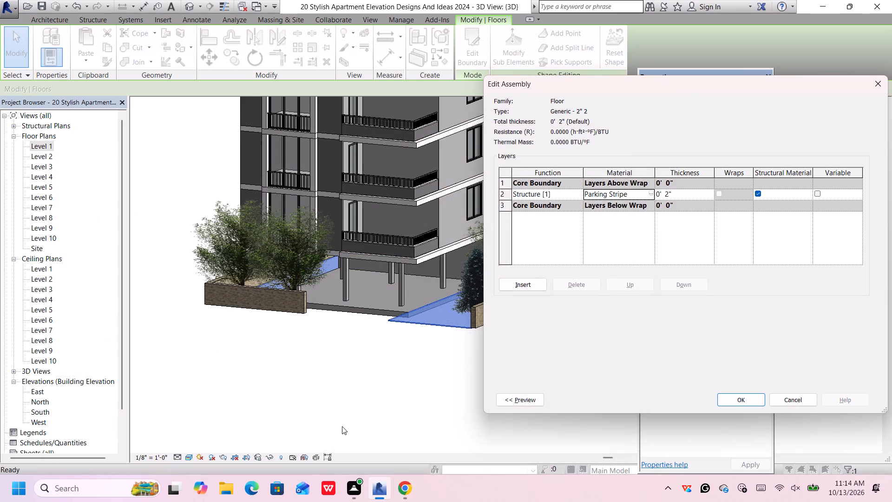
{"action": "left_click", "coordinate": [737, 402]}
{"action": "left_click", "coordinate": [739, 404]}
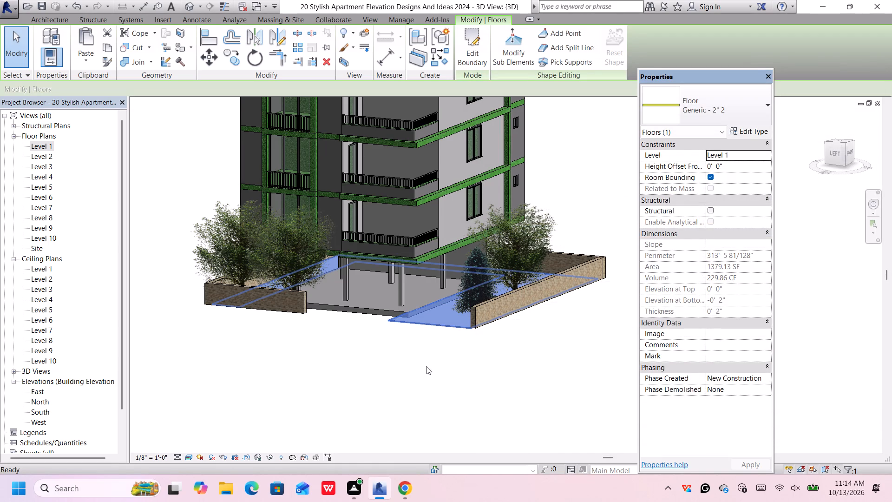
{"action": "left_click", "coordinate": [439, 391]}
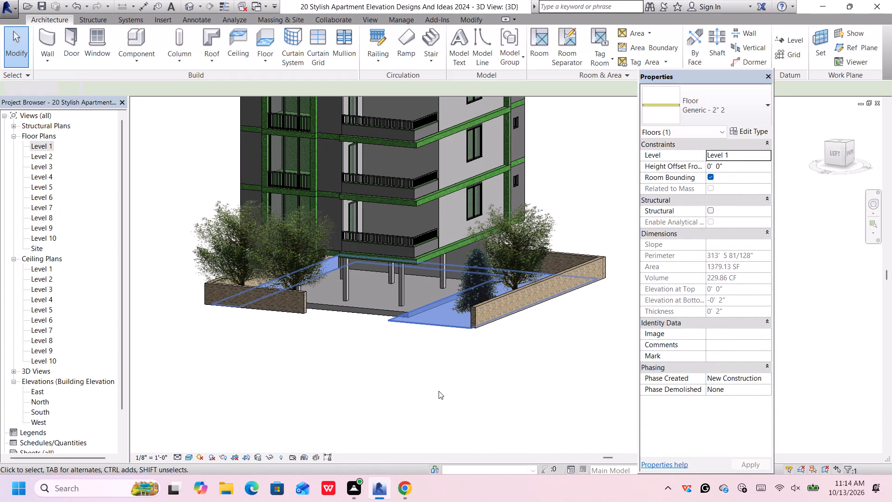
Ungroup the Group 1 model groups on the two lowest storeys, Level 2 and Level 3.
{"action": "scroll", "coordinate": [383, 242], "scroll_direction": "up", "scroll_amount": 2}
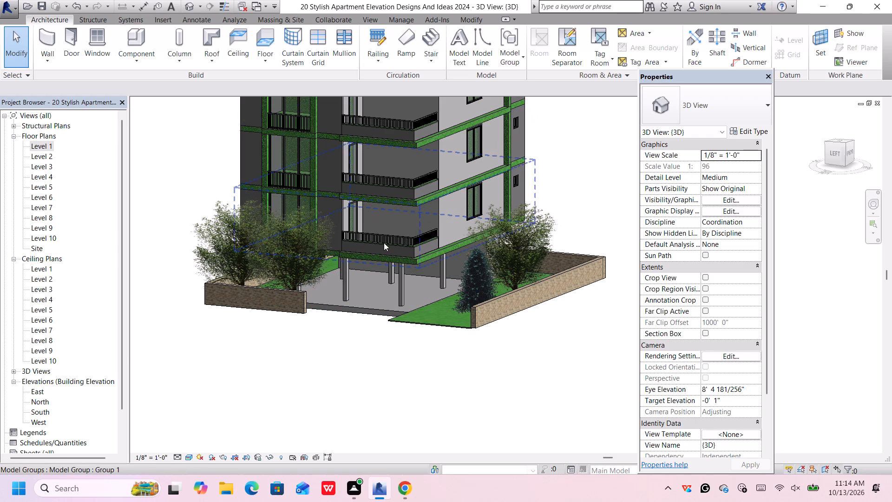
{"action": "scroll", "coordinate": [384, 243], "scroll_direction": "up", "scroll_amount": 7}
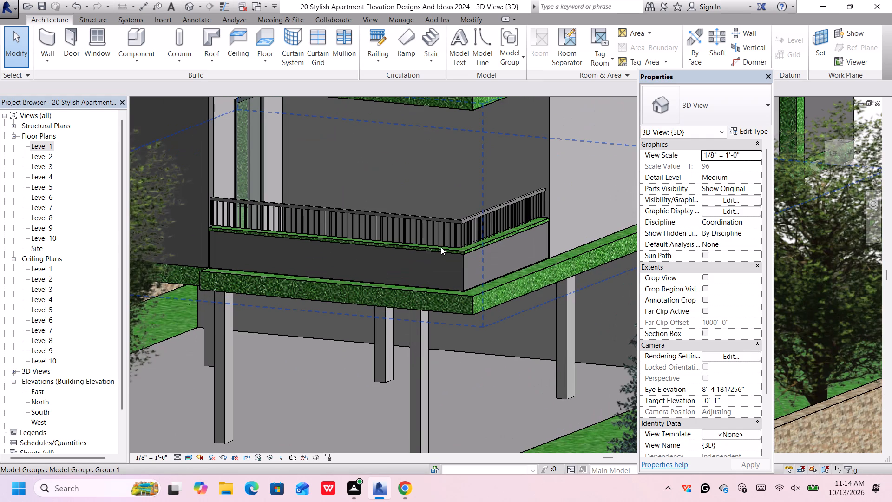
{"action": "left_click", "coordinate": [440, 249]}
{"action": "scroll", "coordinate": [437, 293], "scroll_direction": "down", "scroll_amount": 7}
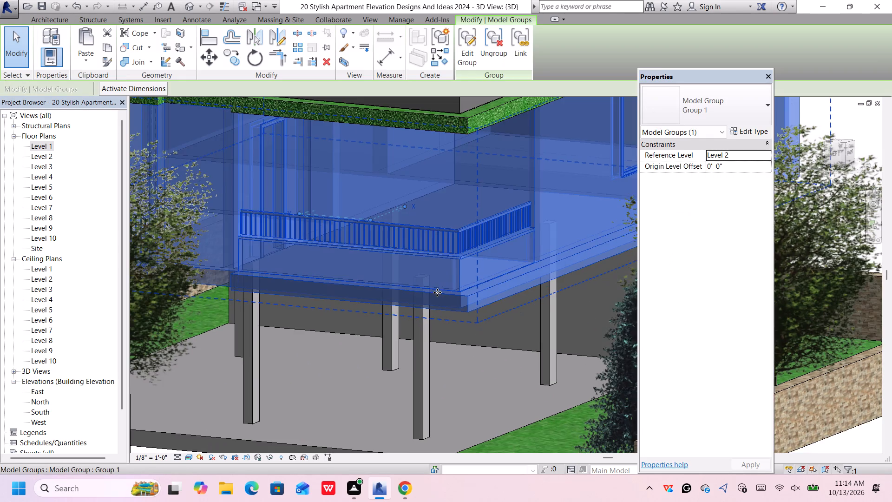
{"action": "scroll", "coordinate": [437, 292], "scroll_direction": "down", "scroll_amount": 3}
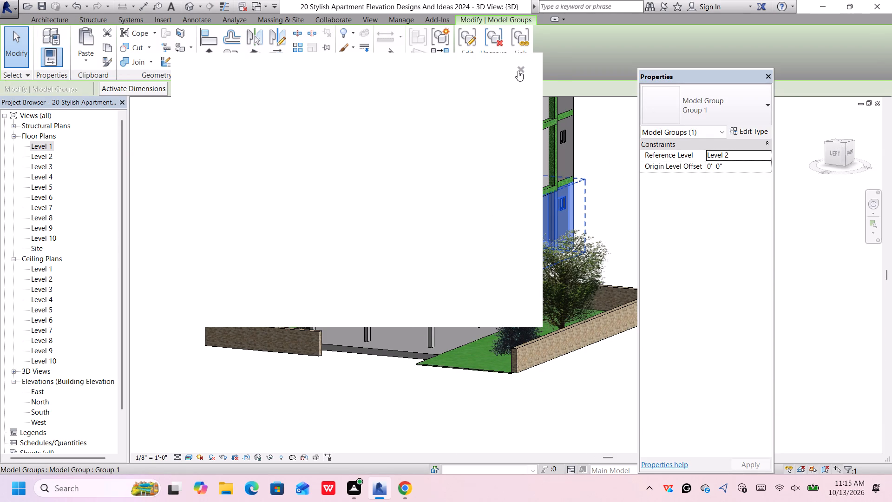
{"action": "left_click", "coordinate": [519, 69]}
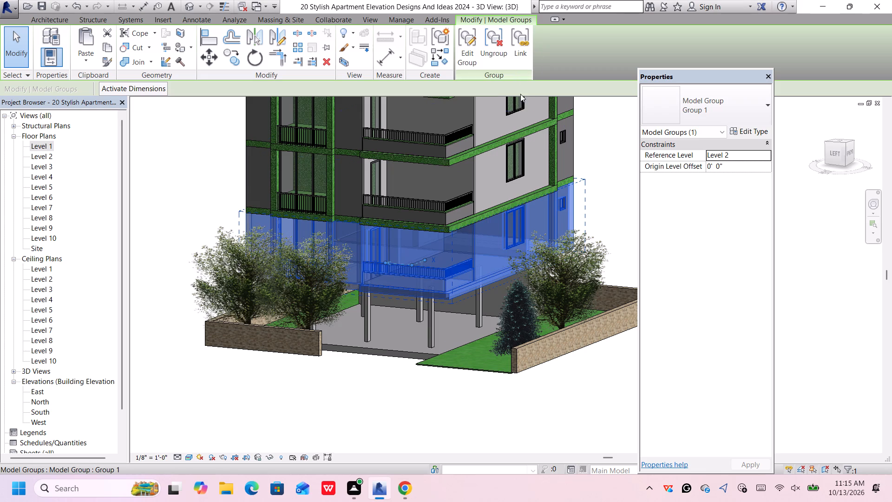
{"action": "left_click", "coordinate": [501, 32]}
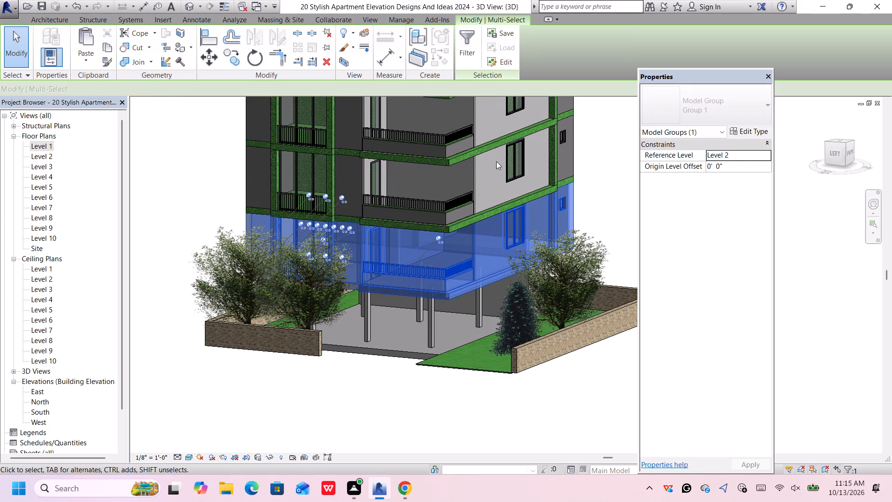
{"action": "left_click", "coordinate": [500, 149]}
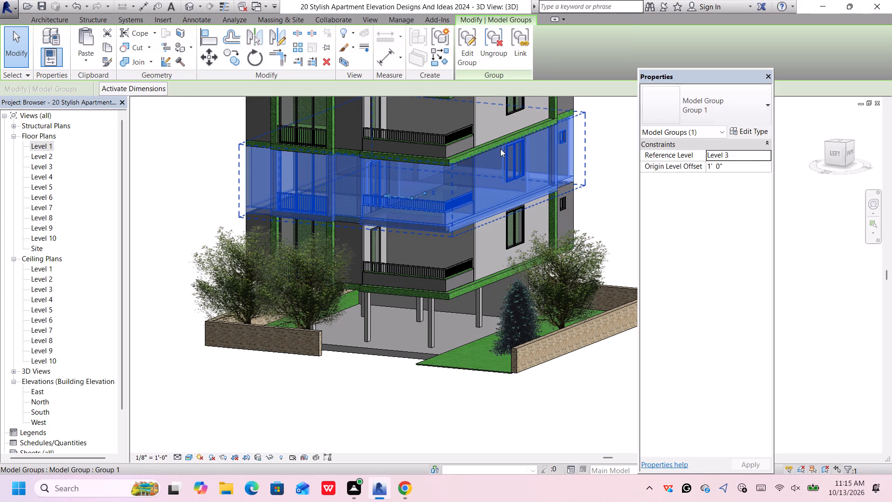
{"action": "left_click", "coordinate": [497, 41]}
Ungroup the remaining Group 1 model groups on Level 4, Level 5 and the top storey below the roof, then clear the selection.
{"action": "scroll", "coordinate": [598, 140], "scroll_direction": "down", "scroll_amount": 1}
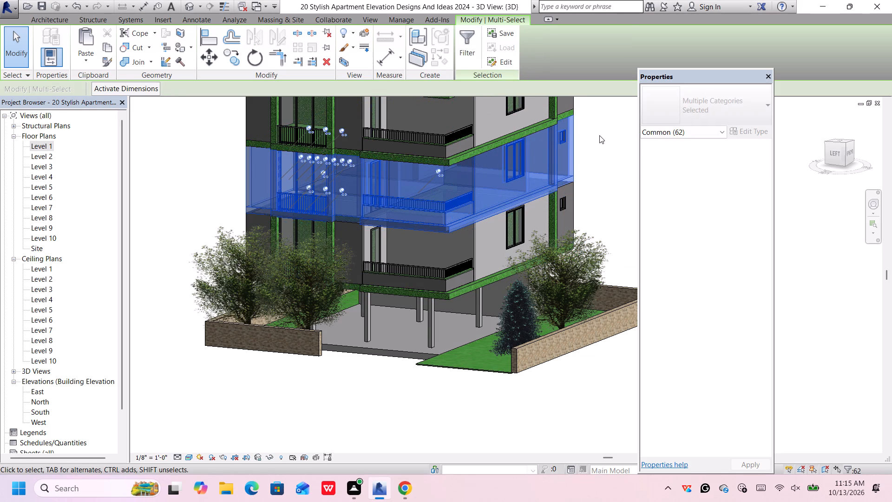
{"action": "middle_click_drag", "start_coordinate": [602, 132], "coordinate": [541, 223]}
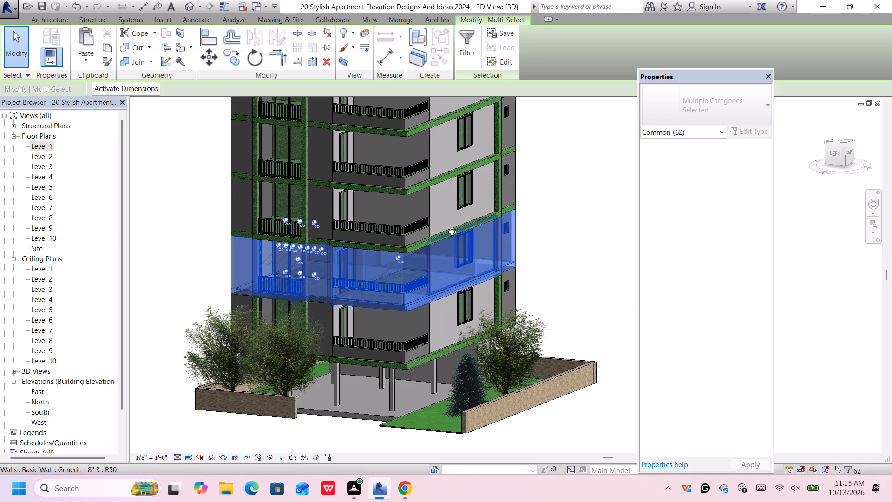
{"action": "left_click", "coordinate": [494, 170]}
{"action": "left_click", "coordinate": [498, 44]}
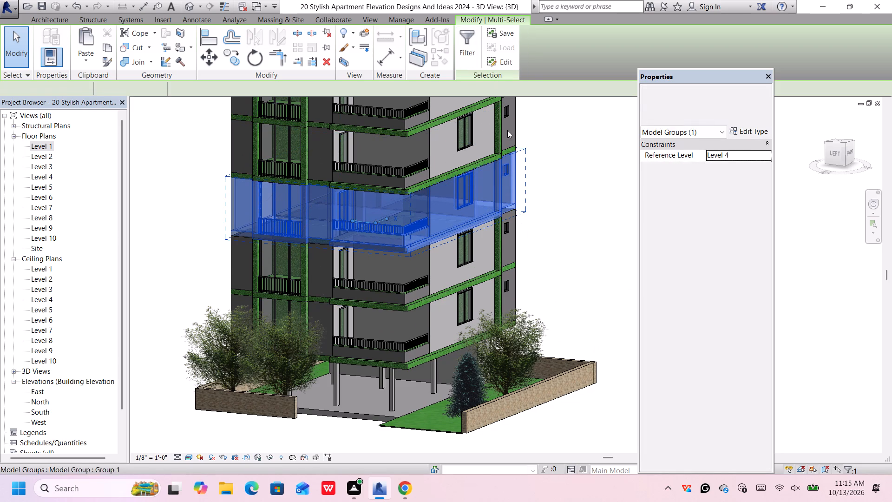
{"action": "middle_click_drag", "start_coordinate": [565, 179], "coordinate": [561, 277]}
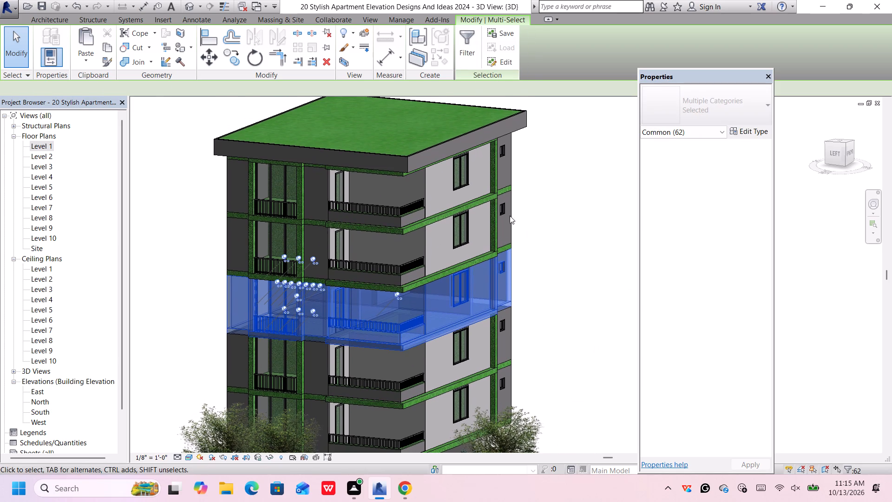
{"action": "left_click", "coordinate": [497, 208]}
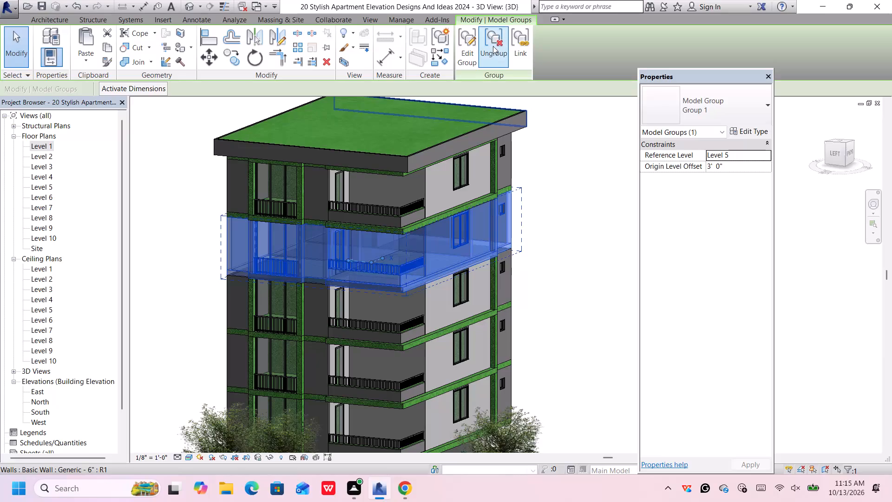
{"action": "left_click", "coordinate": [494, 43]}
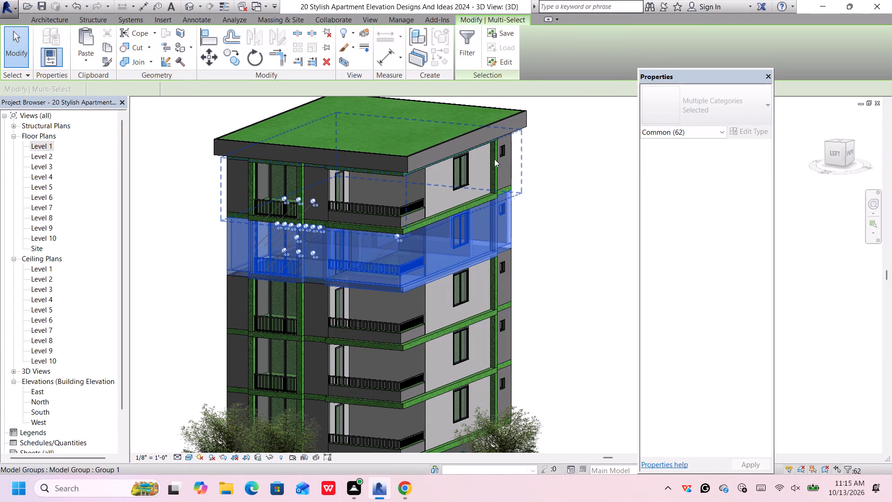
{"action": "left_click", "coordinate": [494, 159]}
{"action": "left_click", "coordinate": [494, 59]}
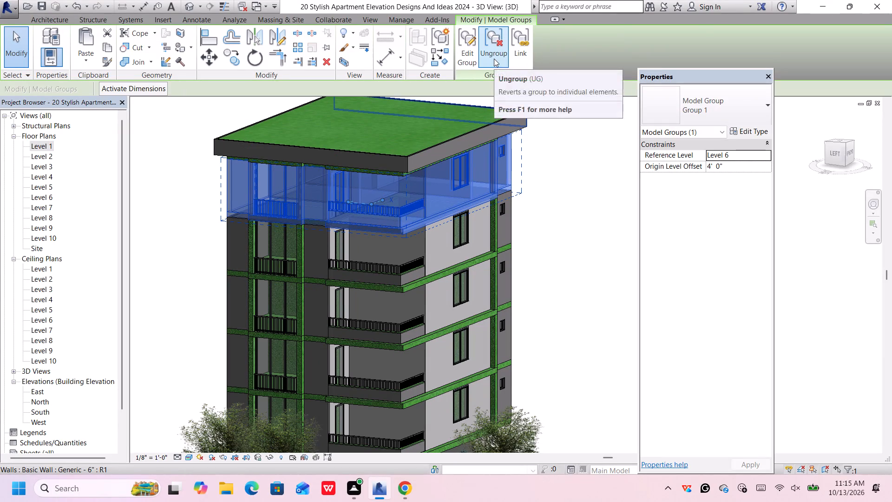
{"action": "left_click", "coordinate": [468, 121]}
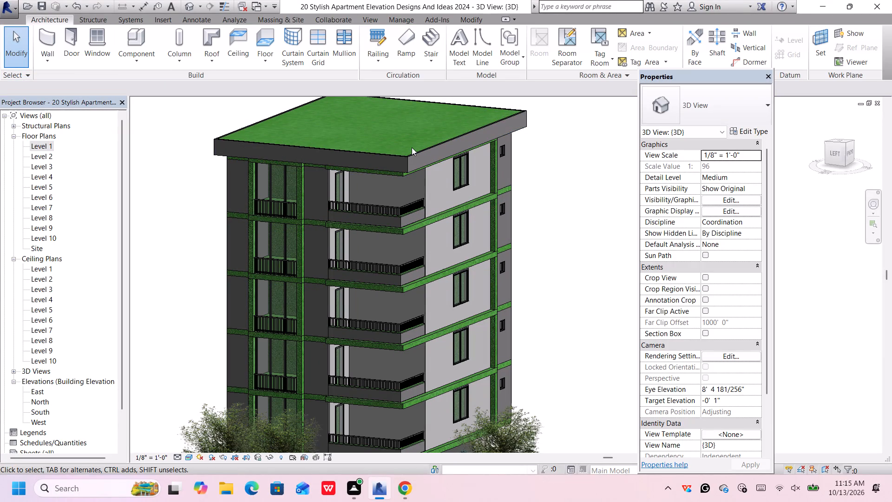
Examine the Generic - 12" 5 roof slab type's structure and the appearance of its layer material.
{"action": "left_click", "coordinate": [412, 153]}
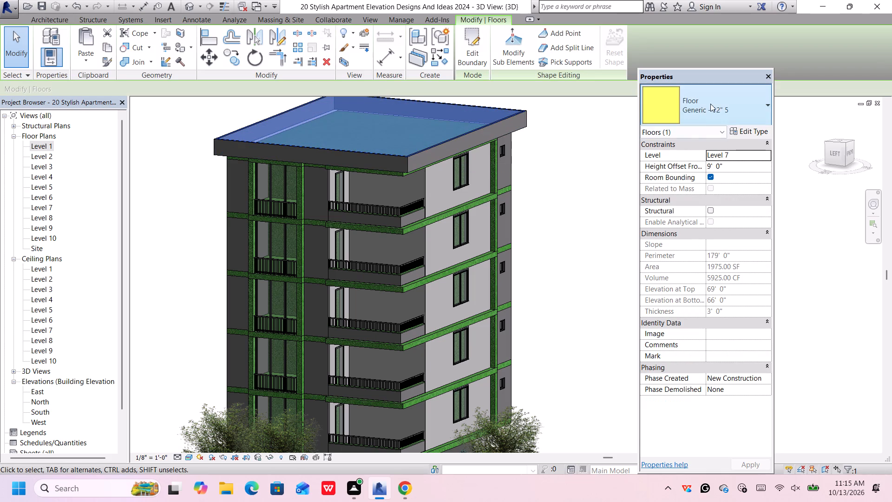
{"action": "left_click", "coordinate": [710, 105]}
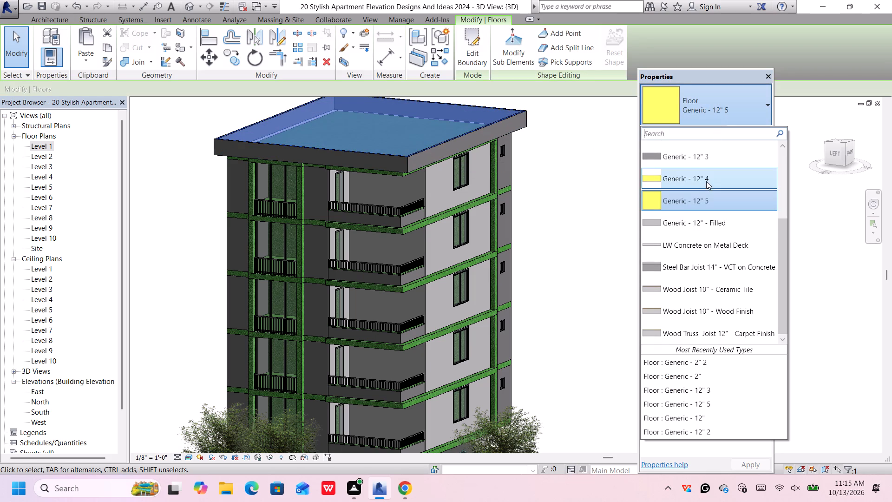
{"action": "left_click", "coordinate": [708, 197]}
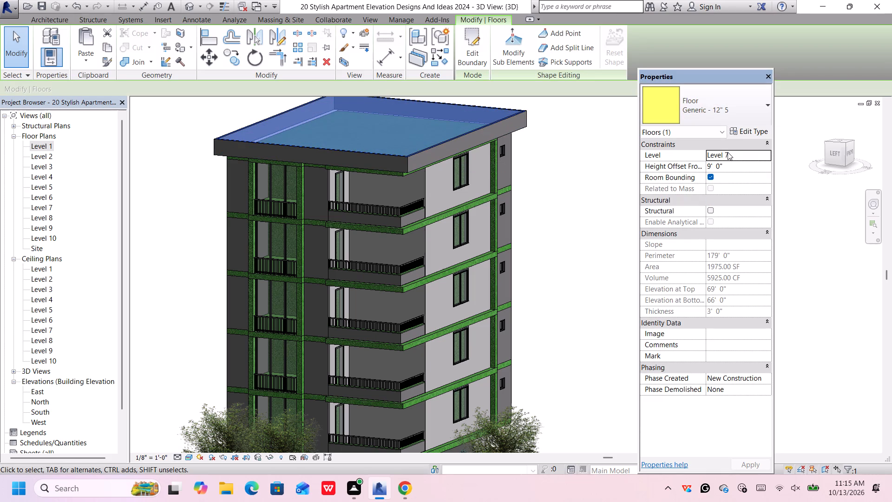
{"action": "left_click", "coordinate": [743, 132]}
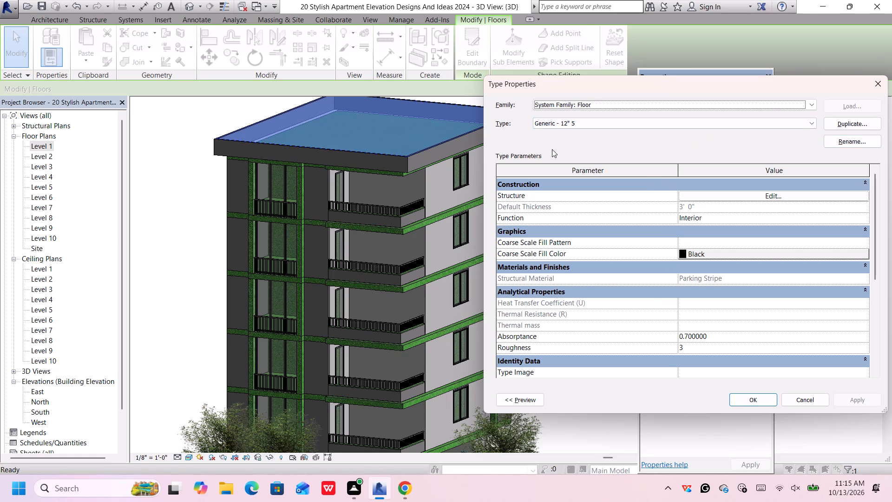
{"action": "left_click", "coordinate": [153, 221]}
{"action": "left_click", "coordinate": [178, 220]}
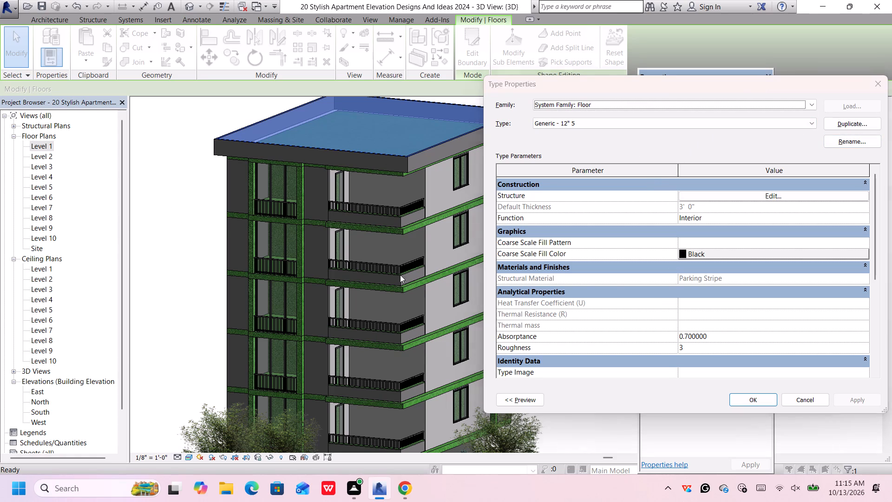
{"action": "left_click", "coordinate": [780, 195]}
{"action": "left_click", "coordinate": [648, 196]}
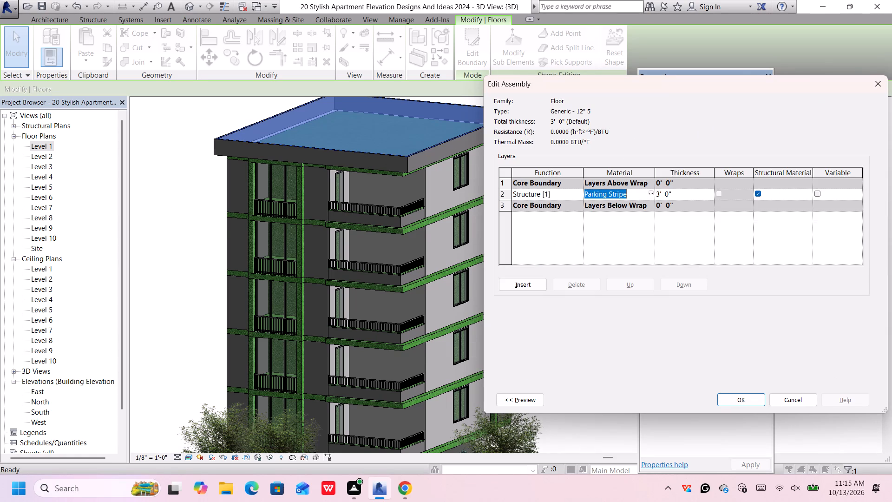
{"action": "left_click", "coordinate": [650, 193]}
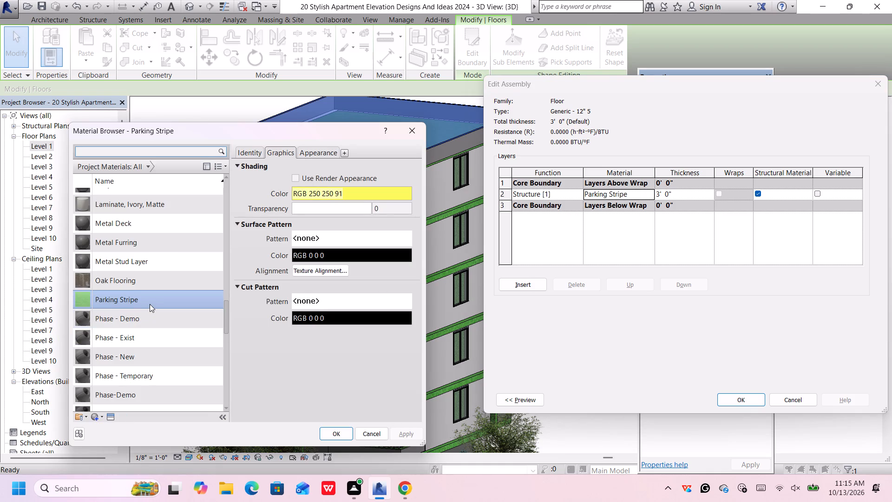
{"action": "left_click", "coordinate": [313, 154]}
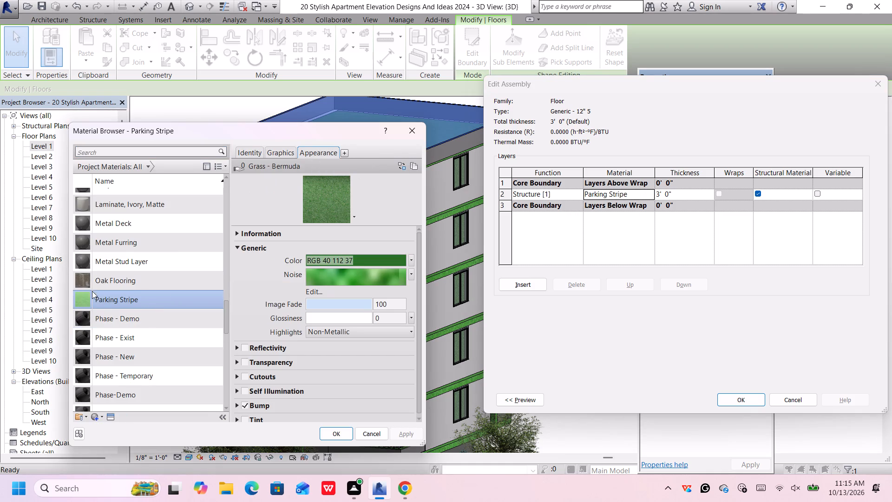
{"action": "left_click", "coordinate": [416, 129]}
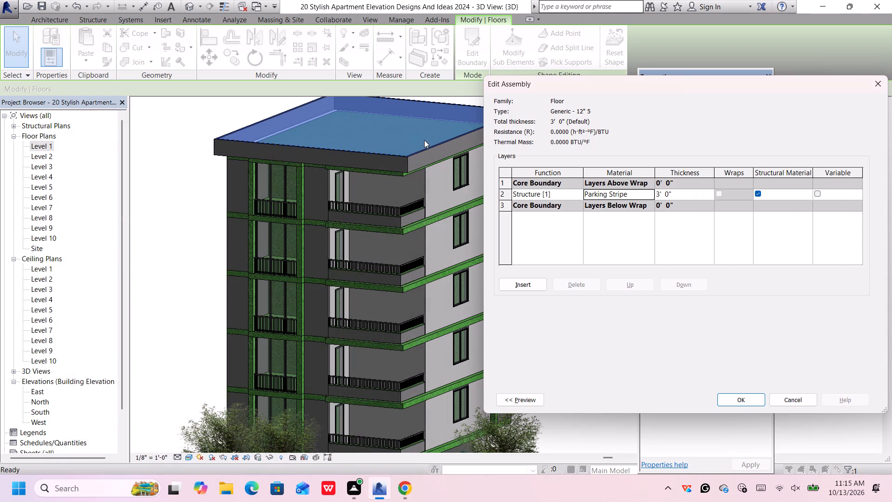
{"action": "scroll", "coordinate": [578, 221], "scroll_direction": "down", "scroll_amount": 6}
{"action": "left_click", "coordinate": [883, 85]}
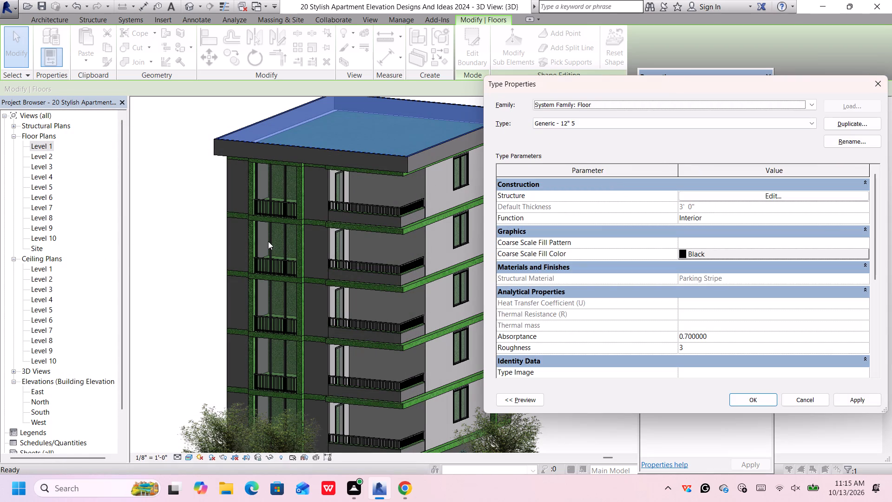
Duplicate the roof slab's floor type as Generic - 12" 6.
{"action": "scroll", "coordinate": [281, 238], "scroll_direction": "down", "scroll_amount": 2}
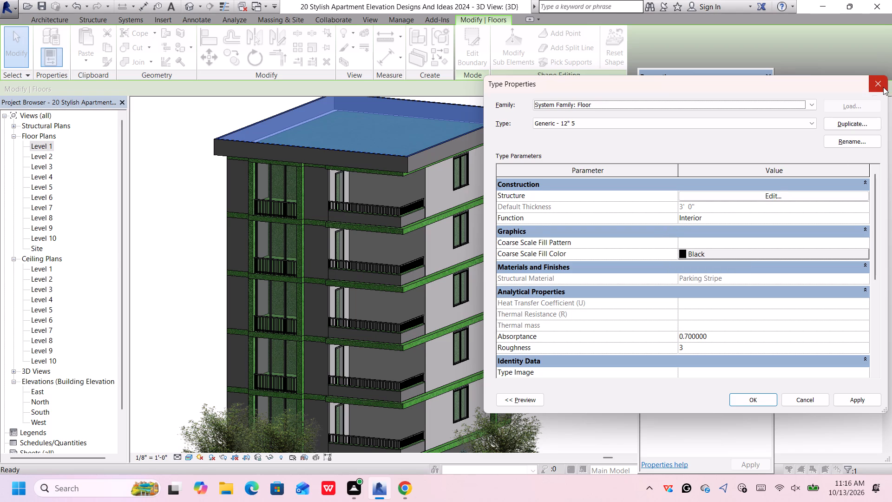
{"action": "left_click", "coordinate": [861, 126]}
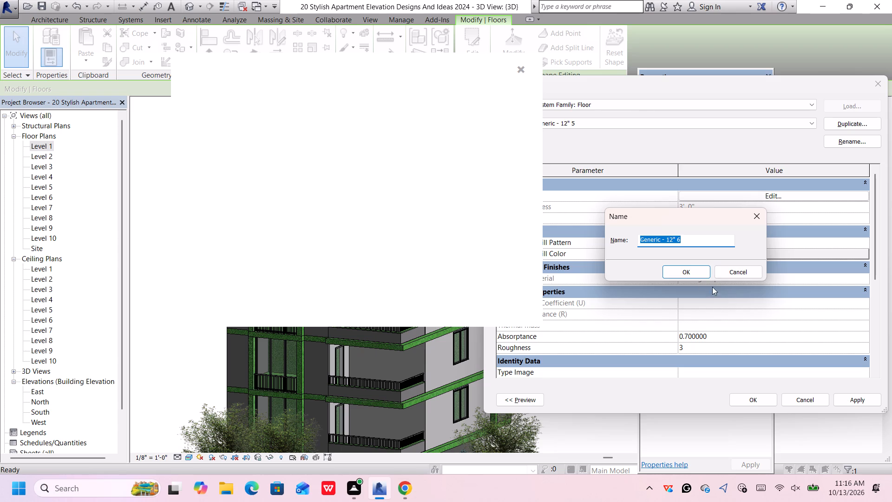
{"action": "left_click", "coordinate": [687, 271]}
{"action": "left_click", "coordinate": [523, 69]}
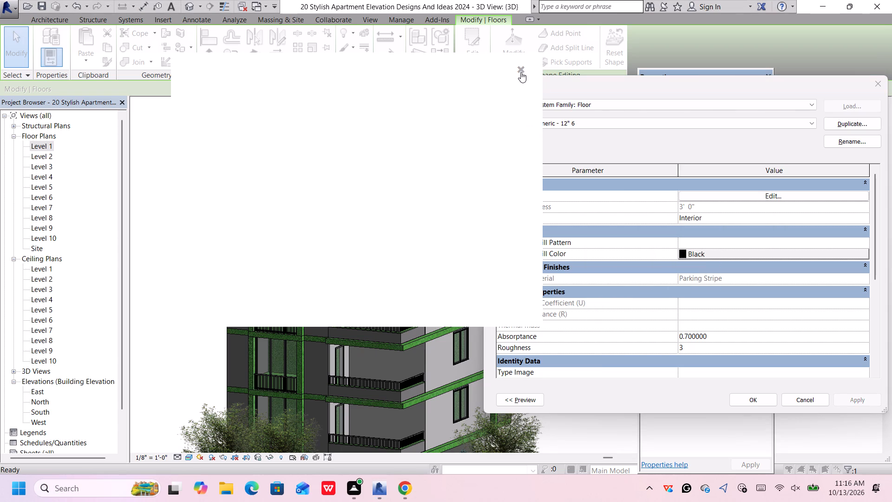
Set the structure layer material of the Generic - 12" 6 roof slab type to Laminate, Ivory, Matte and clear the selection.
{"action": "left_click", "coordinate": [804, 195]}
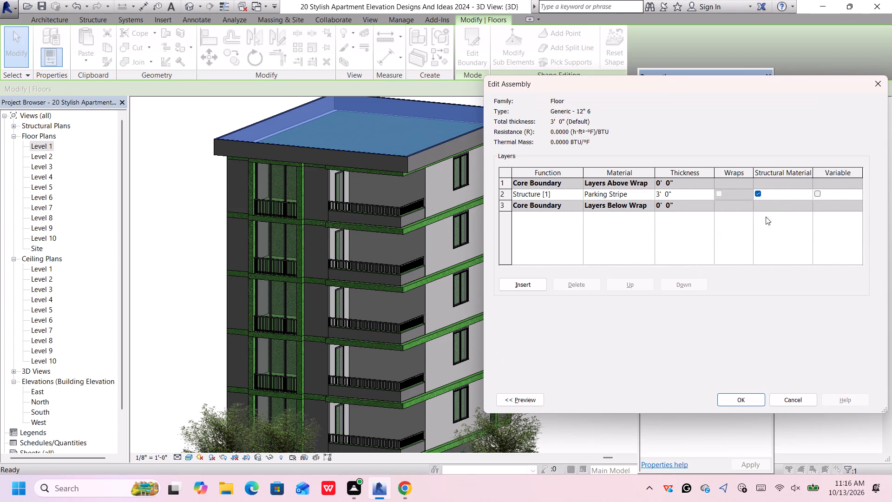
{"action": "left_click", "coordinate": [647, 194]}
{"action": "left_click", "coordinate": [649, 193]}
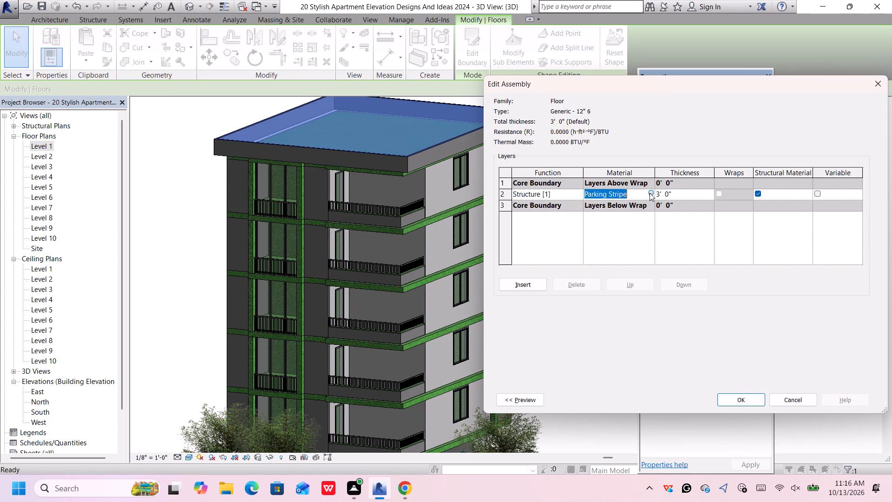
{"action": "scroll", "coordinate": [151, 291], "scroll_direction": "down", "scroll_amount": 3}
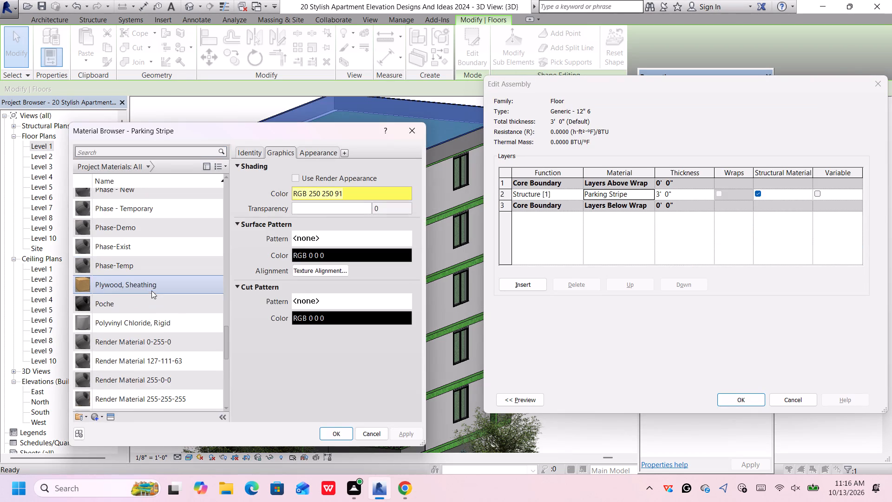
{"action": "scroll", "coordinate": [151, 291], "scroll_direction": "up", "scroll_amount": 2}
{"action": "scroll", "coordinate": [151, 291], "scroll_direction": "down", "scroll_amount": 1}
{"action": "scroll", "coordinate": [151, 291], "scroll_direction": "up", "scroll_amount": 2}
{"action": "scroll", "coordinate": [160, 261], "scroll_direction": "down", "scroll_amount": 1}
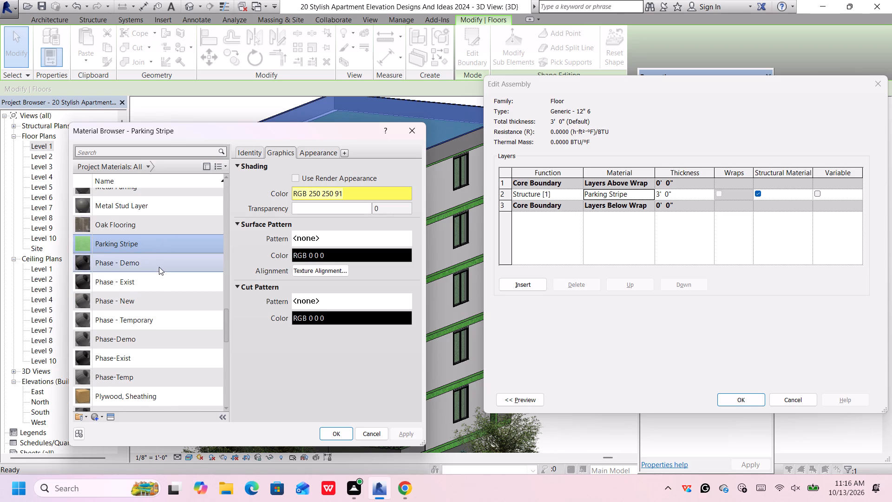
{"action": "scroll", "coordinate": [159, 269], "scroll_direction": "down", "scroll_amount": 5}
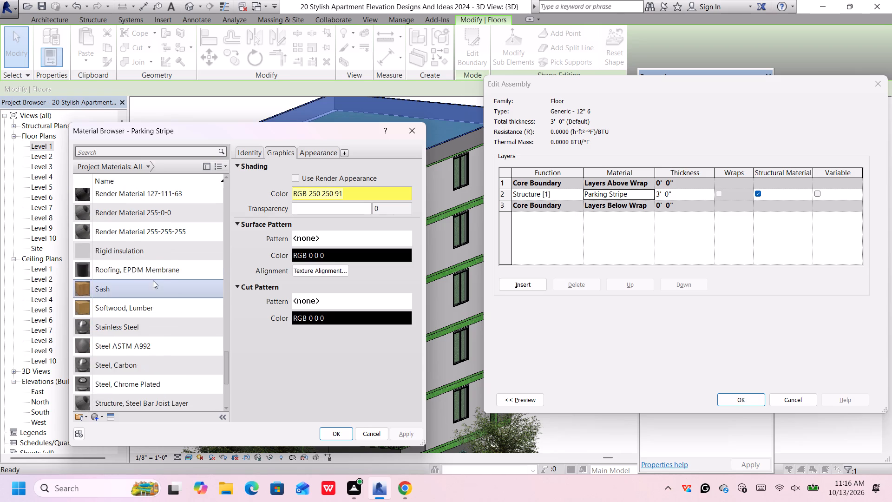
{"action": "scroll", "coordinate": [153, 280], "scroll_direction": "down", "scroll_amount": 4}
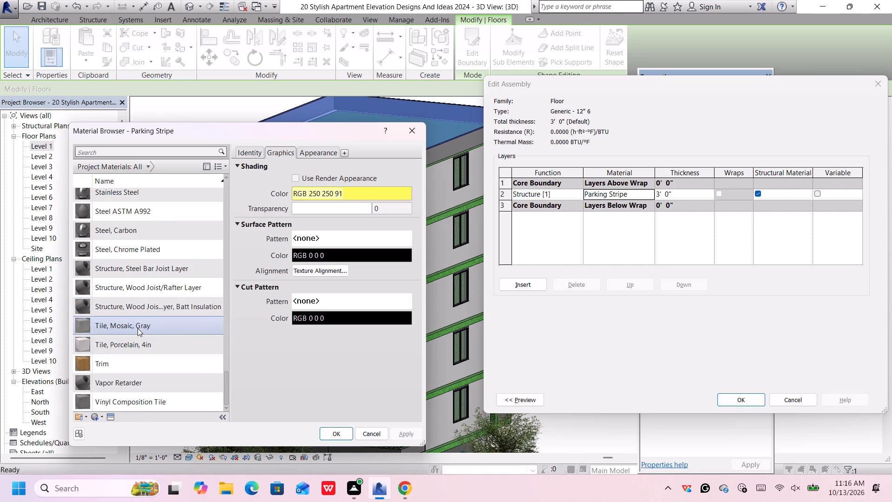
{"action": "scroll", "coordinate": [138, 328], "scroll_direction": "up", "scroll_amount": 8}
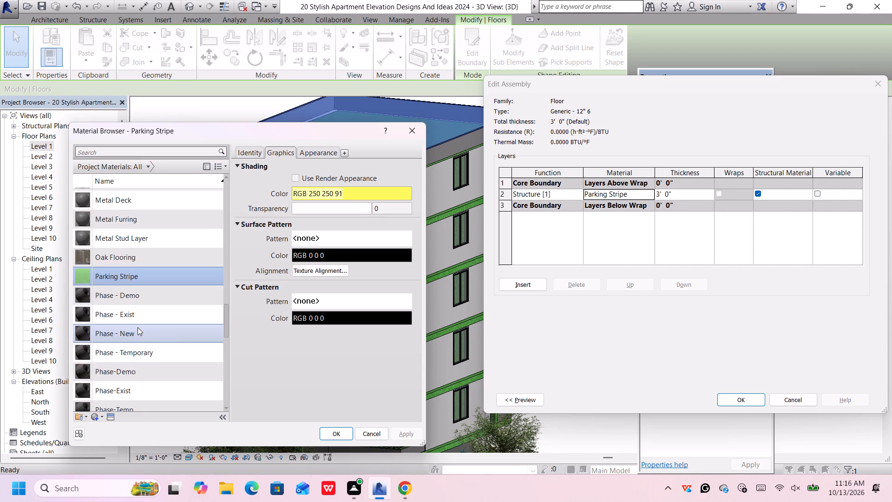
{"action": "scroll", "coordinate": [138, 327], "scroll_direction": "up", "scroll_amount": 1}
{"action": "left_click", "coordinate": [151, 235]}
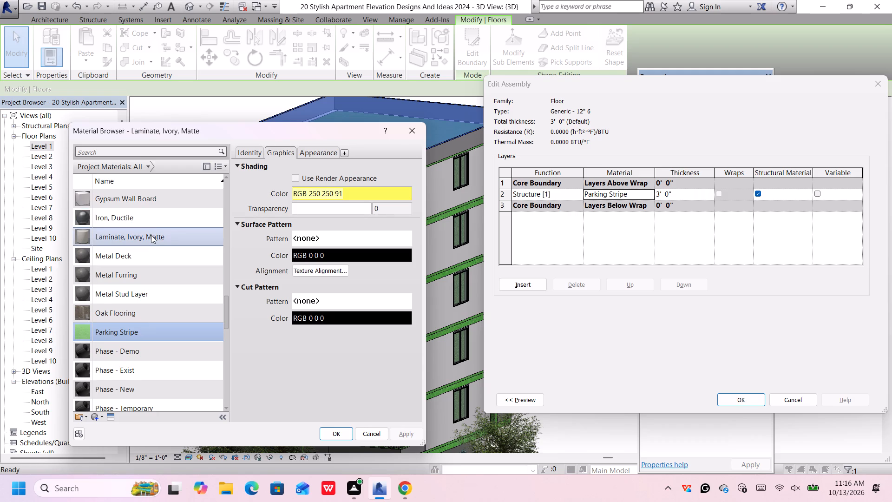
{"action": "left_click", "coordinate": [330, 436]}
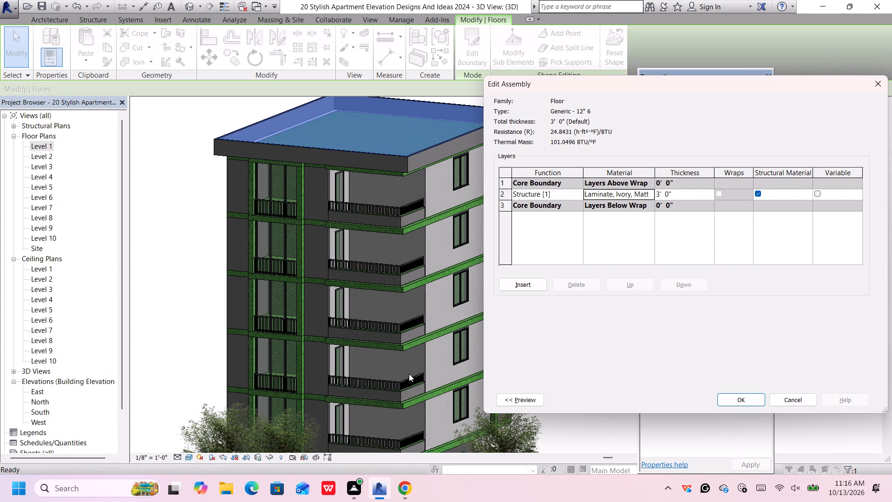
{"action": "left_click", "coordinate": [744, 396]}
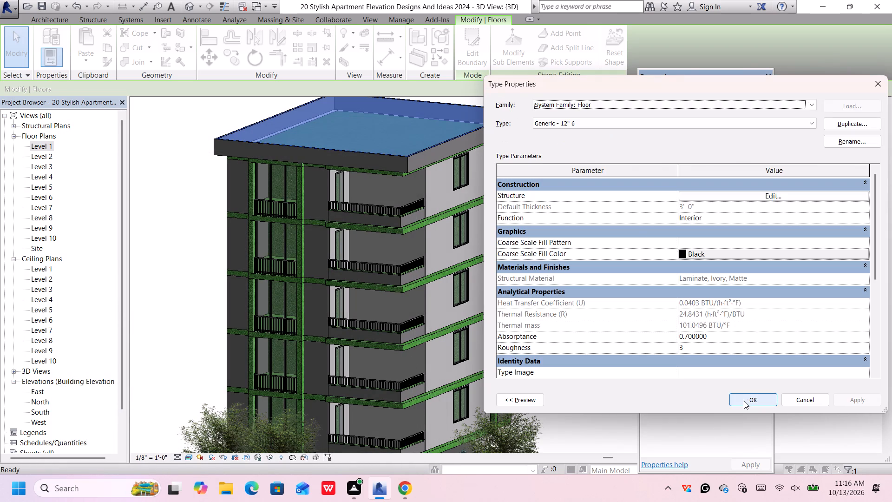
{"action": "left_click", "coordinate": [744, 401]}
{"action": "left_click", "coordinate": [595, 298]}
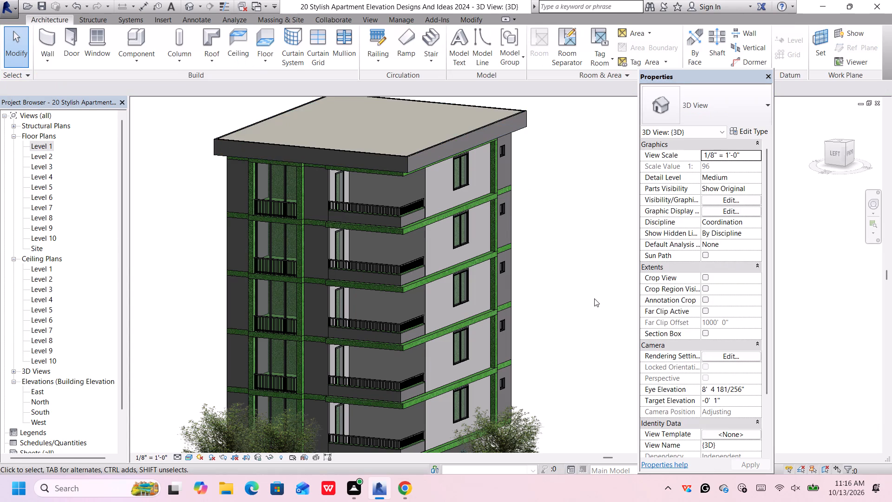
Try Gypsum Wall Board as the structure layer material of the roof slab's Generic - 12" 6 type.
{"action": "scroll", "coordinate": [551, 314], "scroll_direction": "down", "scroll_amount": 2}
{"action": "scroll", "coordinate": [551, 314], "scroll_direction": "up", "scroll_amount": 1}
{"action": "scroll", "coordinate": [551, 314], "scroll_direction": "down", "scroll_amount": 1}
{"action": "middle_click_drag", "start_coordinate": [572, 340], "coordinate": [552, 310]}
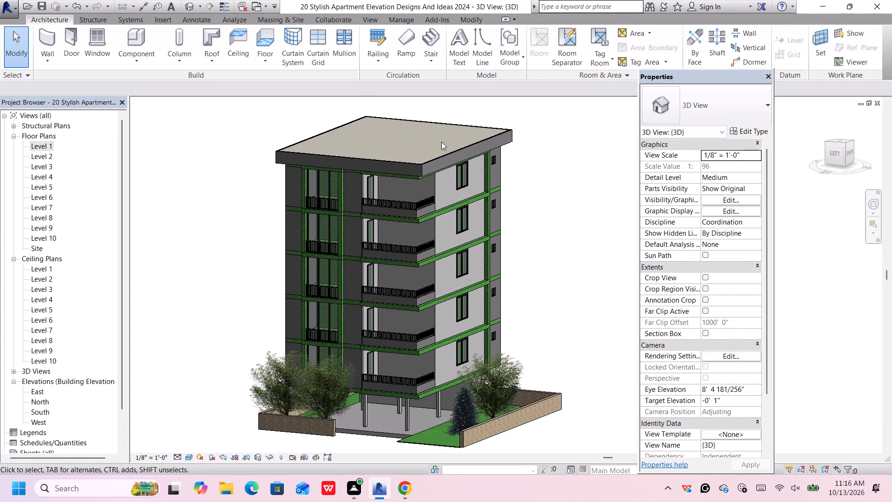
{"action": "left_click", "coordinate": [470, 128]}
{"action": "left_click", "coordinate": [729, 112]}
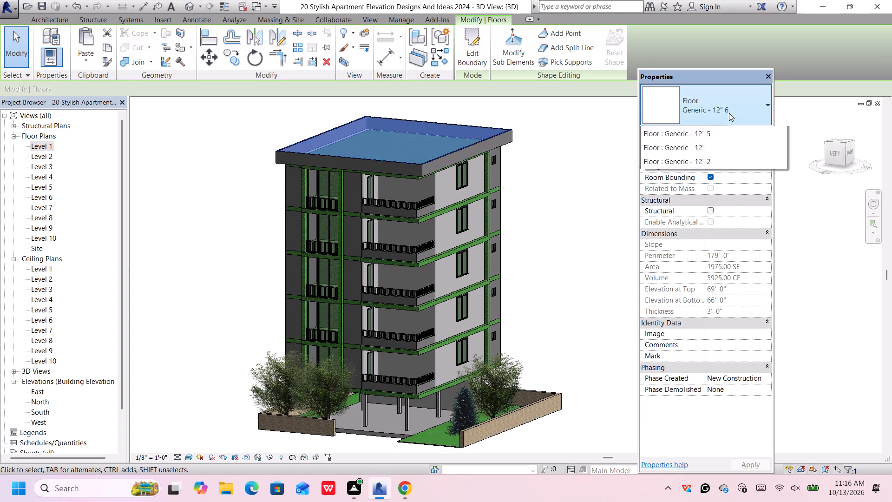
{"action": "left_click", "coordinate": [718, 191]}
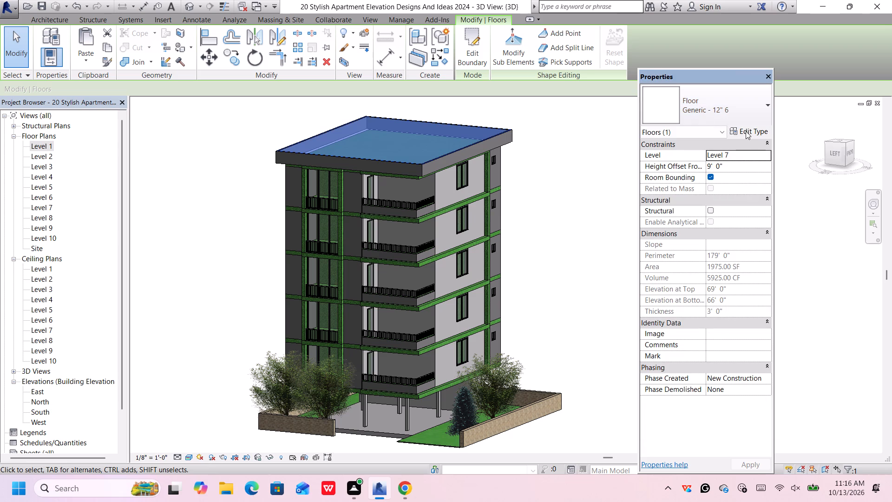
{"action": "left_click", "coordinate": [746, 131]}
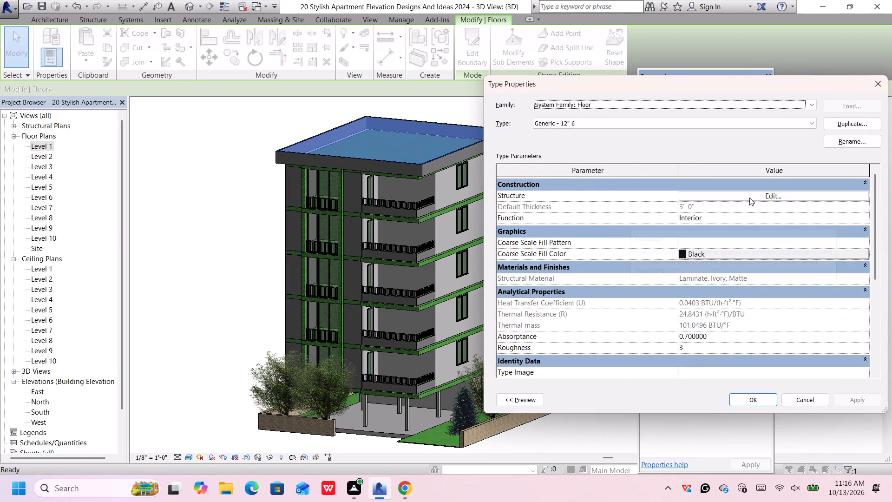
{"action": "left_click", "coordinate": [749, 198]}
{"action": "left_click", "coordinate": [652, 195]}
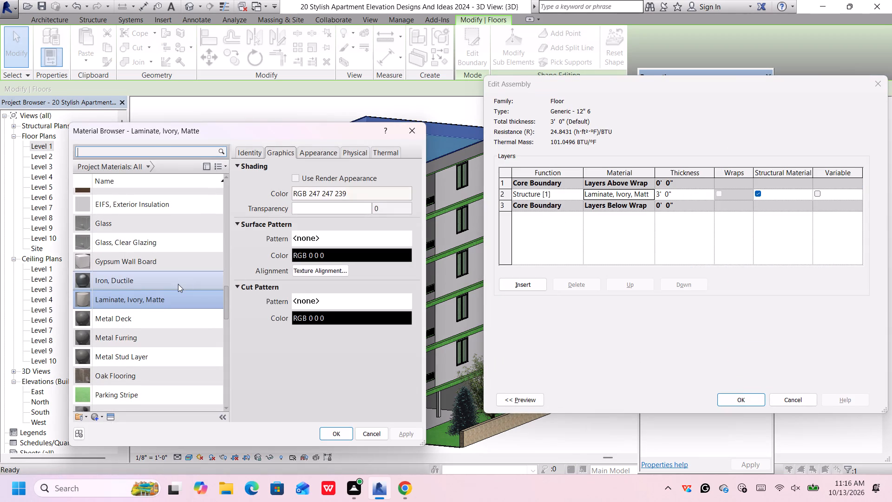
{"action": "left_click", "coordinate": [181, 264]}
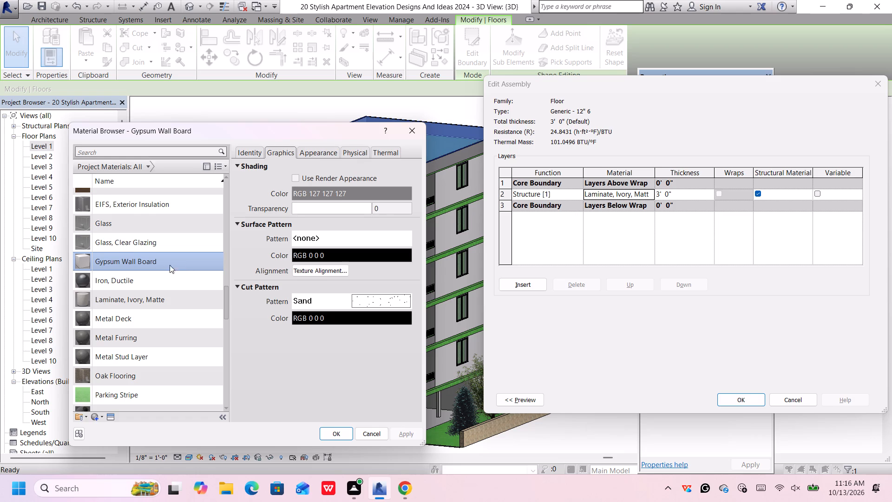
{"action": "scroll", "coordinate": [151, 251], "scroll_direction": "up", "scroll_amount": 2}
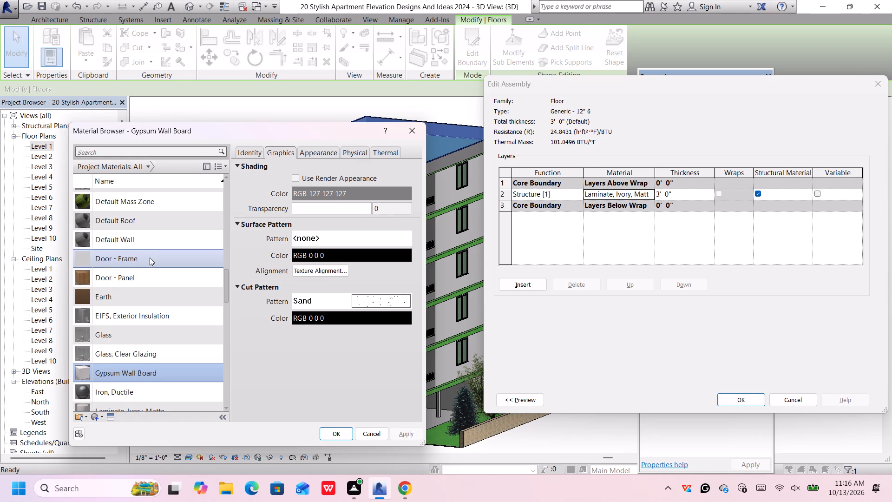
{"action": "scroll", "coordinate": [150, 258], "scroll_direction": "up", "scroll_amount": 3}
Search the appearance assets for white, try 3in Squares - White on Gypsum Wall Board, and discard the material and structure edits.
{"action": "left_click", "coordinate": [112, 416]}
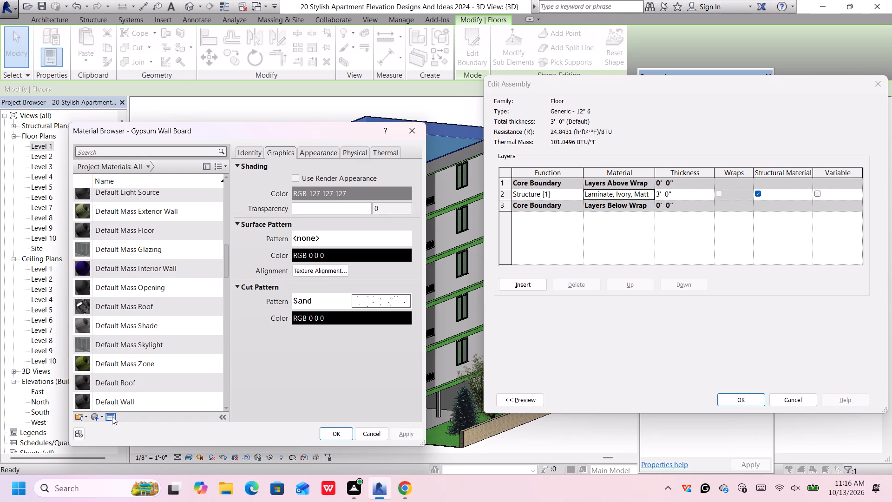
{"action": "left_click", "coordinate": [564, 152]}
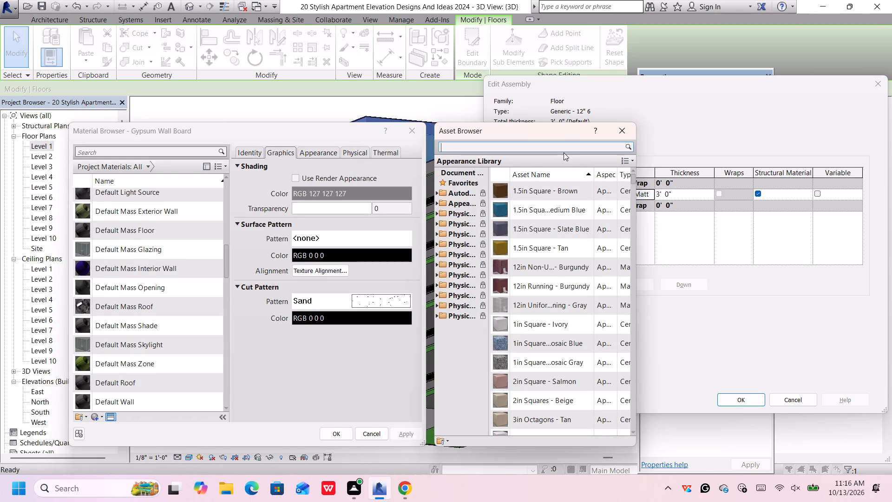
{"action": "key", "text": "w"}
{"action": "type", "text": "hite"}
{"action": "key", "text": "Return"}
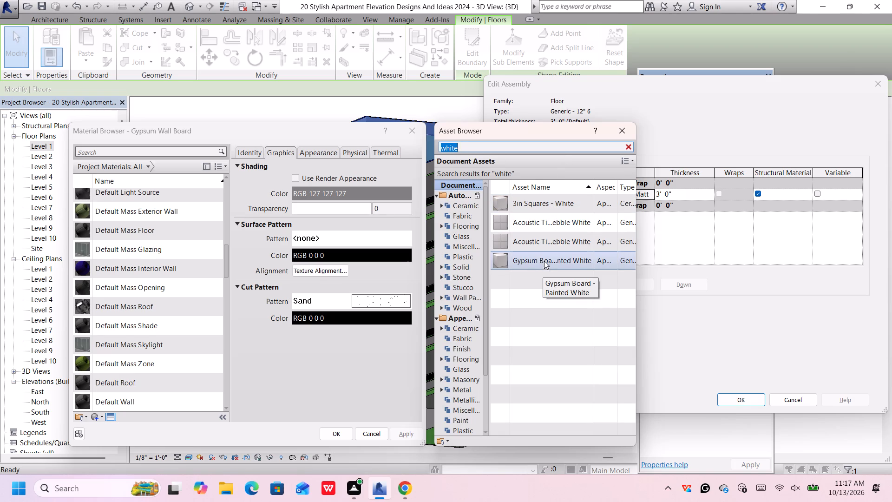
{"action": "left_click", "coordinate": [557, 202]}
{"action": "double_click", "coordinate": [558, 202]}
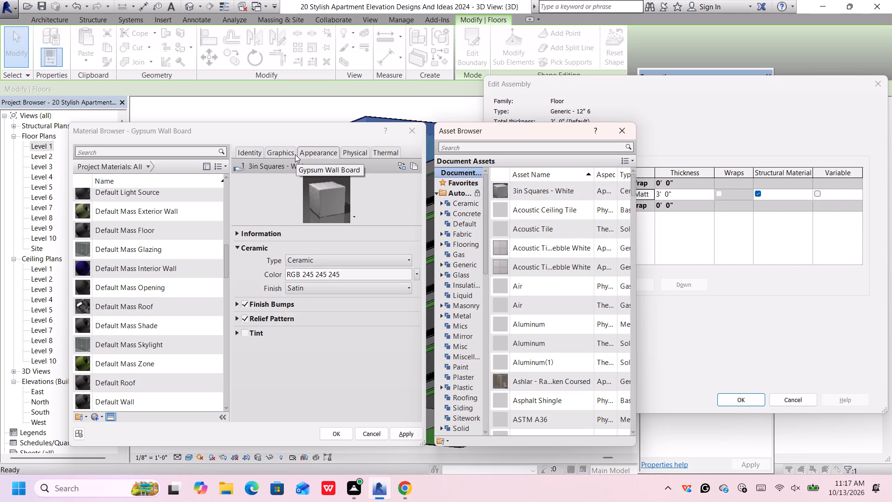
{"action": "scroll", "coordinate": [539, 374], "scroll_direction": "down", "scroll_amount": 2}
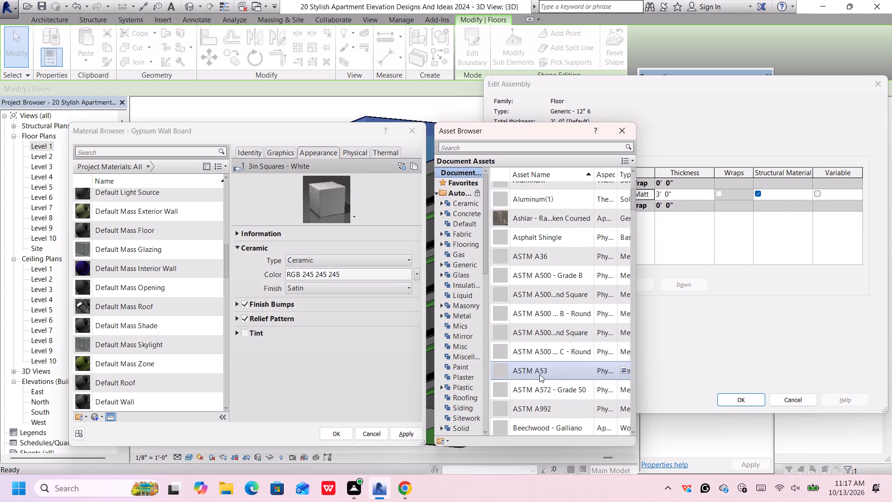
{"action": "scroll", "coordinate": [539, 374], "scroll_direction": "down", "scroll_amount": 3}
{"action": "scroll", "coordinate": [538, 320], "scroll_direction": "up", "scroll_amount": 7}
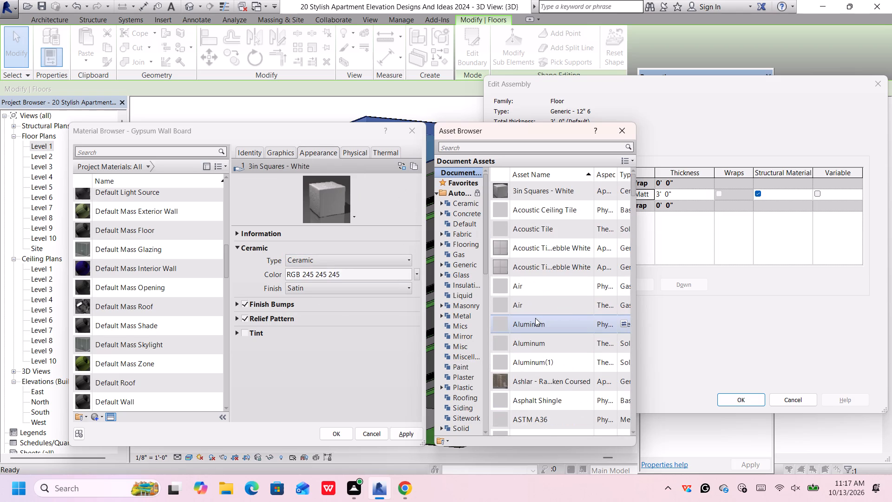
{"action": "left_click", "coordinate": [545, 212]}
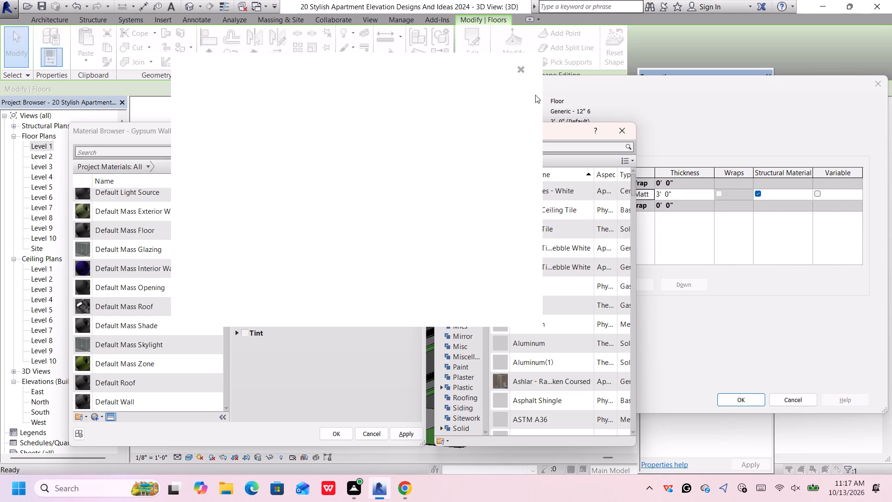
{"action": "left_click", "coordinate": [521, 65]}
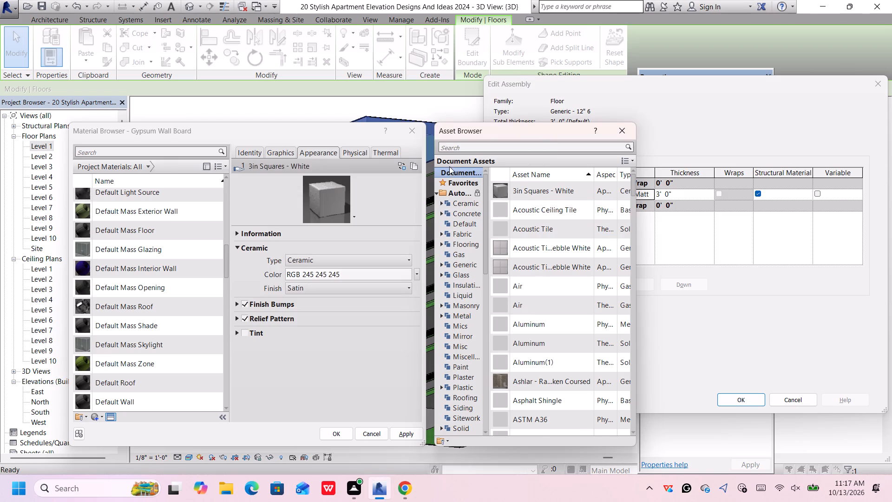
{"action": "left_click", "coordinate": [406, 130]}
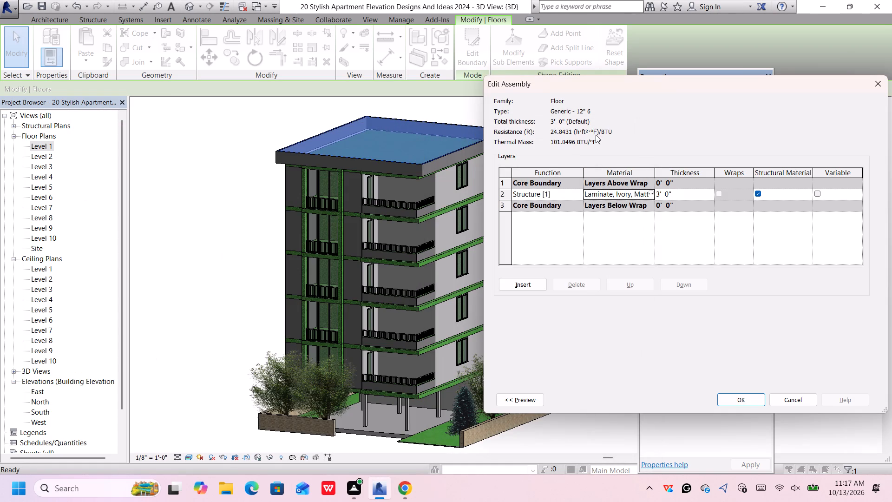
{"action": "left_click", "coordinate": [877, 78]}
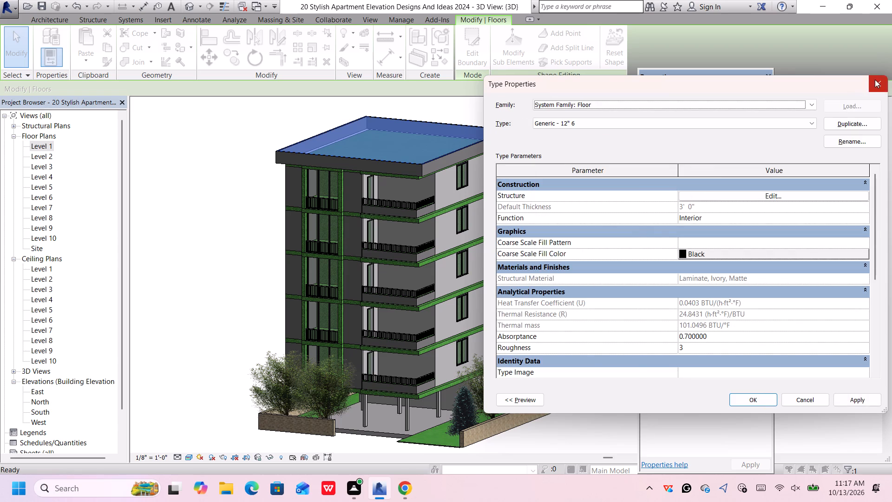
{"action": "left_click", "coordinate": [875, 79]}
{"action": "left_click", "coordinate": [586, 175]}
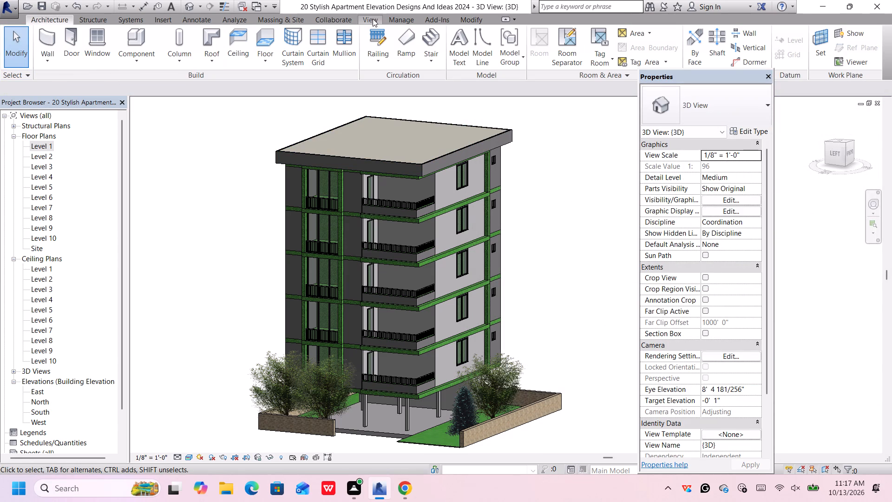
Paint the top face of the roof slab with Gypsum Wall Board.
{"action": "left_click", "coordinate": [468, 17]}
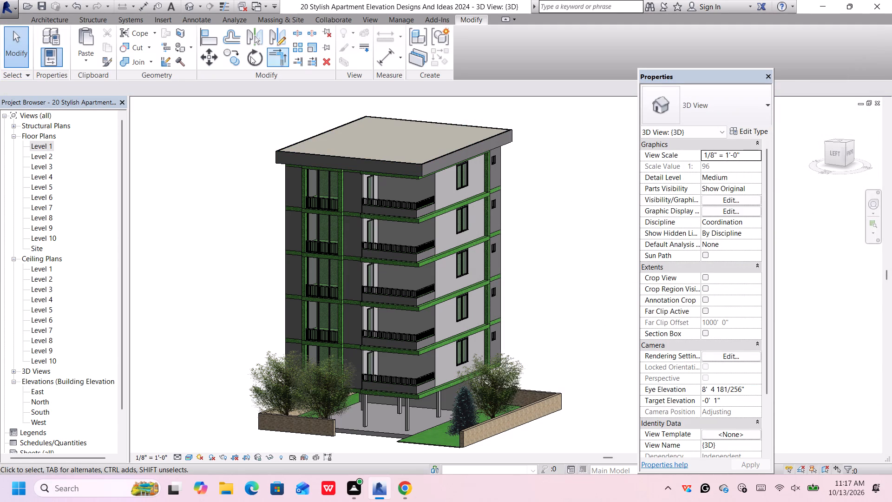
{"action": "left_click", "coordinate": [179, 49]}
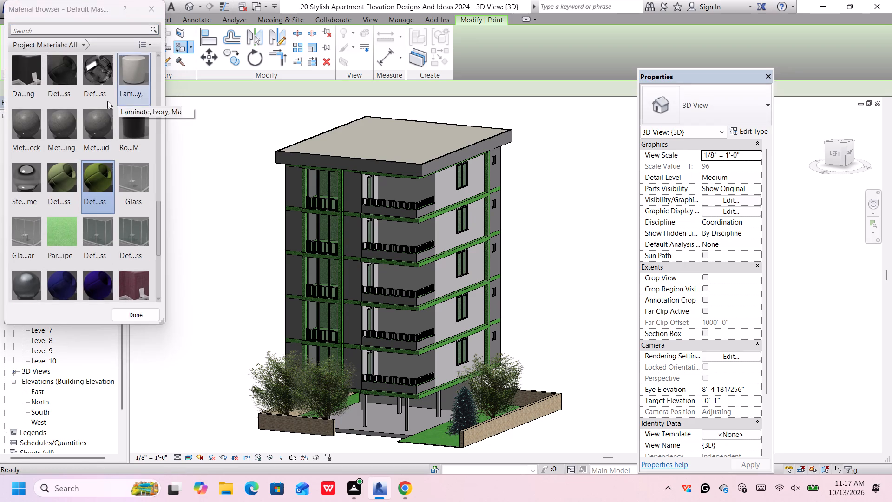
{"action": "scroll", "coordinate": [94, 163], "scroll_direction": "down", "scroll_amount": 4}
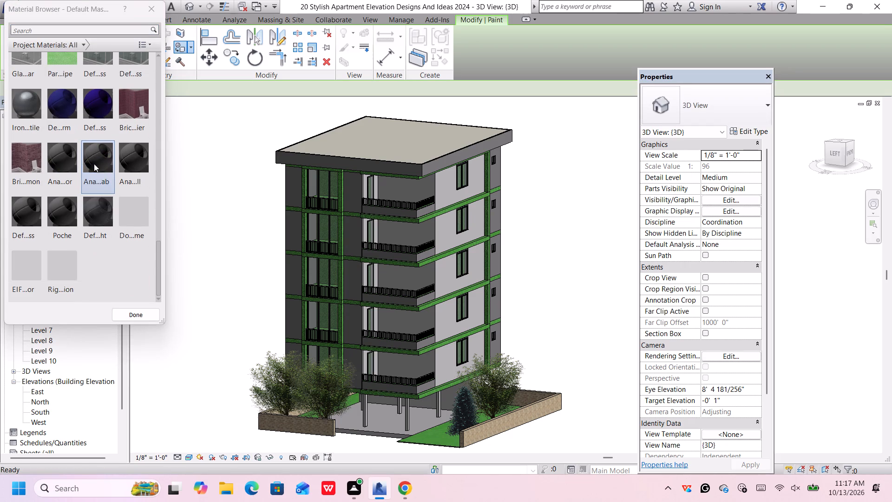
{"action": "scroll", "coordinate": [94, 164], "scroll_direction": "up", "scroll_amount": 4}
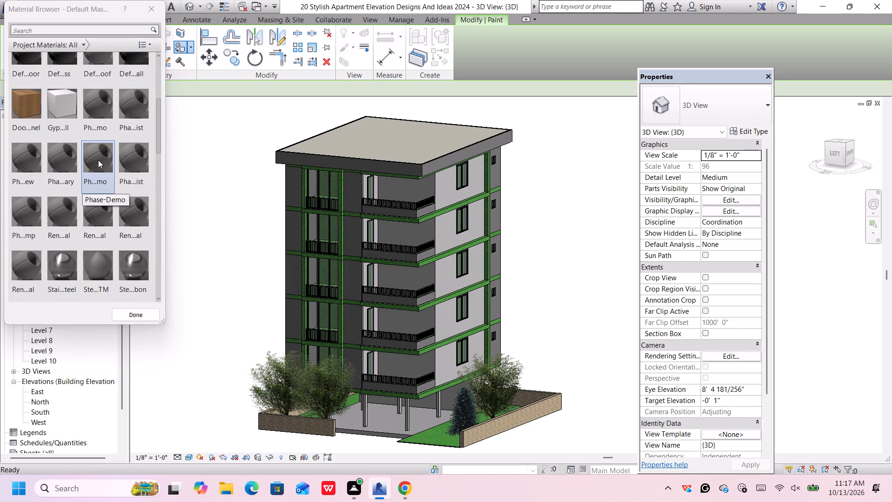
{"action": "scroll", "coordinate": [89, 136], "scroll_direction": "up", "scroll_amount": 2}
{"action": "scroll", "coordinate": [89, 136], "scroll_direction": "down", "scroll_amount": 1}
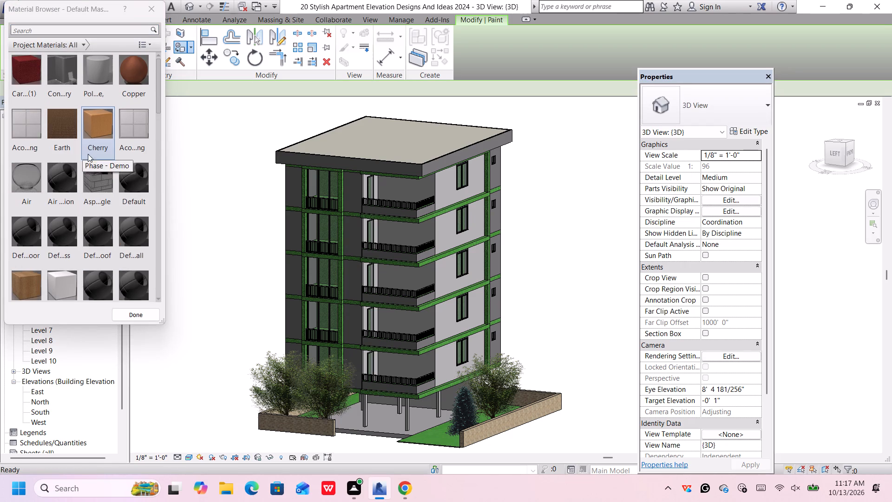
{"action": "left_click", "coordinate": [68, 139]}
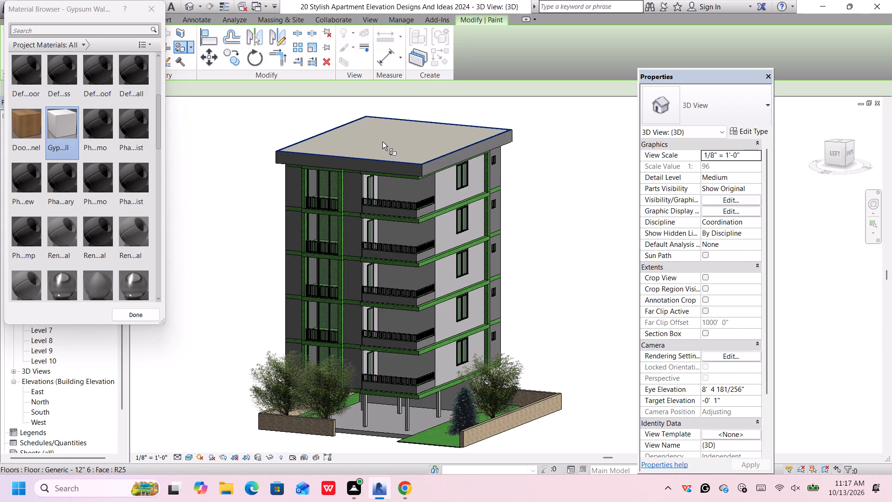
{"action": "left_click", "coordinate": [383, 143]}
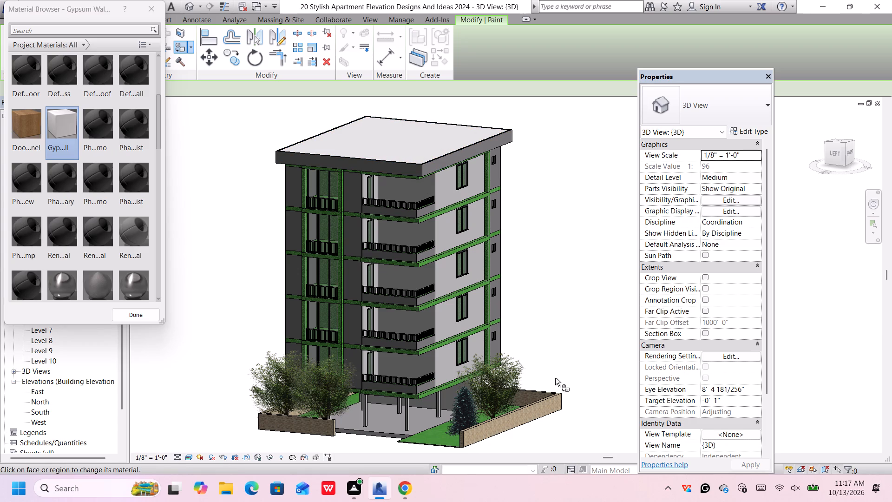
Paint the top and outer edge faces of the lowest balcony trim slab, above the columns, with Gypsum Wall Board.
{"action": "middle_click_drag", "start_coordinate": [555, 378], "coordinate": [540, 332]}
{"action": "scroll", "coordinate": [399, 353], "scroll_direction": "up", "scroll_amount": 5}
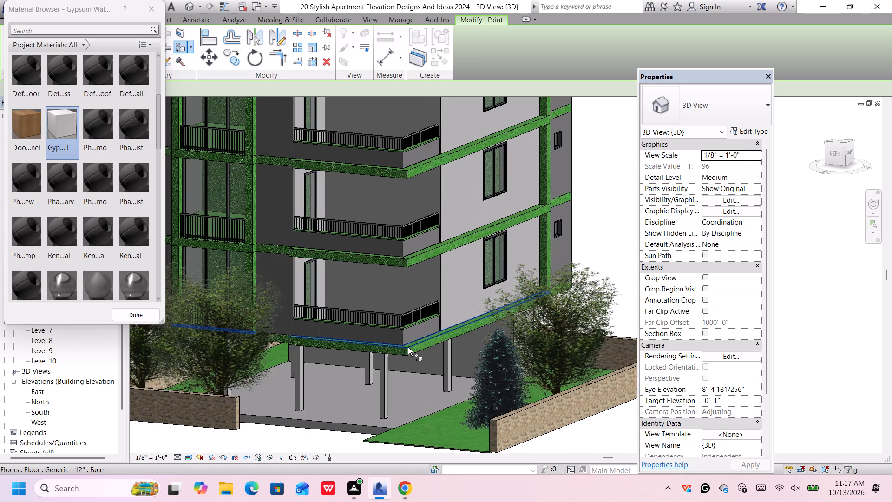
{"action": "scroll", "coordinate": [408, 347], "scroll_direction": "up", "scroll_amount": 7}
{"action": "left_click", "coordinate": [410, 339]}
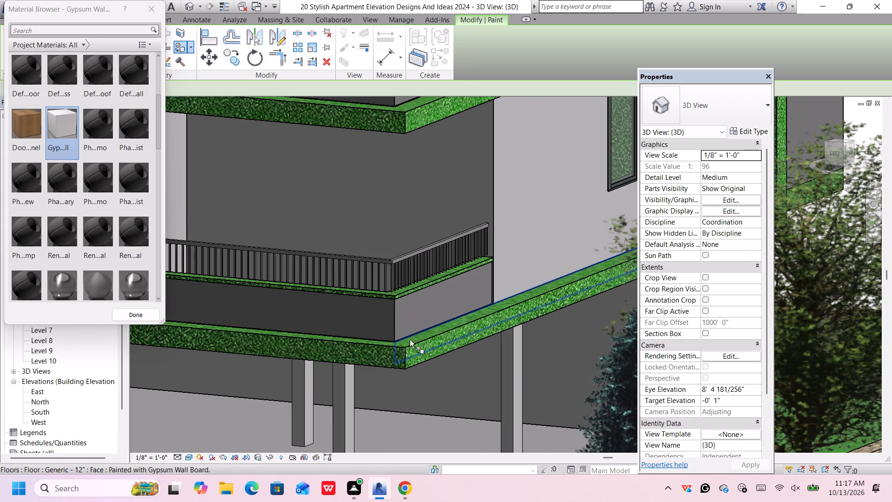
{"action": "left_click", "coordinate": [416, 340]}
{"action": "left_click", "coordinate": [419, 351]}
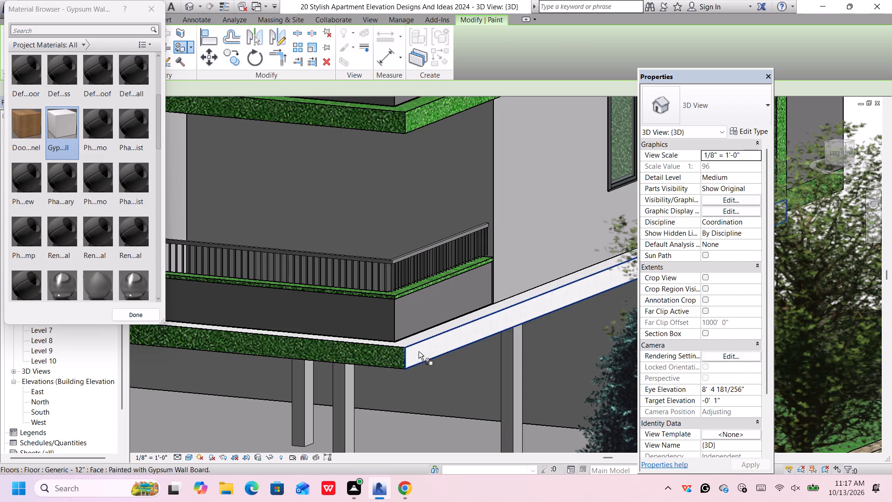
{"action": "left_click", "coordinate": [383, 358]}
{"action": "scroll", "coordinate": [387, 357], "scroll_direction": "down", "scroll_amount": 1}
{"action": "left_click", "coordinate": [393, 355]}
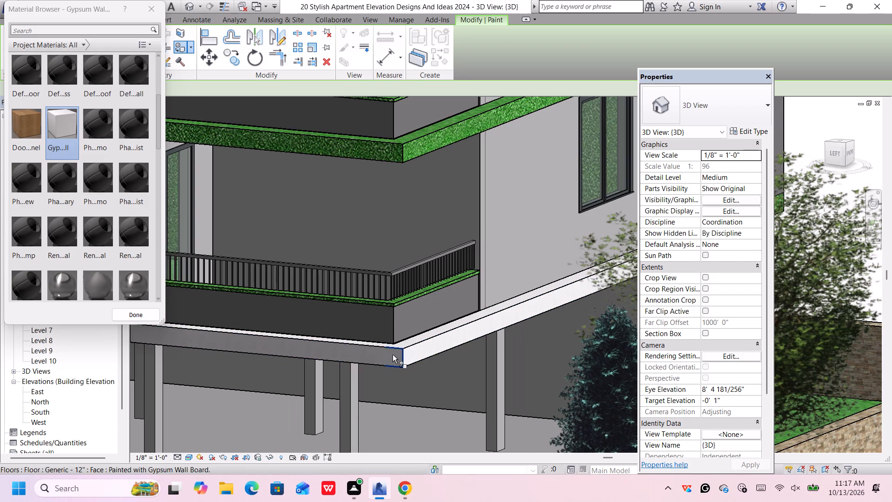
Paint the front edge of the lowest floor slab beside the balcony trim with Gypsum Wall Board and end painting.
{"action": "scroll", "coordinate": [393, 355], "scroll_direction": "up", "scroll_amount": 1}
{"action": "scroll", "coordinate": [394, 354], "scroll_direction": "down", "scroll_amount": 7}
{"action": "scroll", "coordinate": [274, 343], "scroll_direction": "up", "scroll_amount": 4}
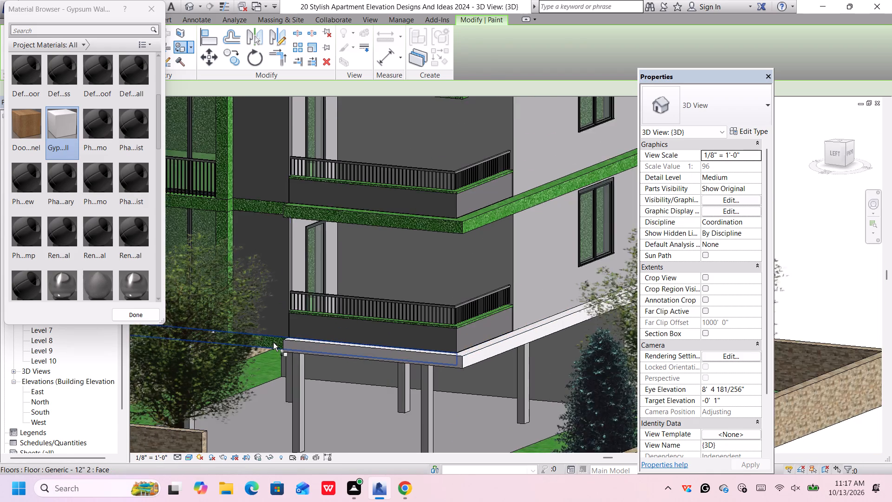
{"action": "left_click", "coordinate": [273, 343]}
{"action": "scroll", "coordinate": [308, 236], "scroll_direction": "up", "scroll_amount": 3}
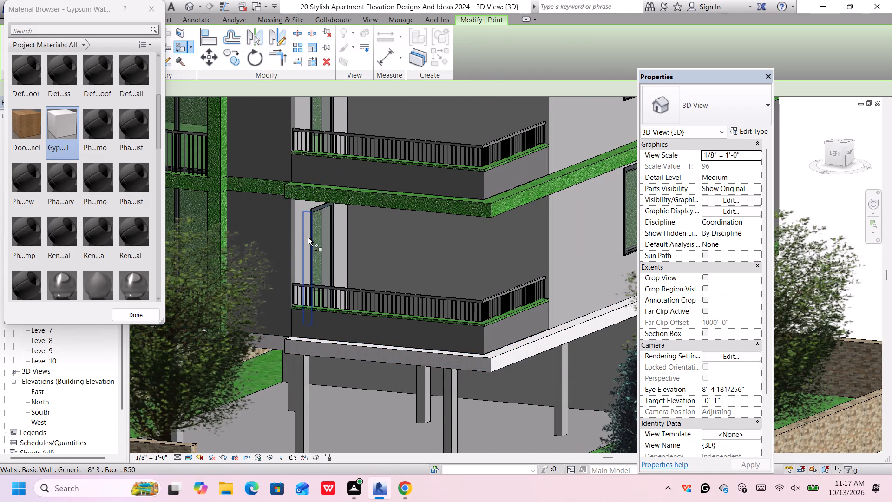
{"action": "scroll", "coordinate": [308, 238], "scroll_direction": "up", "scroll_amount": 11}
{"action": "scroll", "coordinate": [341, 236], "scroll_direction": "down", "scroll_amount": 6}
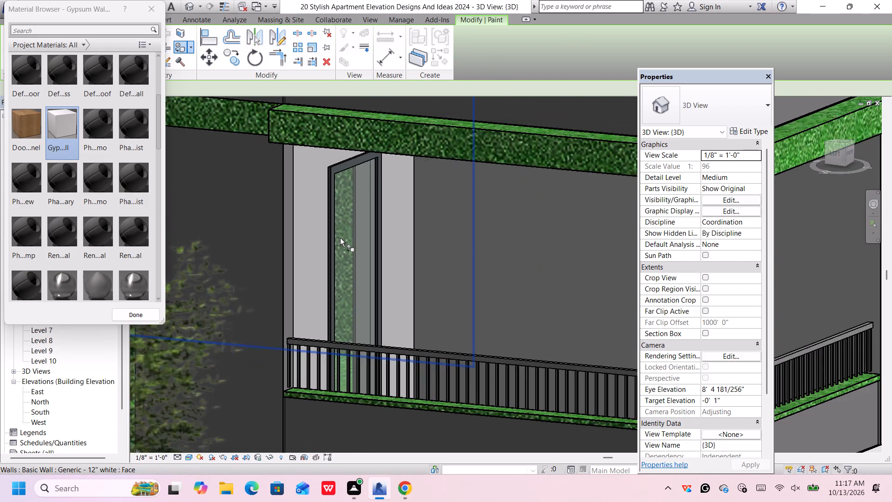
{"action": "scroll", "coordinate": [340, 238], "scroll_direction": "down", "scroll_amount": 9}
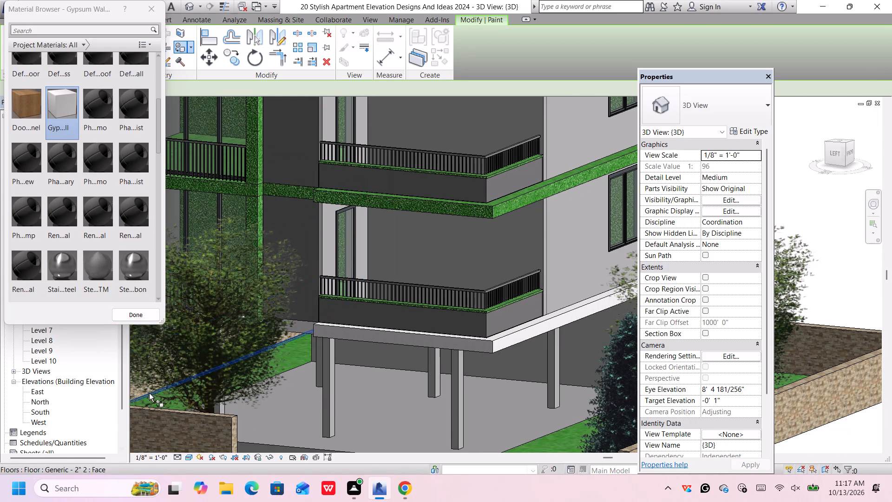
{"action": "left_click", "coordinate": [150, 8]}
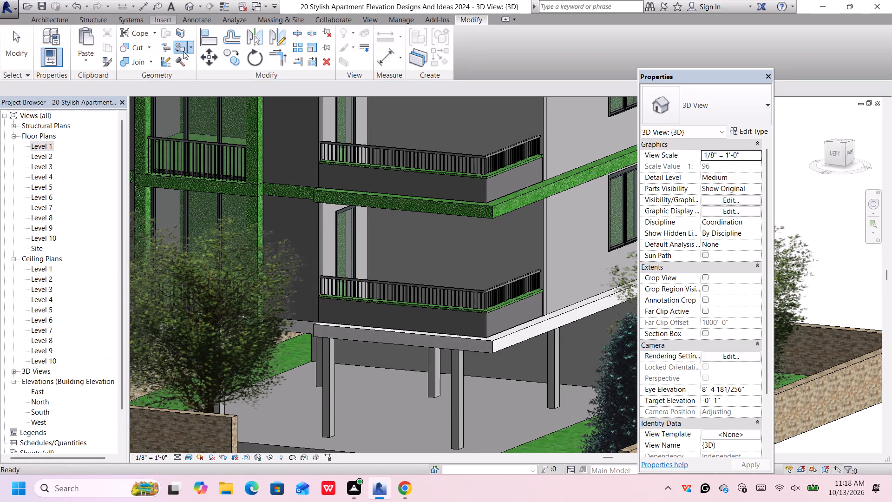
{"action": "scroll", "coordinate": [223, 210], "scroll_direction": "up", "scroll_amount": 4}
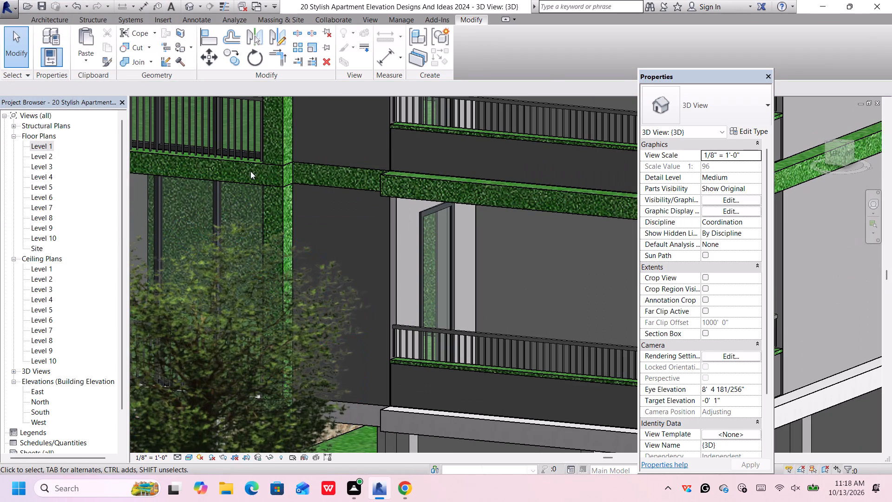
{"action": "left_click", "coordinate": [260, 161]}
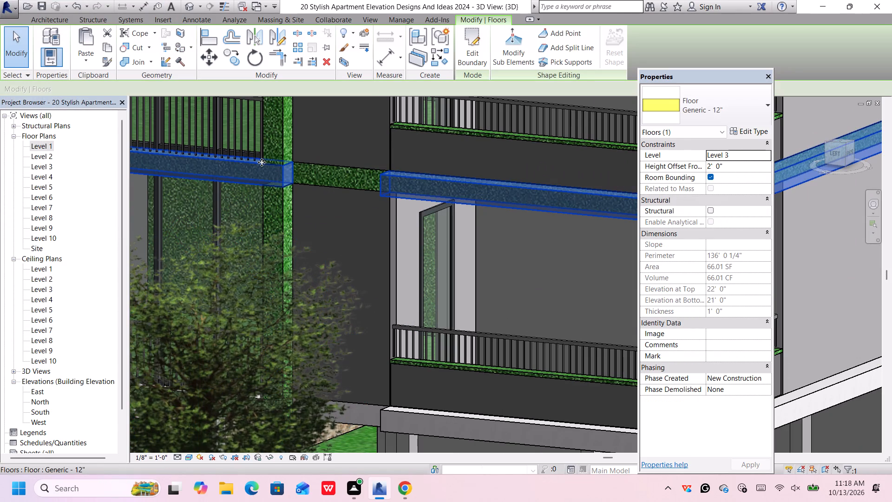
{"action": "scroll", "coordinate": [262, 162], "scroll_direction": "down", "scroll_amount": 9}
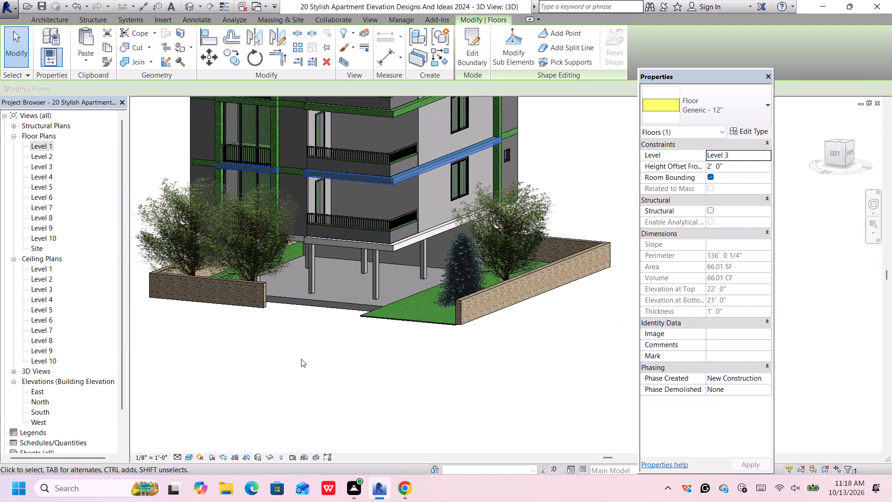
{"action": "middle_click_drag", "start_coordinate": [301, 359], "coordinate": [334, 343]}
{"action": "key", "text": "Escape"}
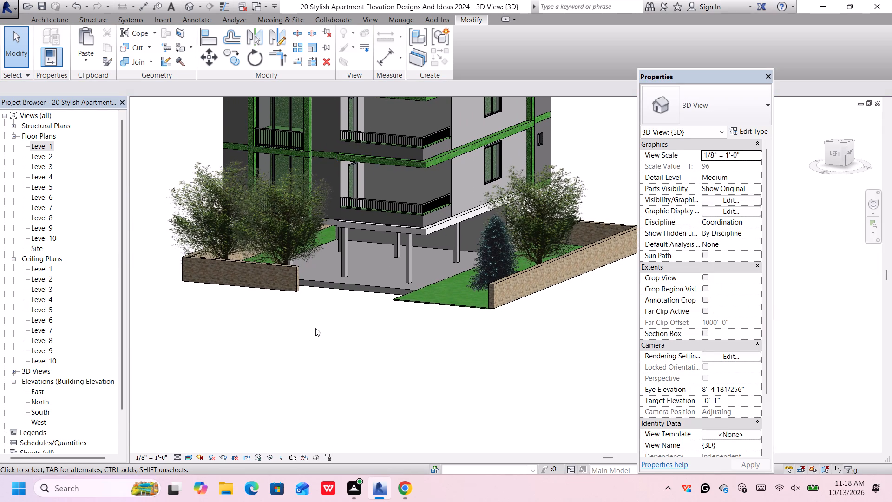
Paint the underside of the lowest floor slab above the columns with Gypsum Wall Board.
{"action": "scroll", "coordinate": [342, 221], "scroll_direction": "up", "scroll_amount": 3}
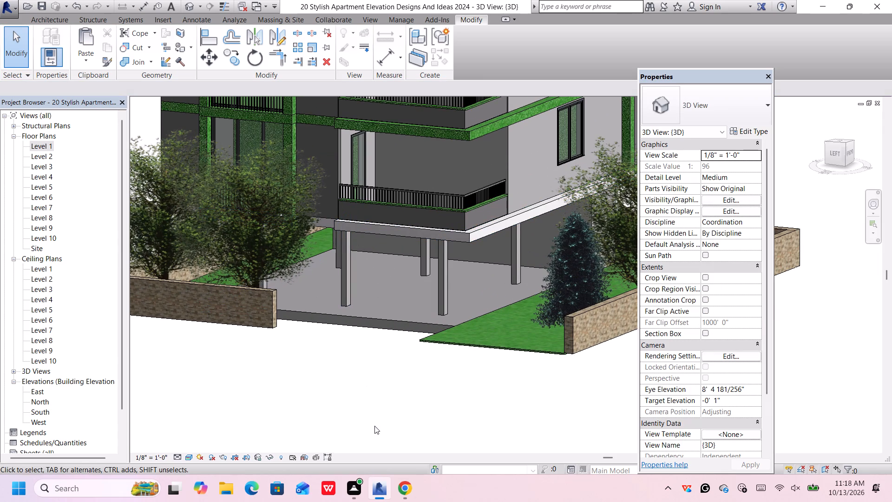
{"action": "middle_click_drag", "start_coordinate": [374, 426], "coordinate": [364, 367]}
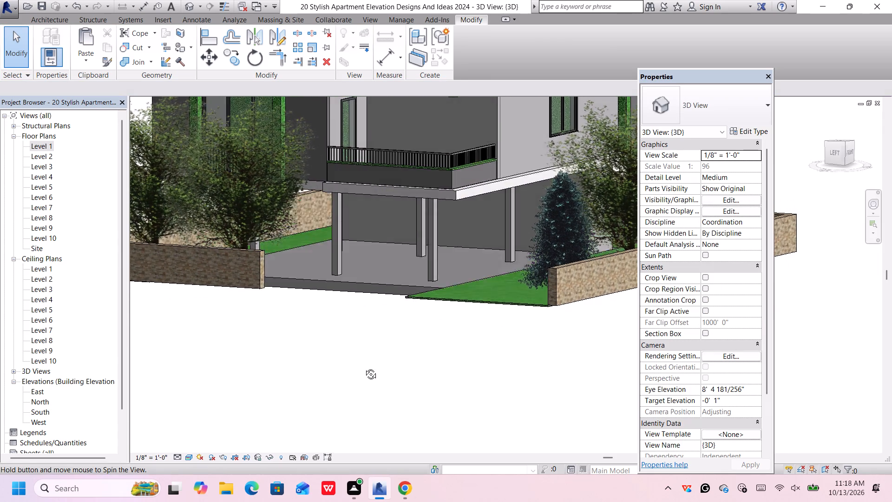
{"action": "middle_click_drag", "start_coordinate": [364, 367], "coordinate": [367, 309]}
{"action": "left_click", "coordinate": [381, 184]}
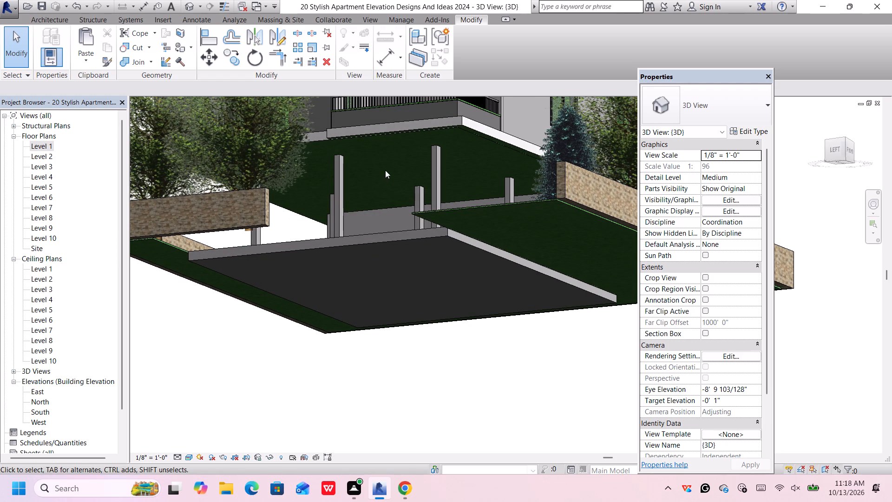
{"action": "left_click", "coordinate": [387, 148]}
{"action": "scroll", "coordinate": [389, 144], "scroll_direction": "up", "scroll_amount": 5}
{"action": "scroll", "coordinate": [389, 145], "scroll_direction": "down", "scroll_amount": 1}
{"action": "scroll", "coordinate": [380, 156], "scroll_direction": "up", "scroll_amount": 2}
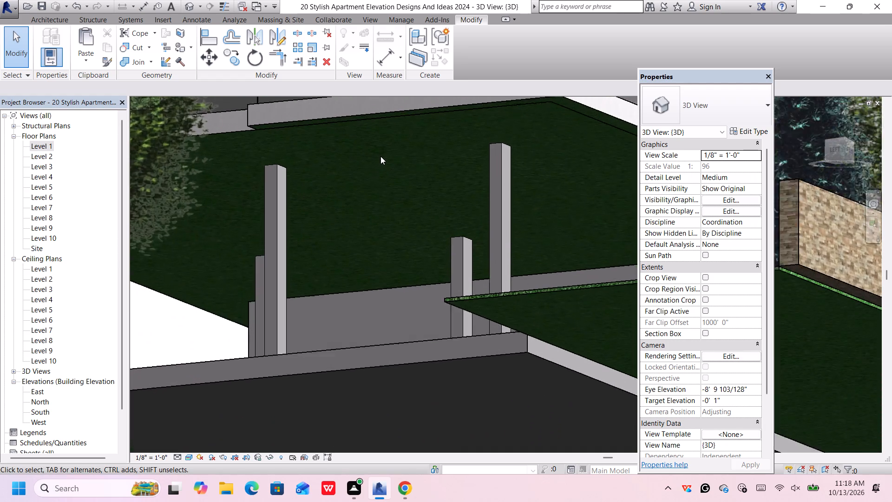
{"action": "scroll", "coordinate": [380, 156], "scroll_direction": "up", "scroll_amount": 2}
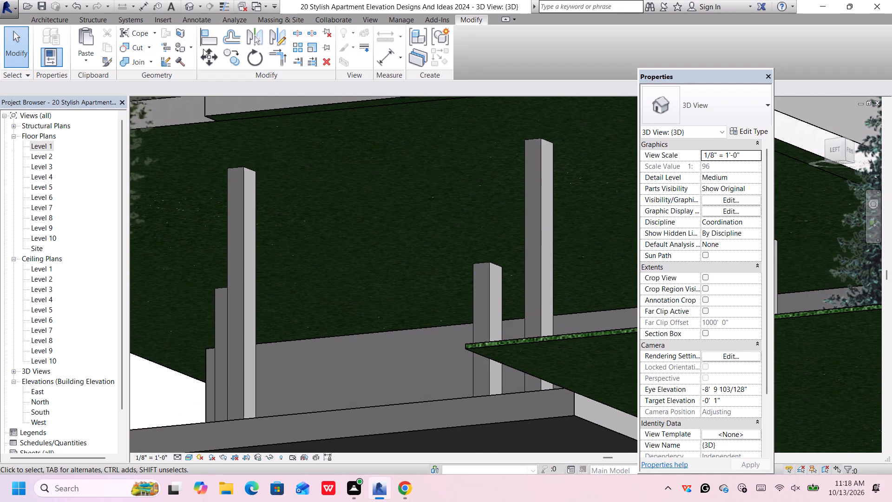
{"action": "left_click", "coordinate": [178, 46]}
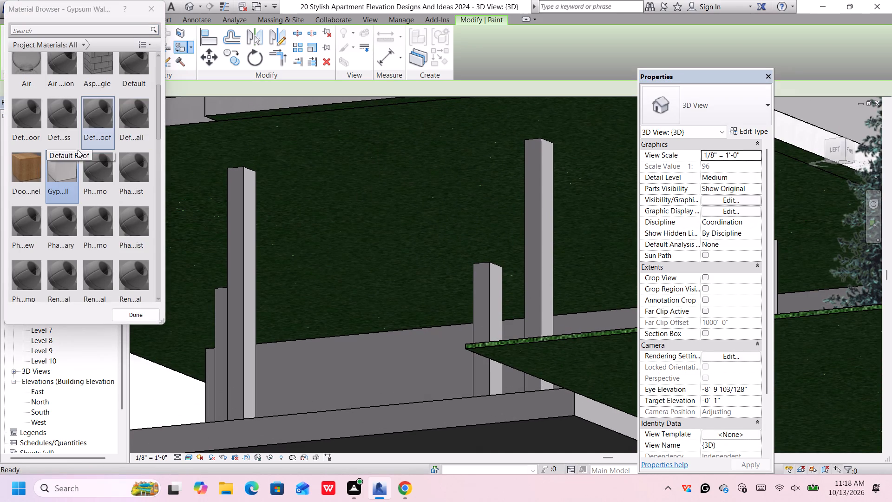
{"action": "left_click", "coordinate": [62, 174]}
{"action": "left_click", "coordinate": [343, 156]}
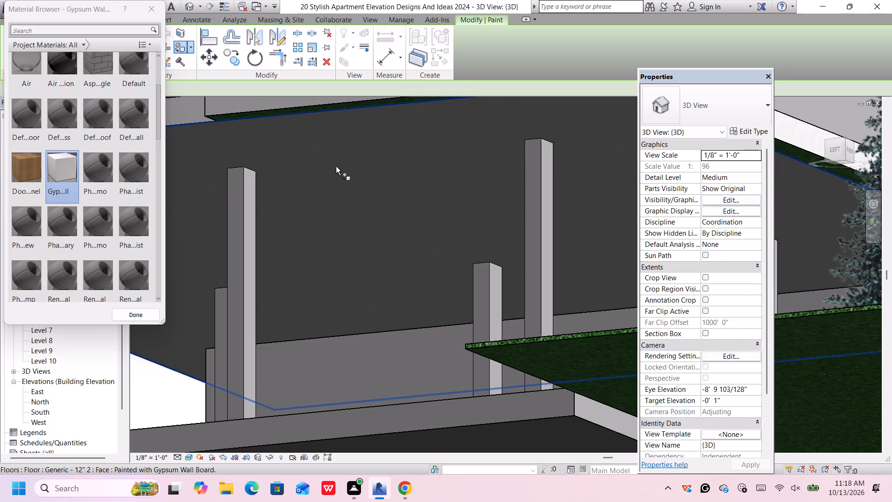
Paint the underside strip of the lowest balcony trim slab with Gypsum Wall Board, dismiss the notification and end painting.
{"action": "scroll", "coordinate": [336, 166], "scroll_direction": "down", "scroll_amount": 2}
{"action": "scroll", "coordinate": [336, 166], "scroll_direction": "up", "scroll_amount": 1}
{"action": "scroll", "coordinate": [336, 166], "scroll_direction": "down", "scroll_amount": 2}
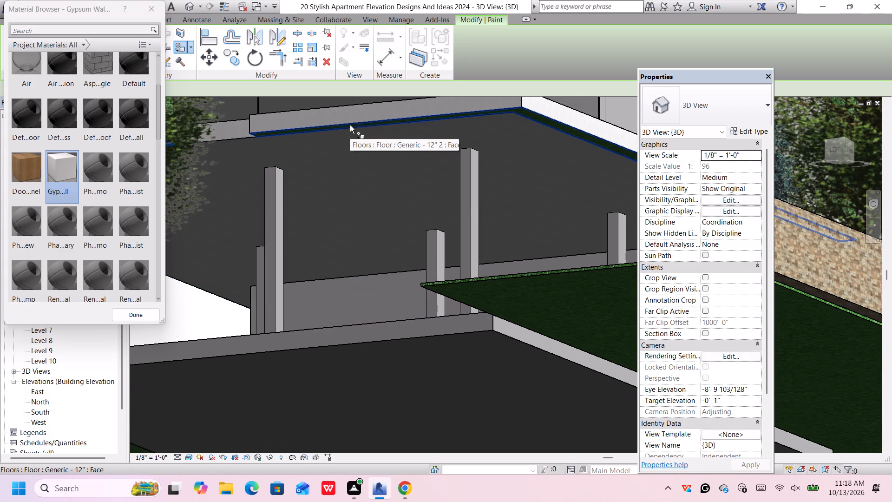
{"action": "left_click", "coordinate": [350, 125]}
{"action": "scroll", "coordinate": [350, 127], "scroll_direction": "down", "scroll_amount": 5}
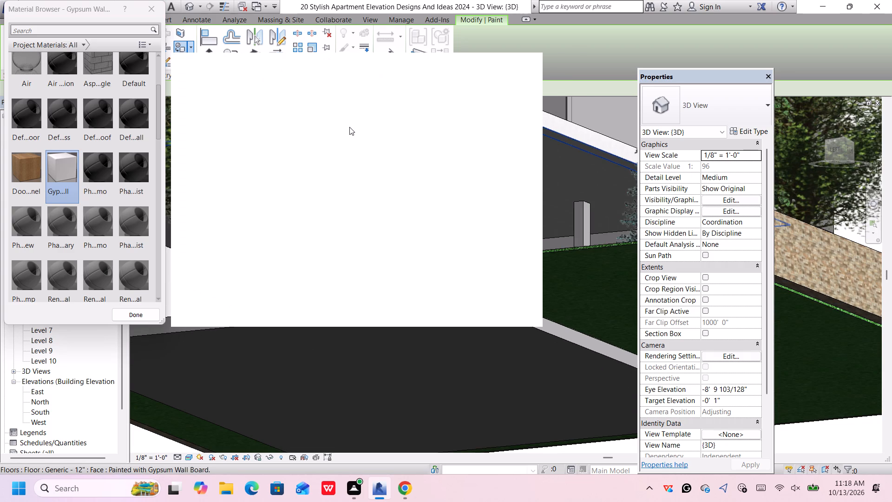
{"action": "left_click", "coordinate": [518, 69]}
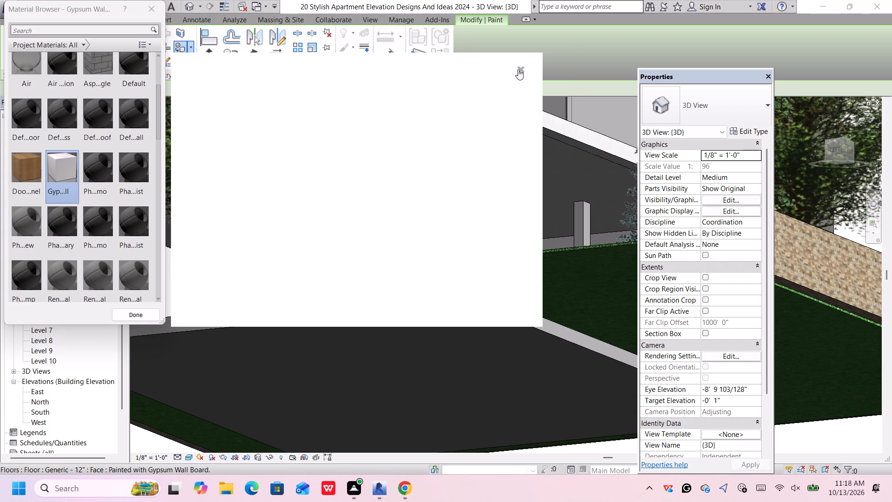
{"action": "scroll", "coordinate": [492, 113], "scroll_direction": "down", "scroll_amount": 5}
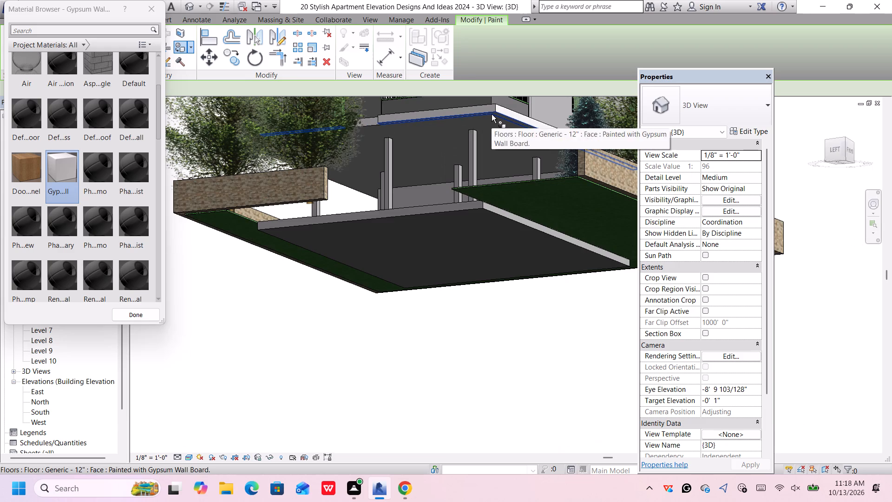
{"action": "scroll", "coordinate": [492, 114], "scroll_direction": "down", "scroll_amount": 1}
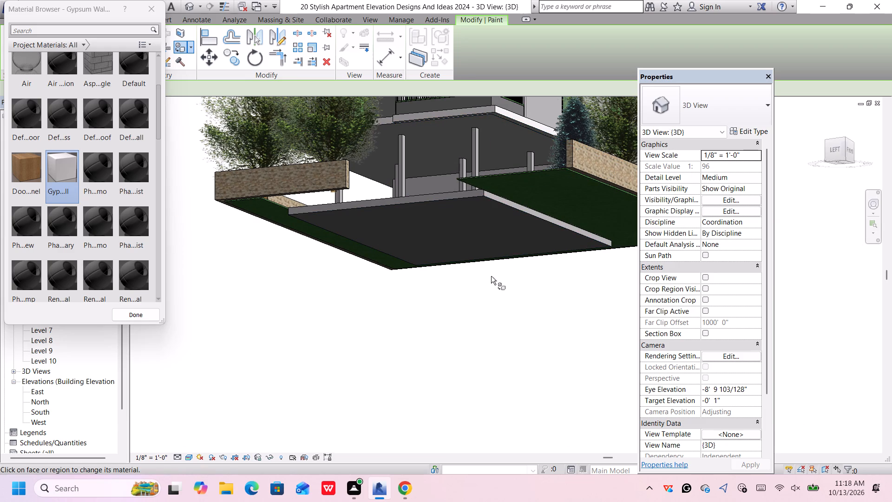
{"action": "middle_click_drag", "start_coordinate": [490, 276], "coordinate": [492, 314]}
{"action": "key", "text": "Escape"}
{"action": "key", "text": "Escape"}
{"action": "key", "text": "Escape"}
{"action": "key", "text": "Escape"}
{"action": "key", "text": "Escape"}
{"action": "key", "text": "Escape"}
{"action": "key", "text": "Escape"}
{"action": "key", "text": "Escape"}
{"action": "key", "text": "Escape"}
{"action": "key", "text": "Escape"}
{"action": "key", "text": "Escape"}
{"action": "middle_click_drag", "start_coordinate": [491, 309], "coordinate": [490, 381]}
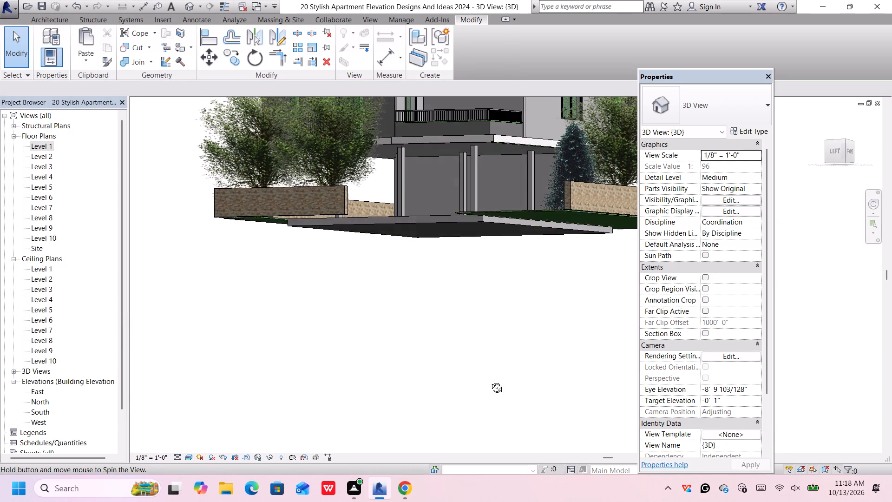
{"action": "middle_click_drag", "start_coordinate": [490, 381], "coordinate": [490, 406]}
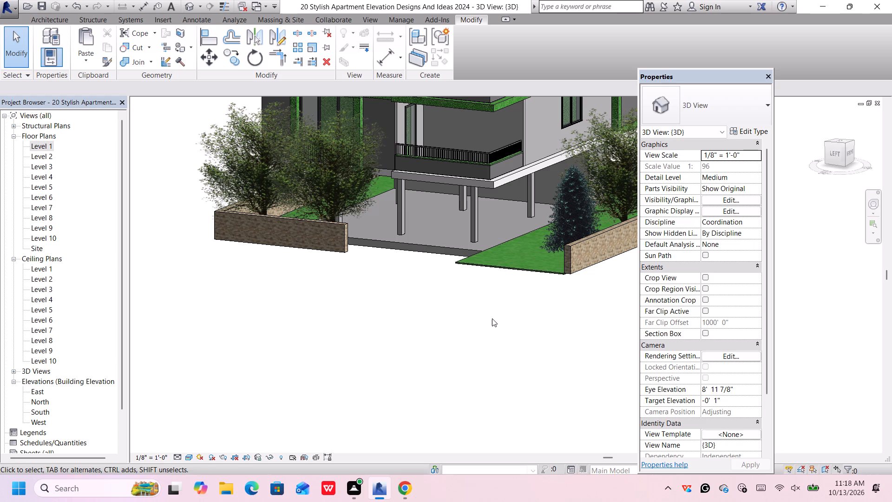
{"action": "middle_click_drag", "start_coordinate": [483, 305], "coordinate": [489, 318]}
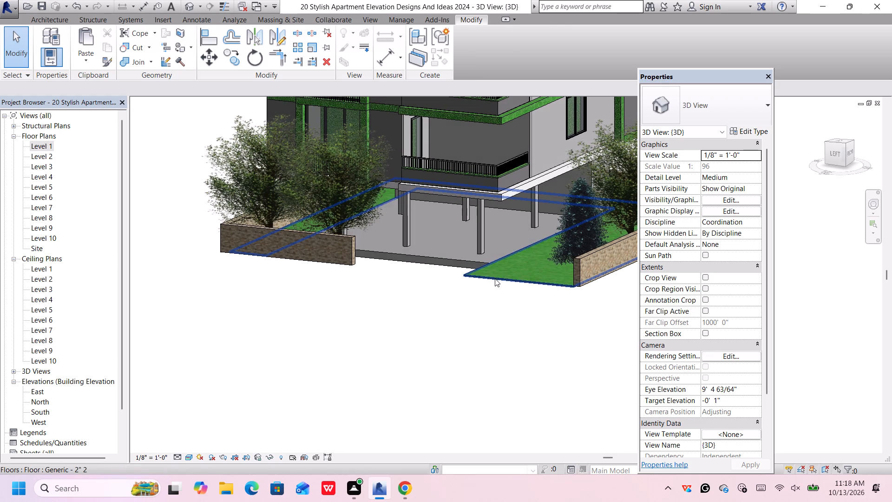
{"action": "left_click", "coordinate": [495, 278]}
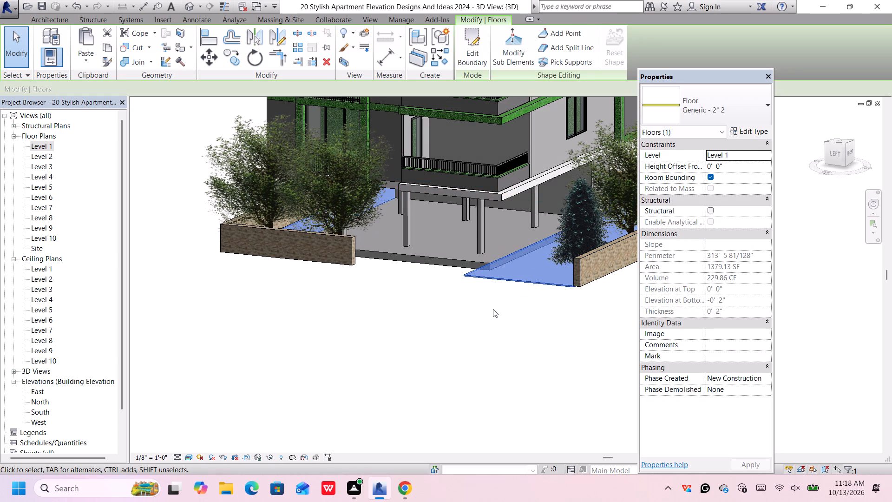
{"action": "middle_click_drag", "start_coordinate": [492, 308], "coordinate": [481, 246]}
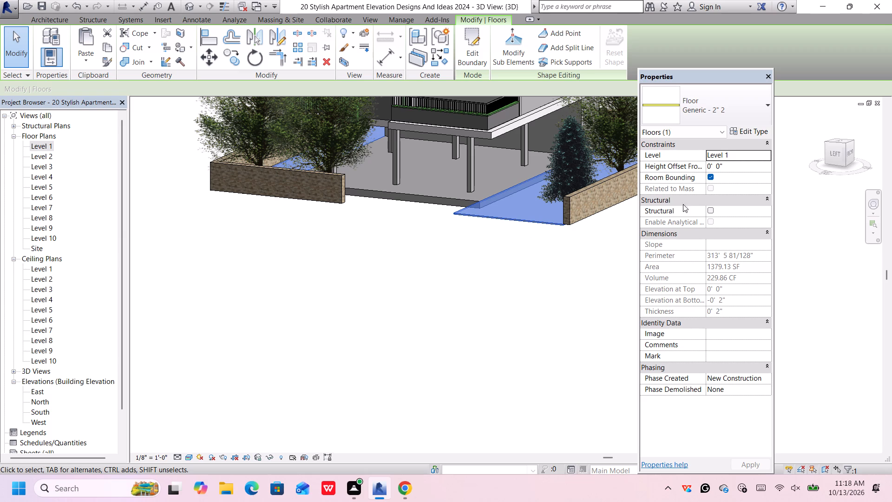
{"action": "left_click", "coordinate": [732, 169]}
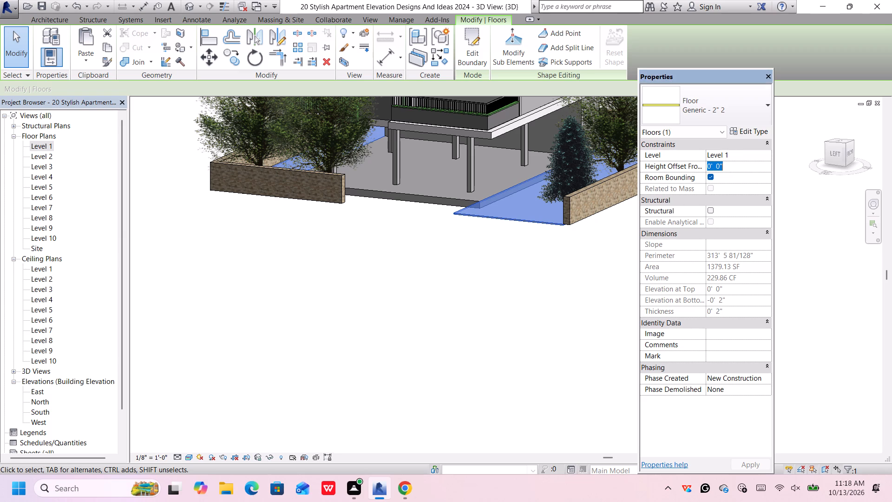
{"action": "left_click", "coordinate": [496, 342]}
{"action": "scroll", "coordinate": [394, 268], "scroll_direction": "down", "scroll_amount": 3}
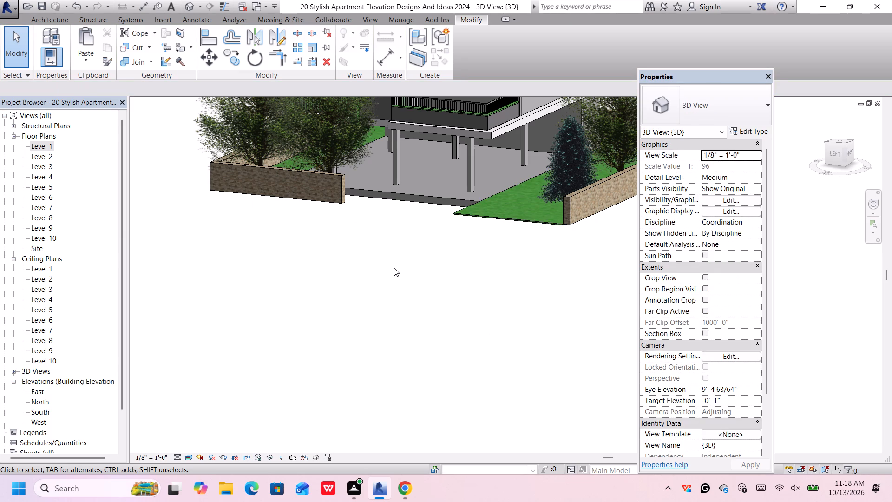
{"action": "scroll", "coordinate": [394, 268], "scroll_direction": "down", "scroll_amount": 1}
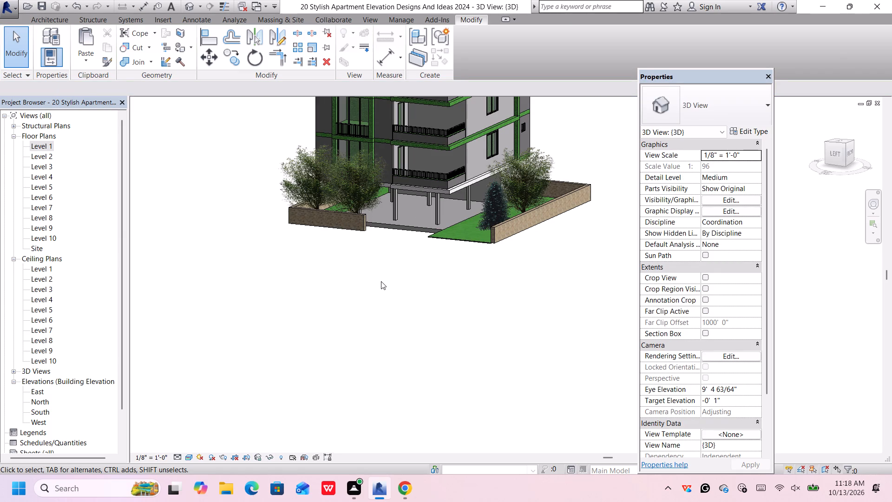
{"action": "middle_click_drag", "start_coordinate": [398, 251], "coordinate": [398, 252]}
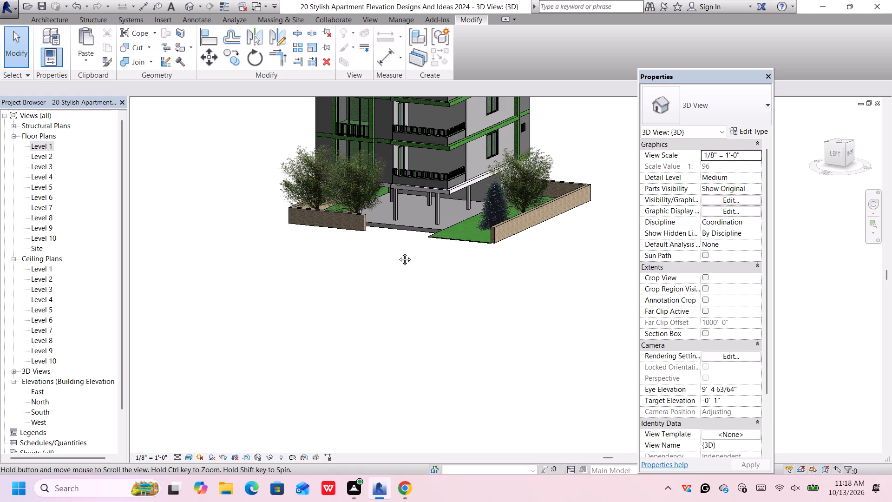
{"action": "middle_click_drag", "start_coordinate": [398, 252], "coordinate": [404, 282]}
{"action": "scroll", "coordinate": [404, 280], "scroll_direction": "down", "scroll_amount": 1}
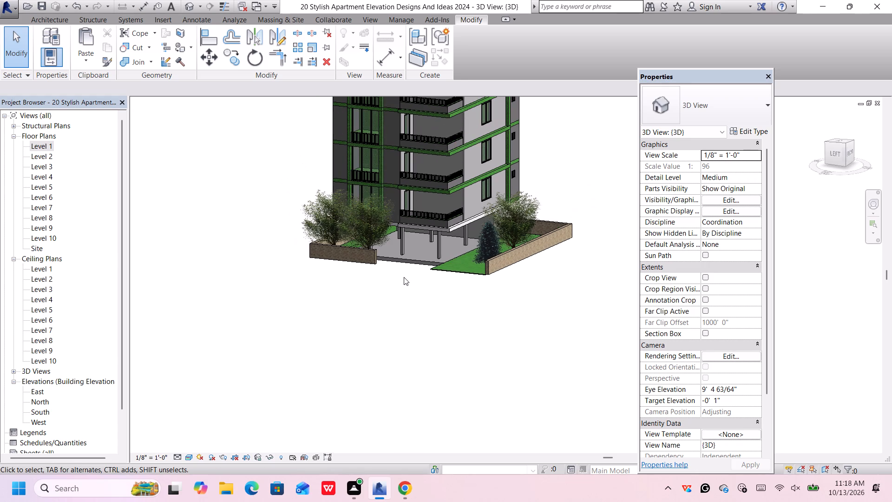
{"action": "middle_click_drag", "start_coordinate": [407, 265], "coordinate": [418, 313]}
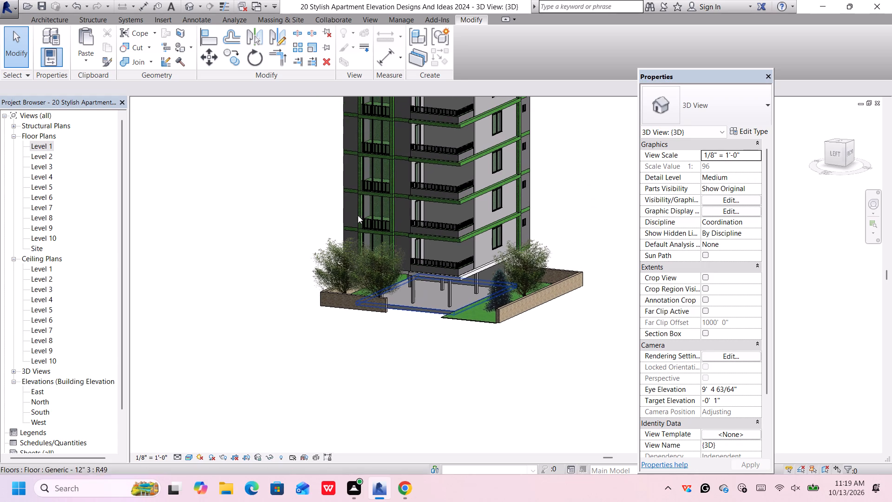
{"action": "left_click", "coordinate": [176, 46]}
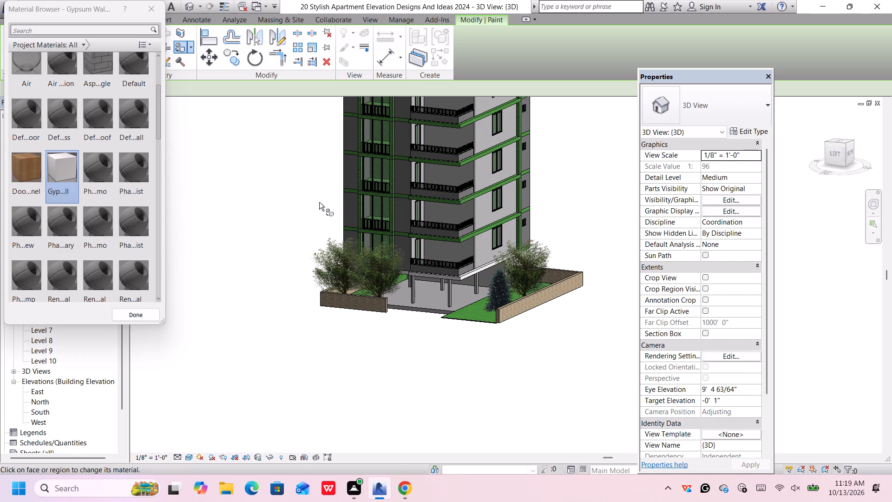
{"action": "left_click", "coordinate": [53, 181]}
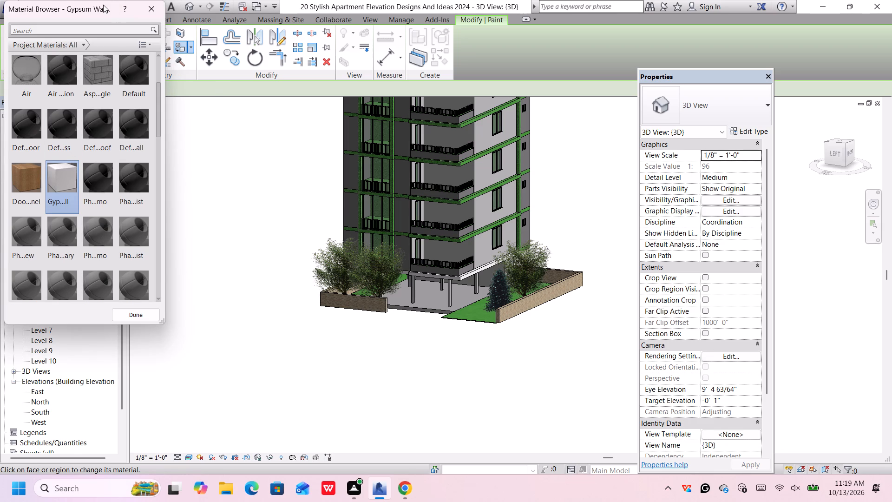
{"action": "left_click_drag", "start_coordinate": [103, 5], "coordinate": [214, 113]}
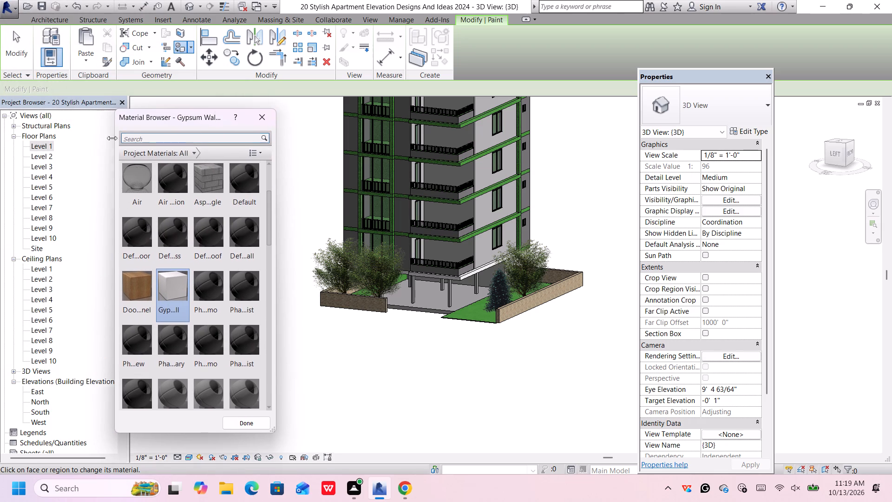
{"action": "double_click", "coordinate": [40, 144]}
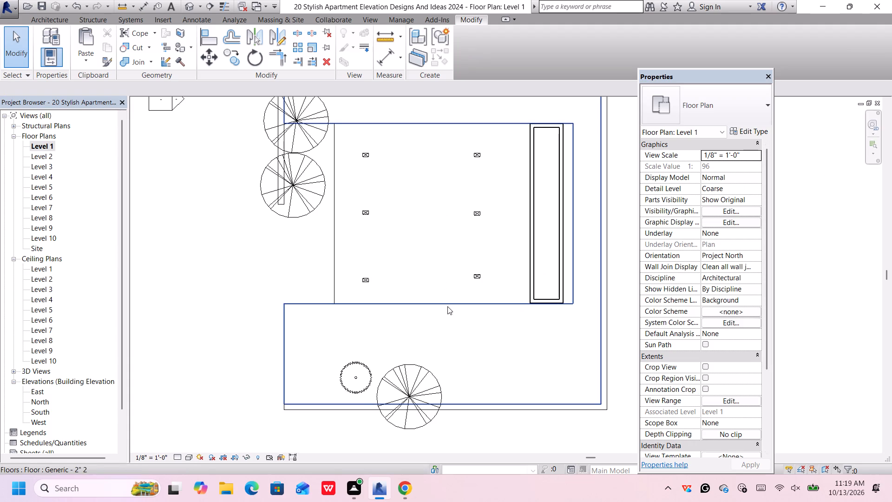
Open the Level 2 floor plan and paint the faces of the partition walls separating the northern and eastern rooms with Gypsum Wall Board.
{"action": "double_click", "coordinate": [45, 154]}
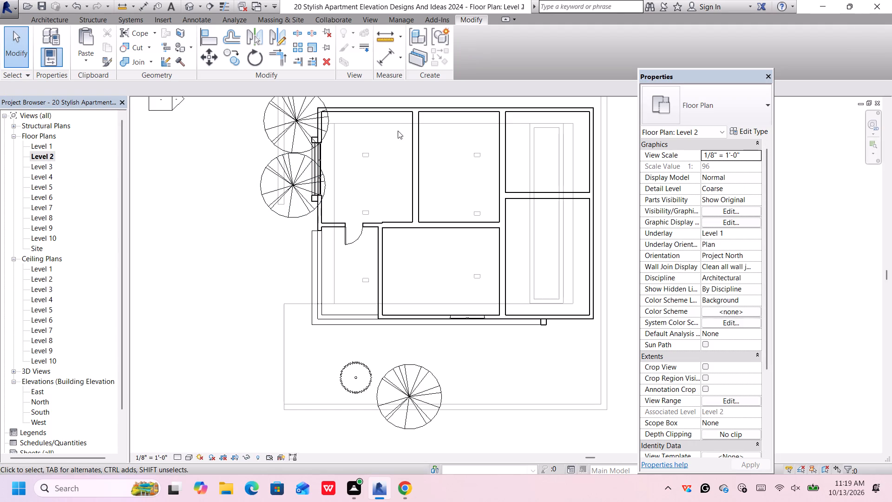
{"action": "left_click", "coordinate": [177, 44]}
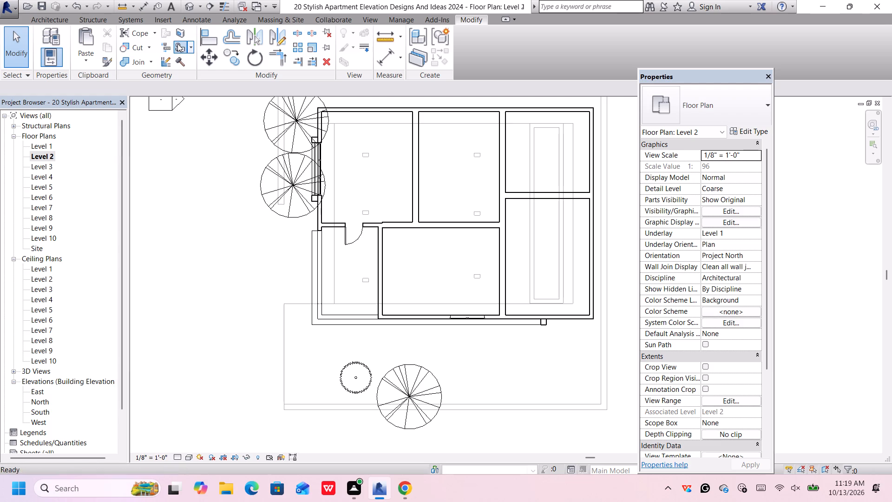
{"action": "left_click", "coordinate": [167, 291]}
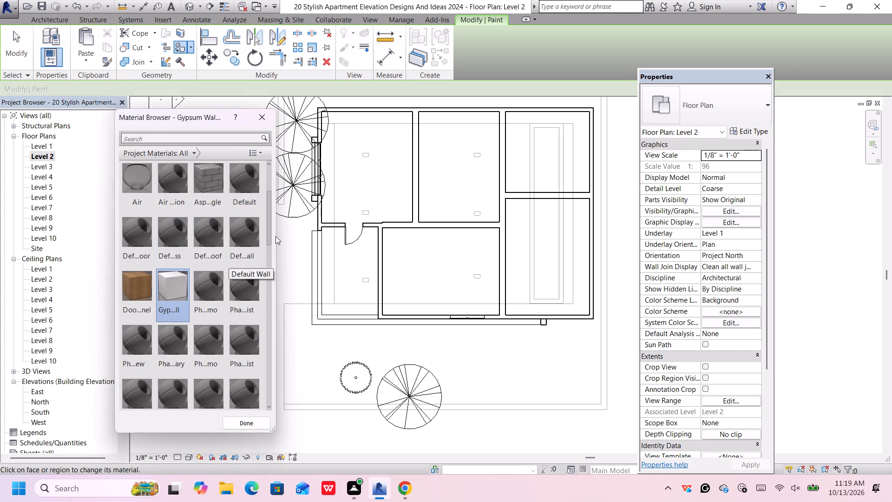
{"action": "left_click", "coordinate": [420, 155]}
{"action": "left_click", "coordinate": [411, 160]}
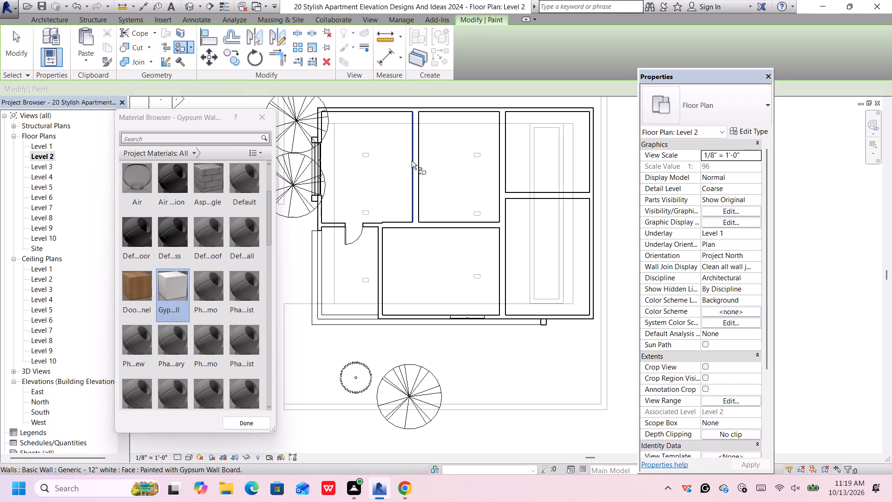
{"action": "left_click", "coordinate": [496, 143]}
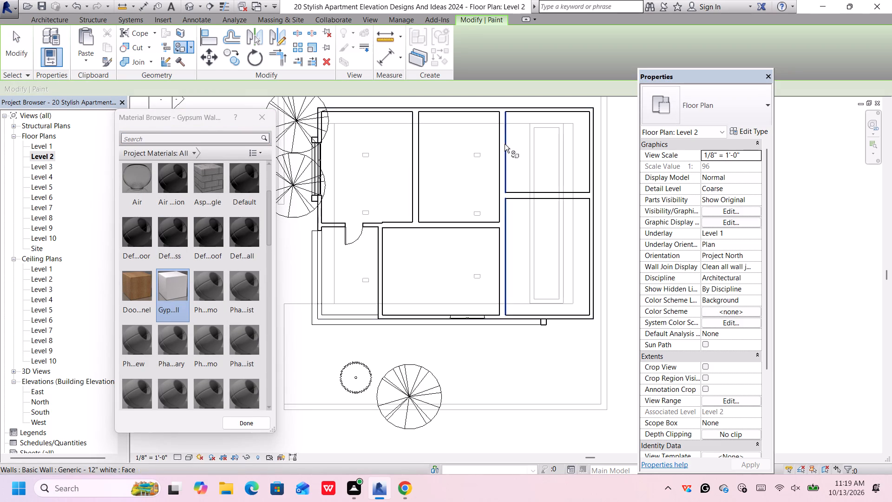
{"action": "left_click", "coordinate": [505, 144]}
{"action": "left_click", "coordinate": [516, 190]}
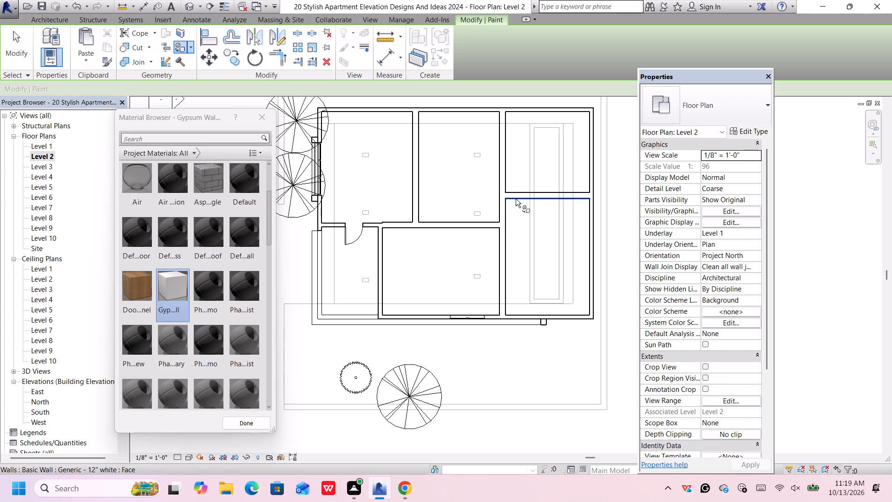
{"action": "left_click", "coordinate": [516, 199]}
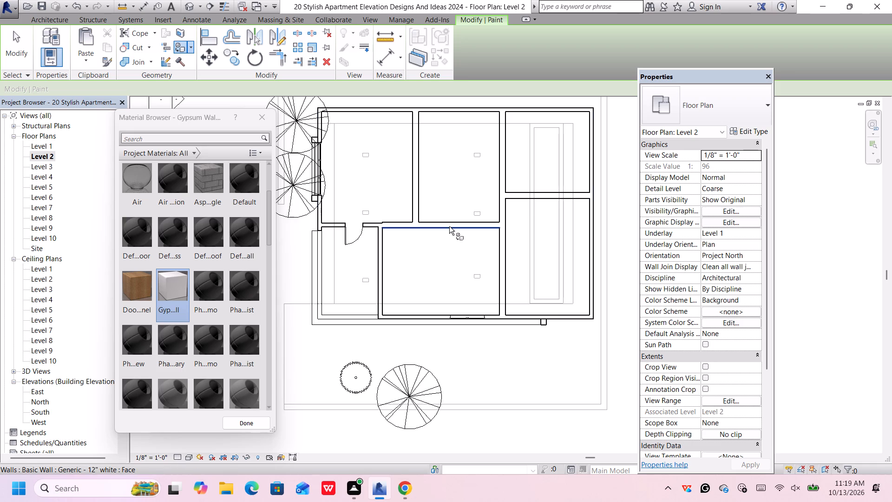
Paint both faces of the partitions north and west of the central southern room on Level 2 with Gypsum Wall Board and dismiss the notification.
{"action": "left_click", "coordinate": [449, 226]}
{"action": "left_click", "coordinate": [451, 219]}
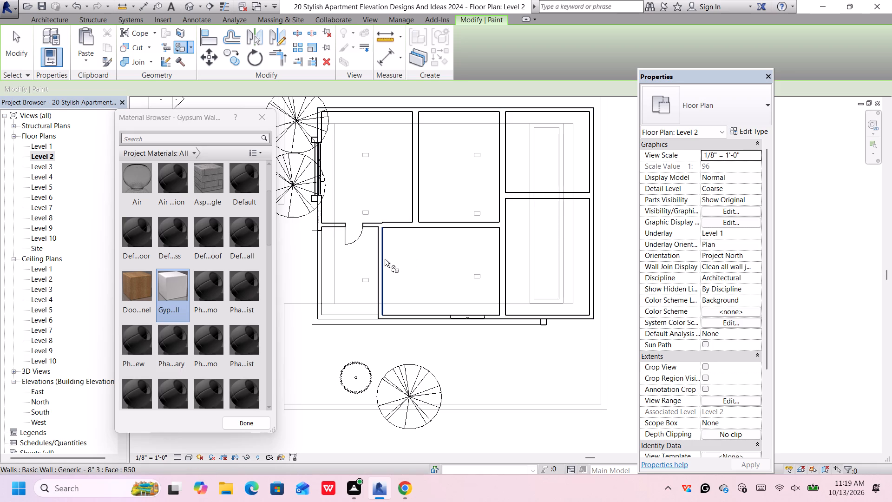
{"action": "left_click", "coordinate": [384, 259]}
{"action": "left_click", "coordinate": [379, 261]}
{"action": "left_click", "coordinate": [368, 225]}
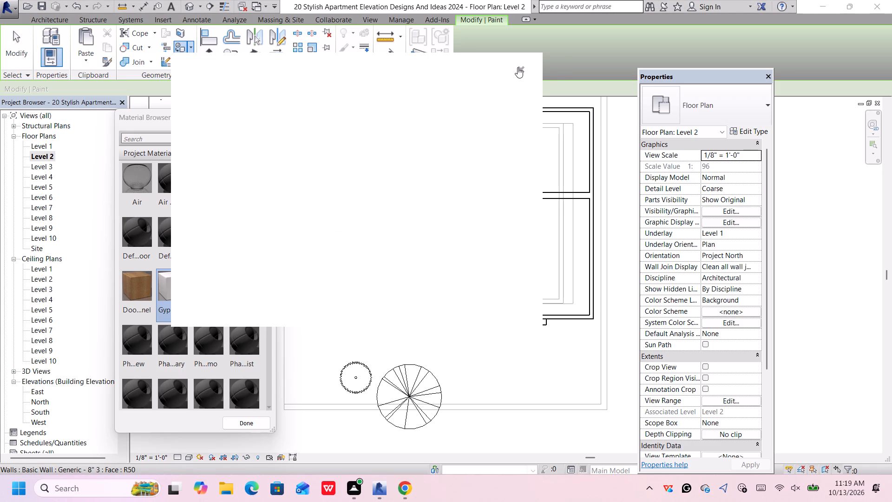
{"action": "left_click", "coordinate": [518, 67]}
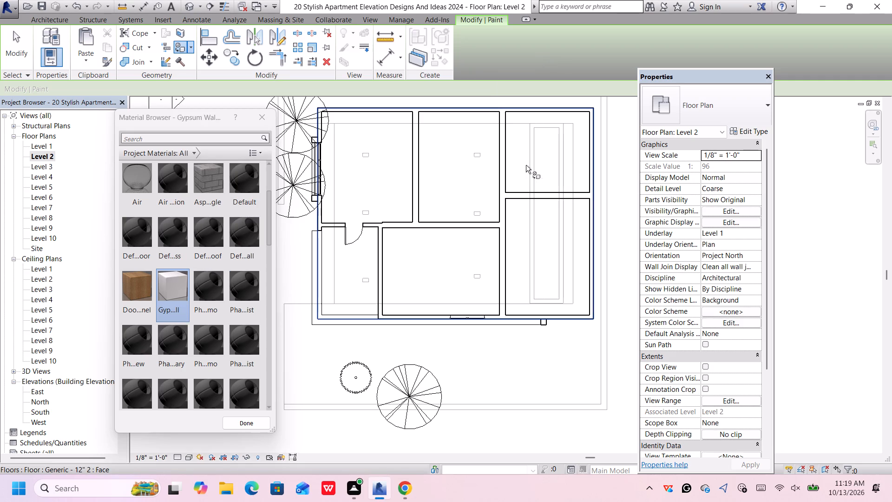
Return to the 3D view and examine the lower storeys' balcony walls and facade for the paint result.
{"action": "scroll", "coordinate": [457, 244], "scroll_direction": "down", "scroll_amount": 3}
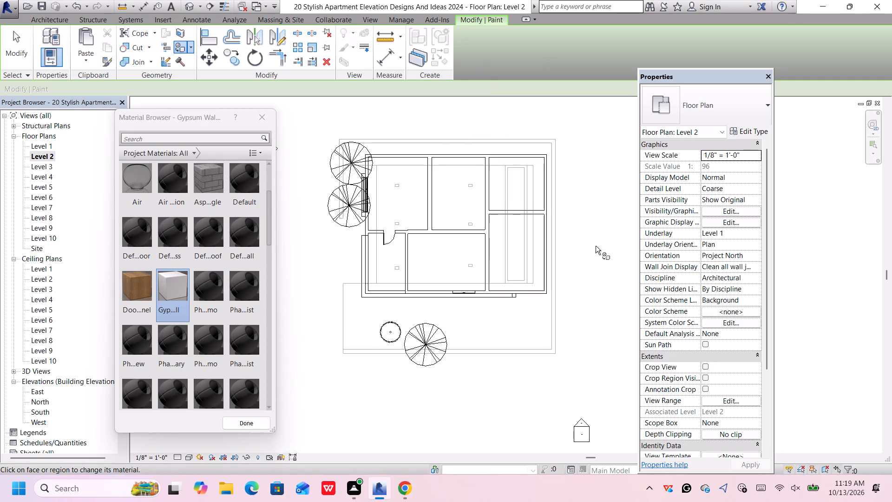
{"action": "middle_click_drag", "start_coordinate": [594, 245], "coordinate": [577, 229]}
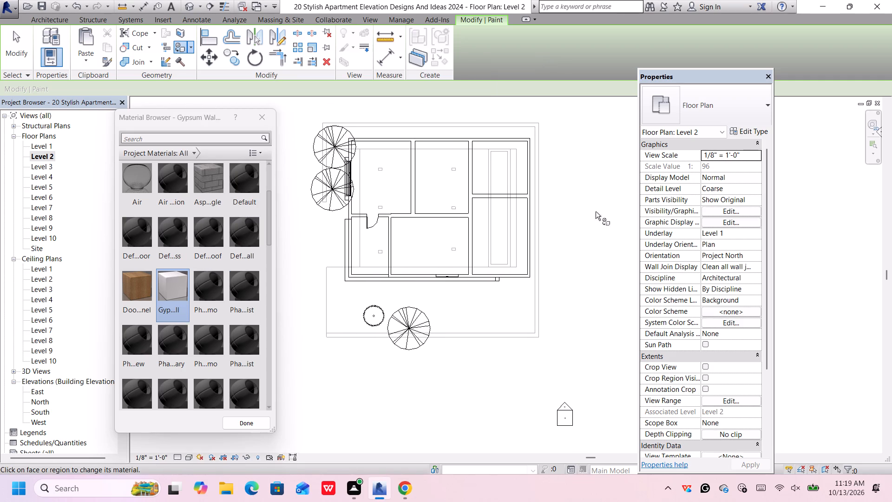
{"action": "left_click", "coordinate": [193, 3]}
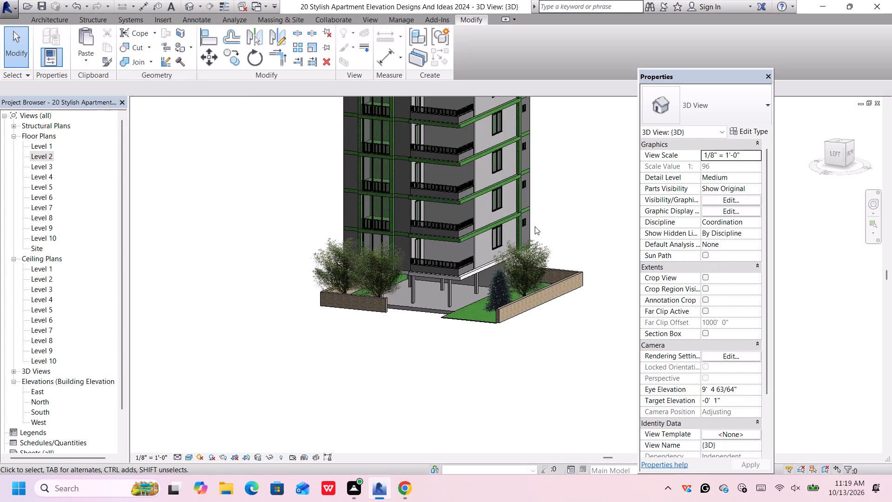
{"action": "scroll", "coordinate": [482, 249], "scroll_direction": "up", "scroll_amount": 4}
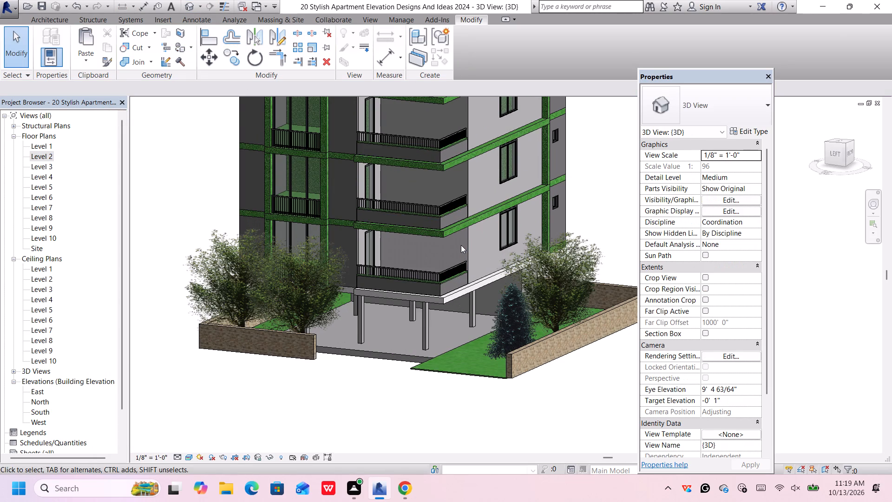
{"action": "scroll", "coordinate": [461, 245], "scroll_direction": "down", "scroll_amount": 2}
{"action": "scroll", "coordinate": [461, 245], "scroll_direction": "up", "scroll_amount": 1}
{"action": "middle_click_drag", "start_coordinate": [593, 157], "coordinate": [593, 180]}
{"action": "scroll", "coordinate": [487, 265], "scroll_direction": "up", "scroll_amount": 7}
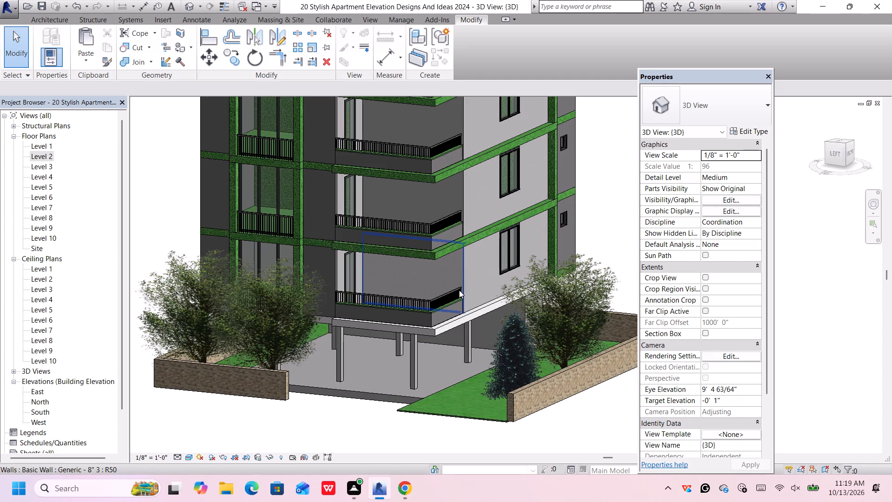
{"action": "scroll", "coordinate": [264, 241], "scroll_direction": "down", "scroll_amount": 6}
{"action": "scroll", "coordinate": [269, 239], "scroll_direction": "up", "scroll_amount": 1}
{"action": "scroll", "coordinate": [269, 239], "scroll_direction": "down", "scroll_amount": 1}
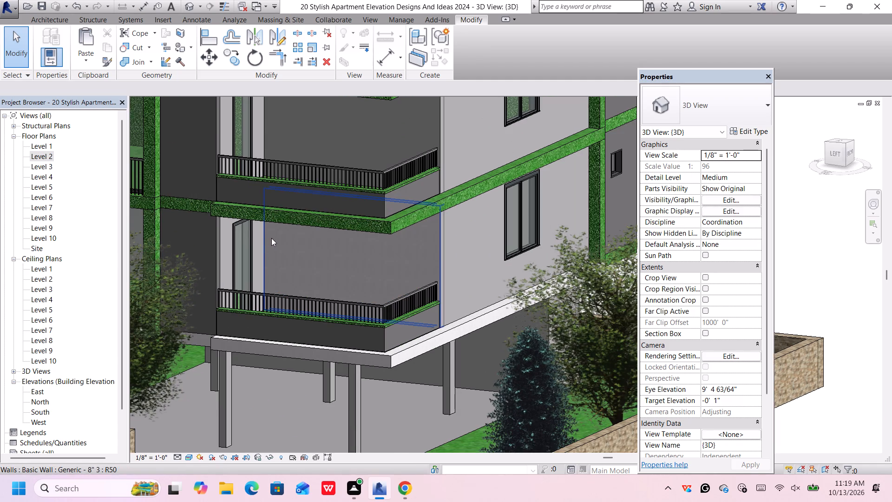
{"action": "middle_click_drag", "start_coordinate": [536, 163], "coordinate": [595, 187]}
{"action": "scroll", "coordinate": [560, 187], "scroll_direction": "down", "scroll_amount": 2}
{"action": "middle_click_drag", "start_coordinate": [568, 173], "coordinate": [567, 180]}
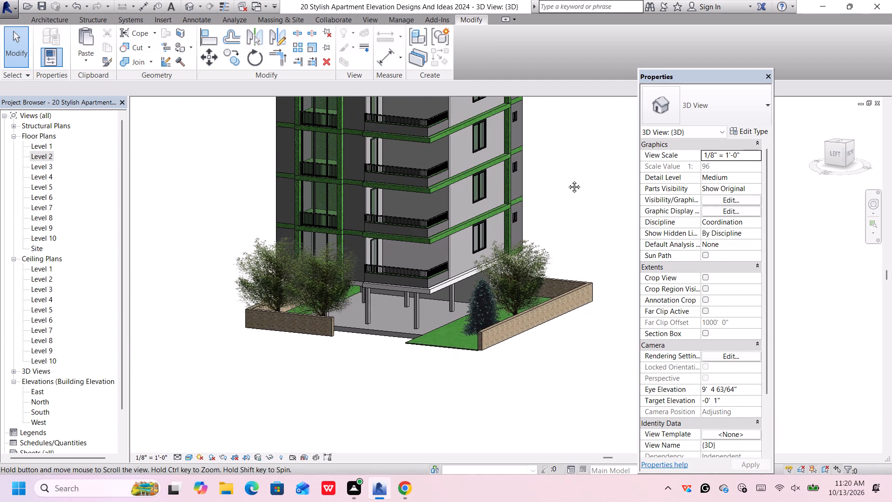
{"action": "middle_click_drag", "start_coordinate": [567, 180], "coordinate": [564, 196]}
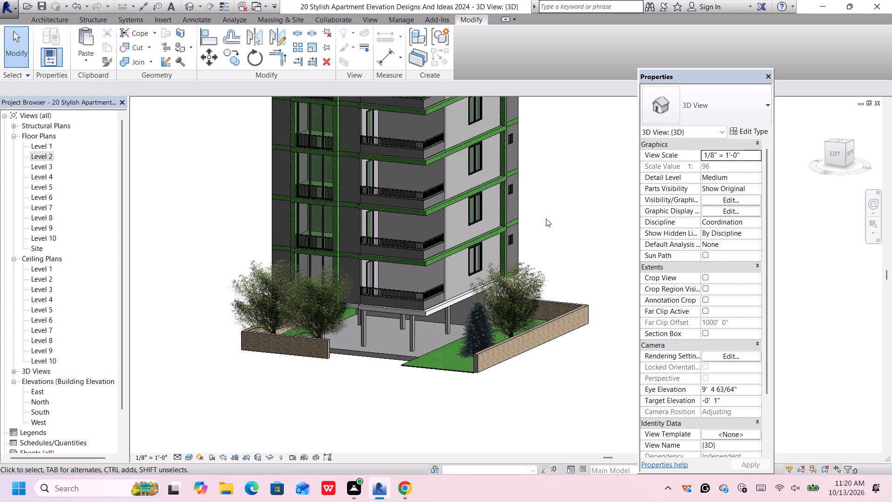
Open the Level 3 floor plan and paint the wall faces around the central southern room with Gypsum Wall Board.
{"action": "double_click", "coordinate": [48, 166]}
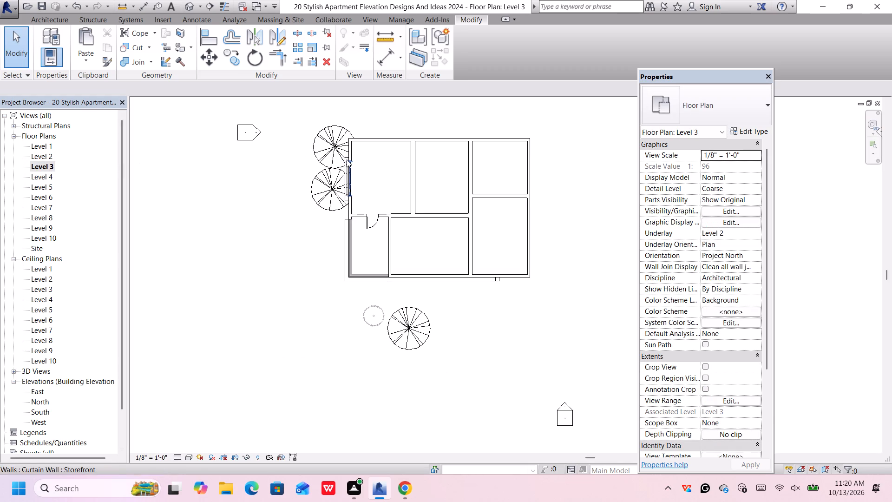
{"action": "left_click", "coordinate": [180, 46]}
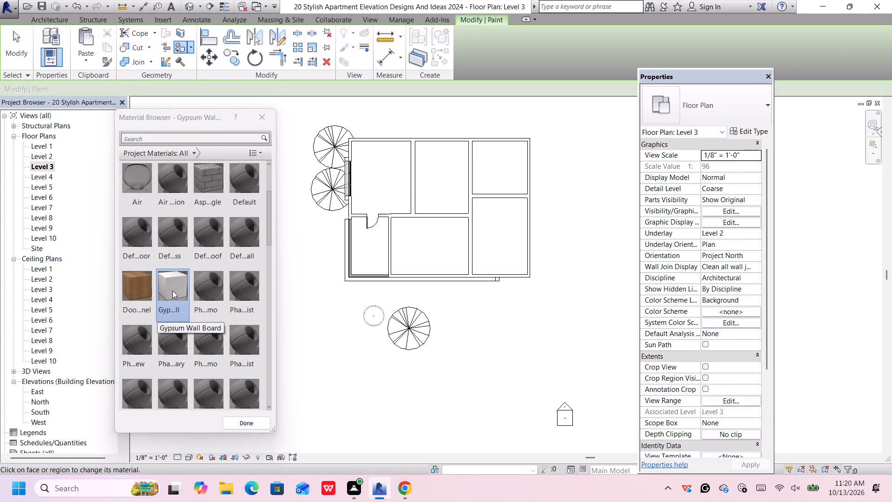
{"action": "left_click", "coordinate": [172, 291]}
{"action": "left_click", "coordinate": [387, 235]}
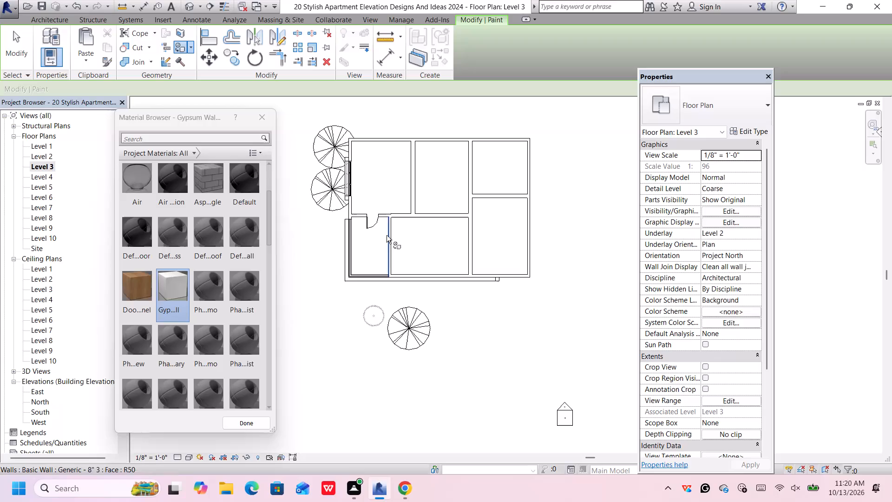
{"action": "left_click", "coordinate": [391, 239]}
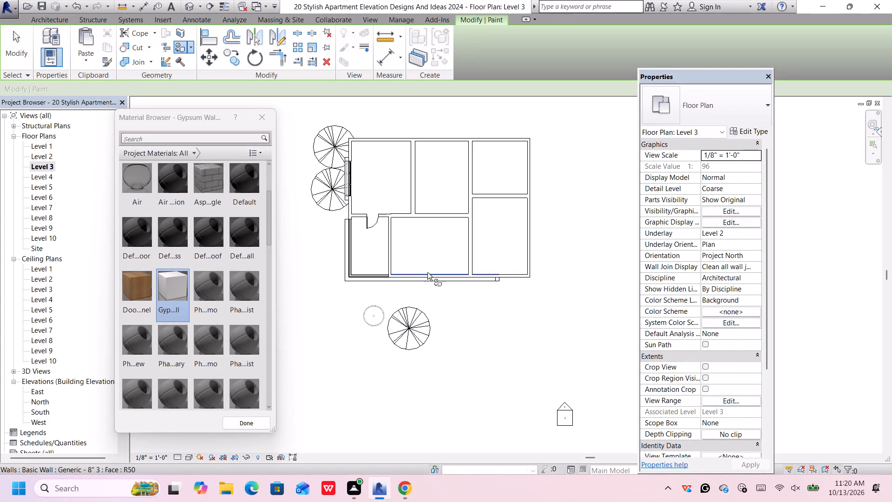
{"action": "left_click", "coordinate": [427, 272]}
{"action": "left_click", "coordinate": [441, 218]}
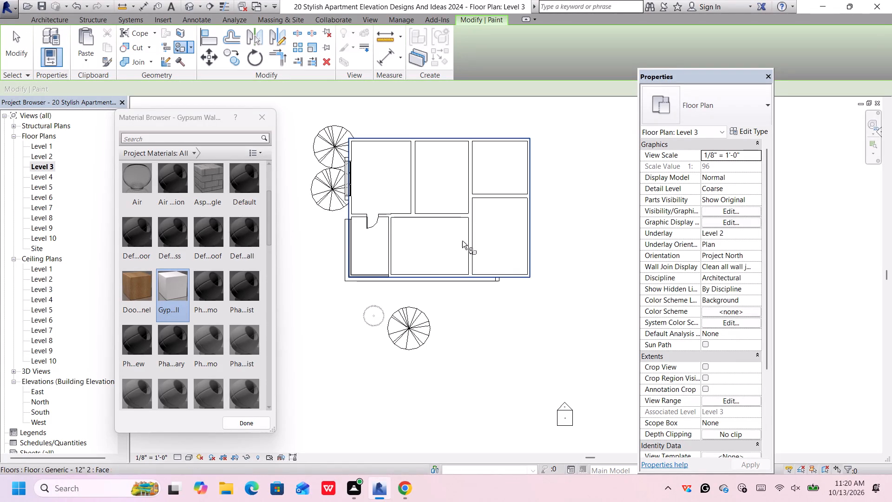
{"action": "left_click", "coordinate": [465, 241]}
{"action": "left_click", "coordinate": [473, 234]}
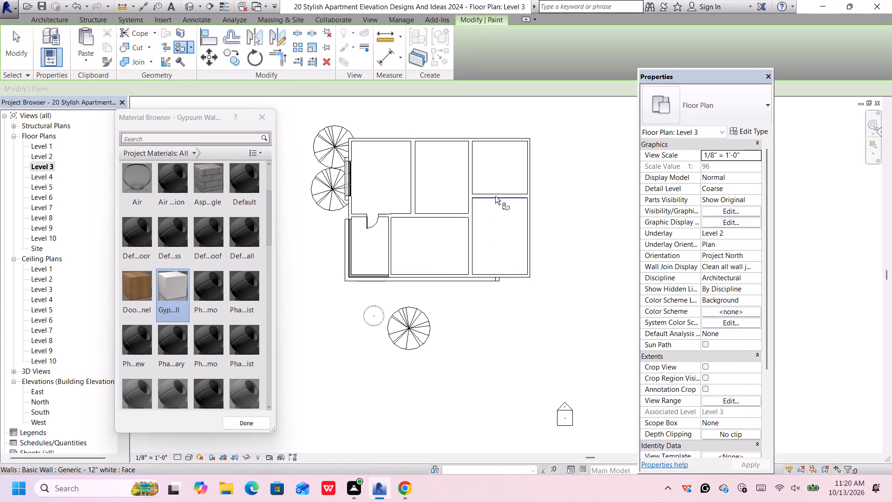
Paint both faces of the partition between the two eastern rooms and of the partition west of the northeastern room with Gypsum Wall Board.
{"action": "left_click", "coordinate": [495, 196]}
{"action": "left_click", "coordinate": [498, 189]}
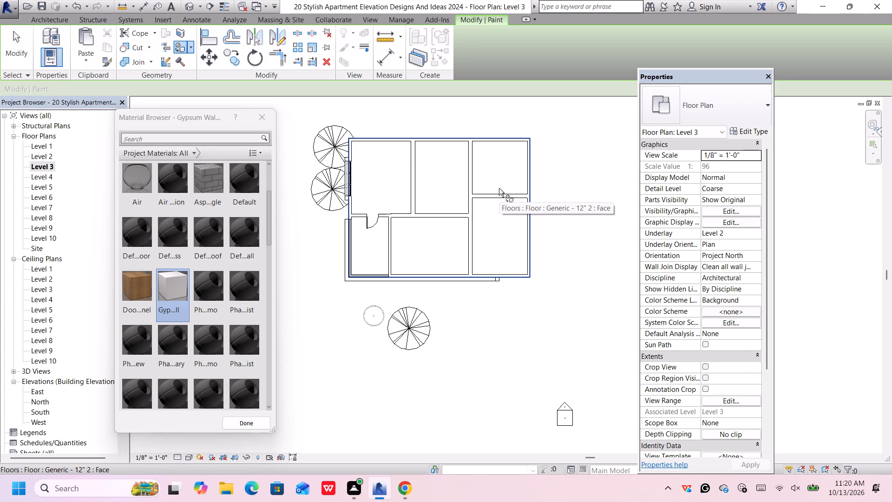
{"action": "left_click", "coordinate": [472, 165]}
{"action": "left_click", "coordinate": [468, 169]}
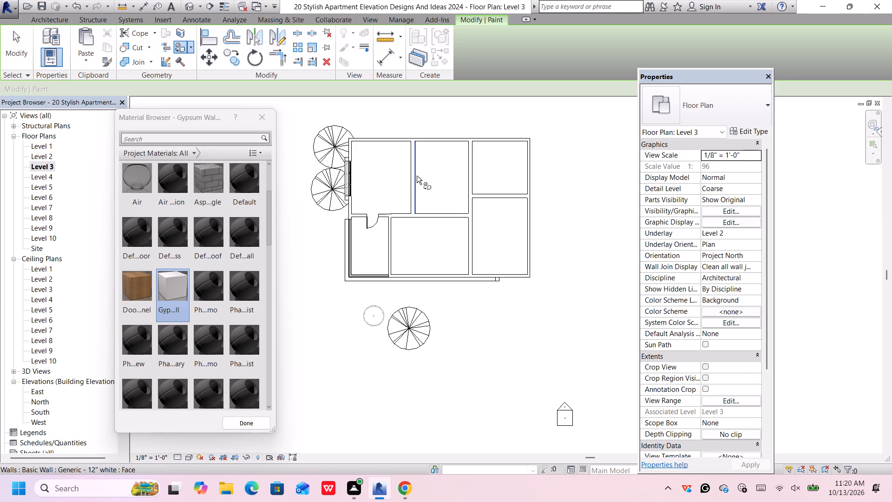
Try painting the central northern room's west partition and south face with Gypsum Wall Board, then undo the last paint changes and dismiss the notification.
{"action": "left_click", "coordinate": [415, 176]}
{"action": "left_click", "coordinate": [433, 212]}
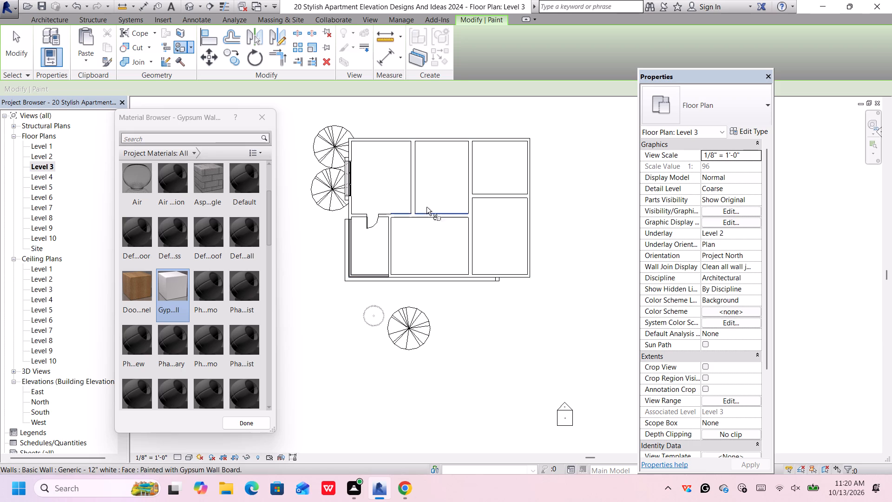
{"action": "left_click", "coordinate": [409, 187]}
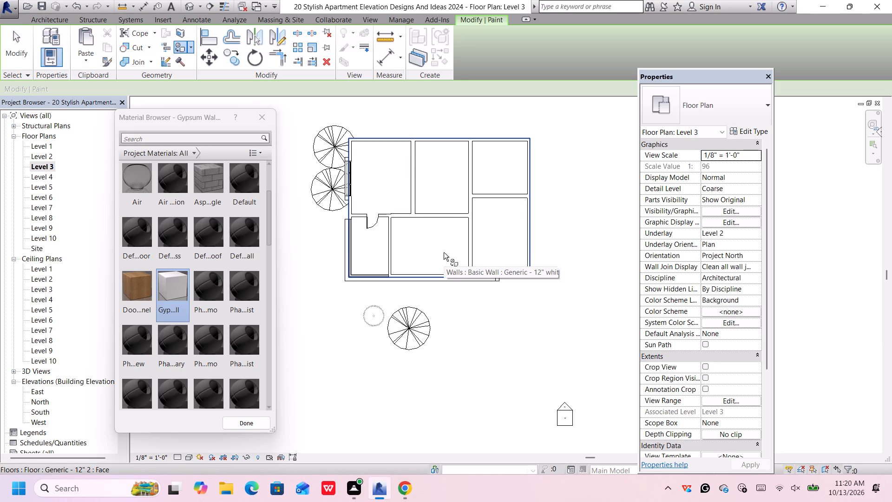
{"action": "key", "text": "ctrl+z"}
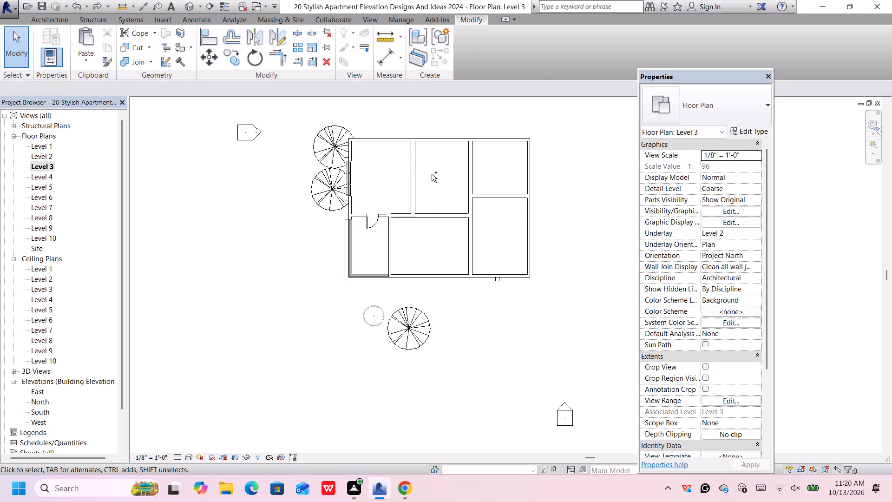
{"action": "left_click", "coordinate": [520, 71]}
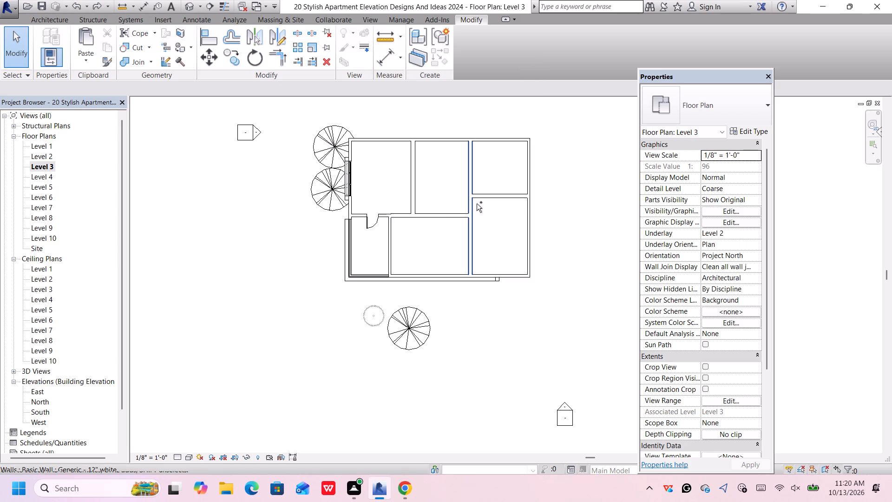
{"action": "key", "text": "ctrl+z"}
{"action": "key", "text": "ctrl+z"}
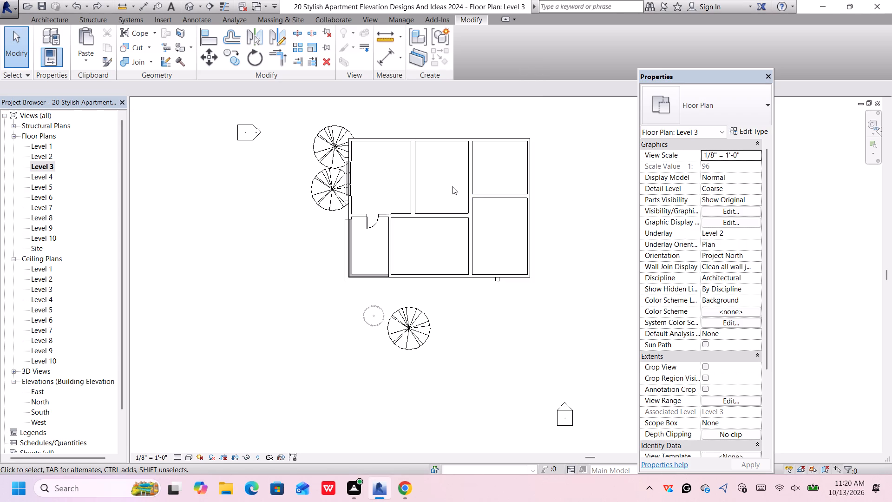
Return to the 3D view to examine the lower storeys' glazing, balconies and interior walls, and check the North and South elevations.
{"action": "left_click", "coordinate": [186, 7]}
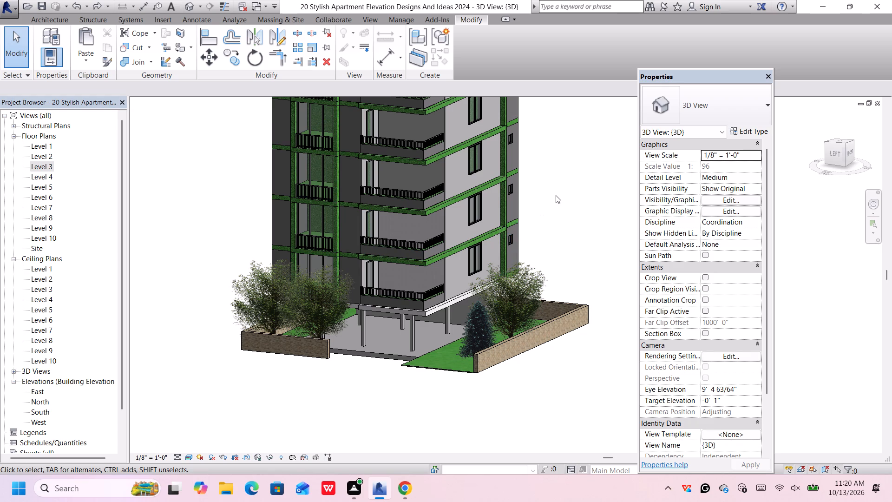
{"action": "scroll", "coordinate": [398, 245], "scroll_direction": "up", "scroll_amount": 5}
{"action": "scroll", "coordinate": [360, 221], "scroll_direction": "up", "scroll_amount": 5}
{"action": "scroll", "coordinate": [360, 221], "scroll_direction": "down", "scroll_amount": 9}
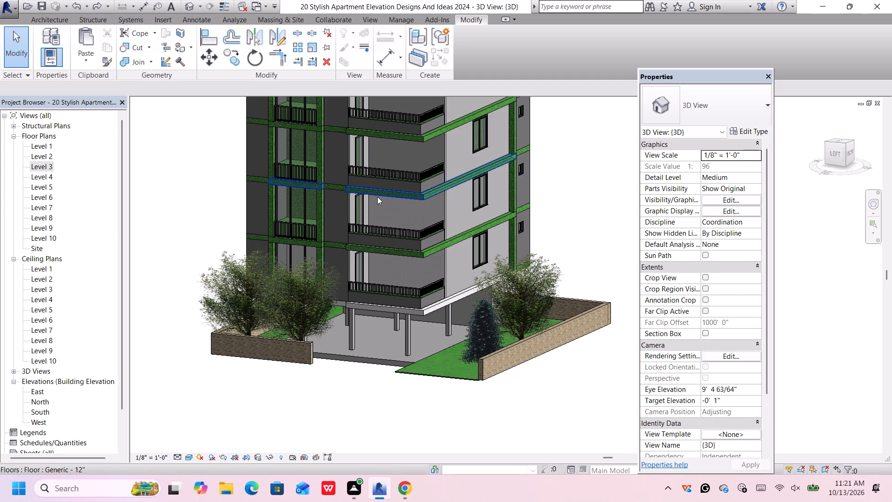
{"action": "scroll", "coordinate": [296, 217], "scroll_direction": "up", "scroll_amount": 3}
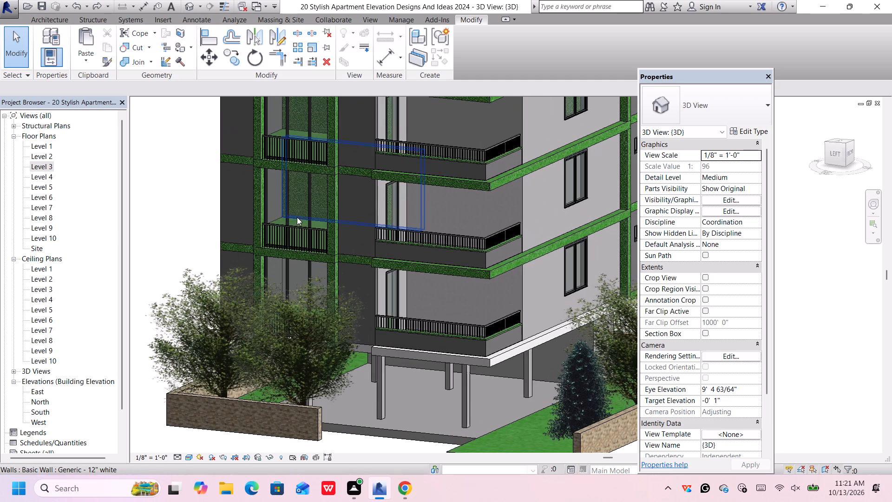
{"action": "scroll", "coordinate": [299, 211], "scroll_direction": "up", "scroll_amount": 6}
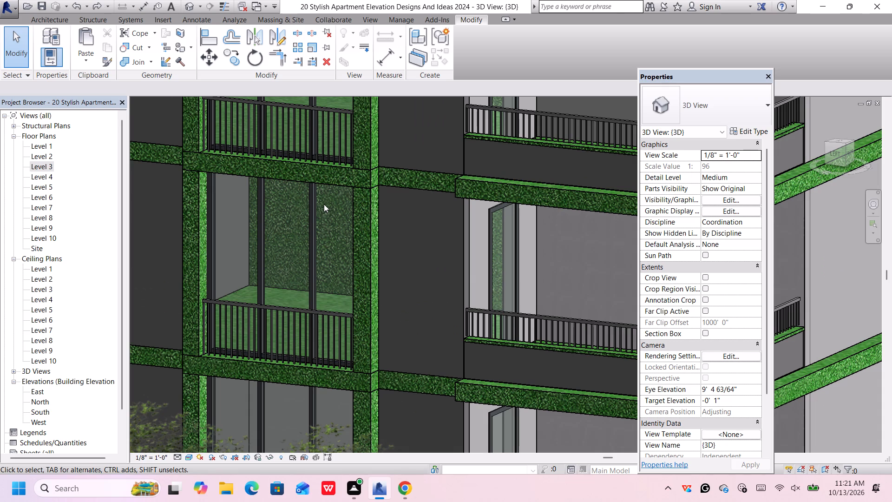
{"action": "scroll", "coordinate": [337, 208], "scroll_direction": "down", "scroll_amount": 2}
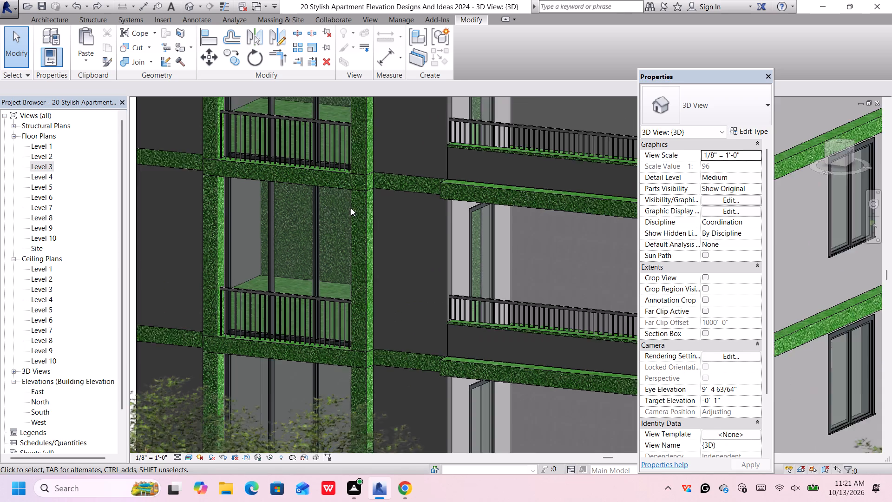
{"action": "scroll", "coordinate": [351, 208], "scroll_direction": "down", "scroll_amount": 4}
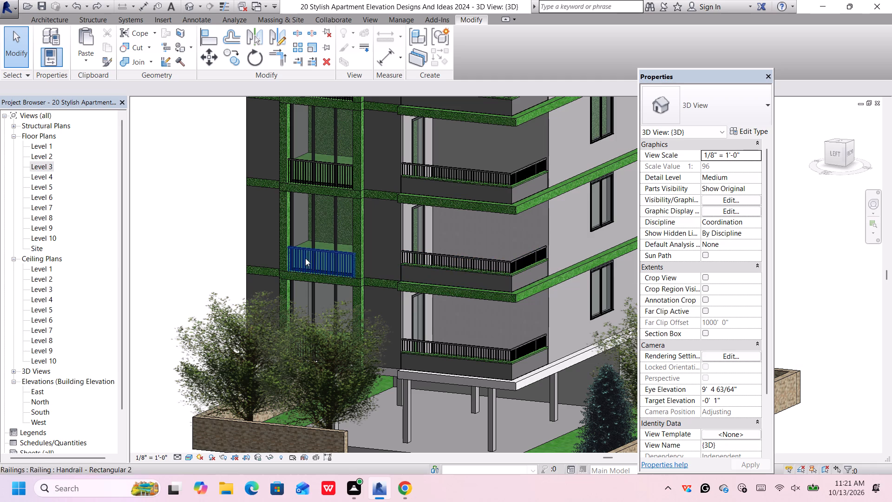
{"action": "scroll", "coordinate": [331, 232], "scroll_direction": "up", "scroll_amount": 1}
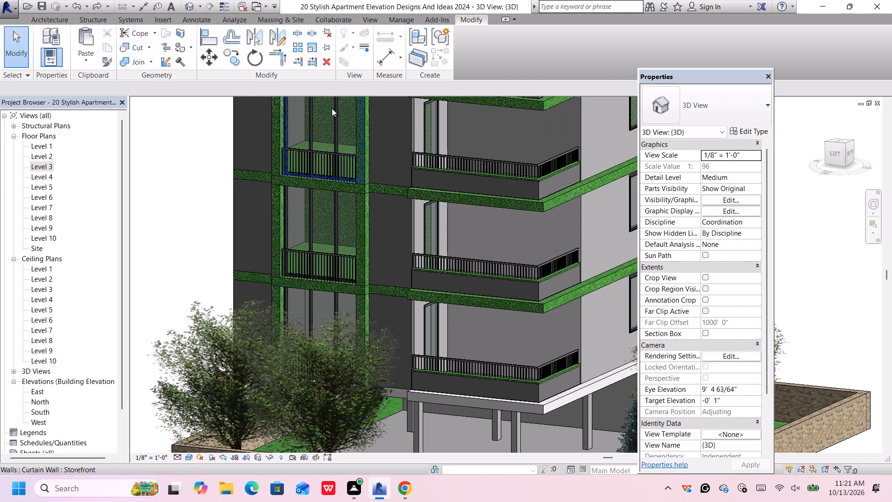
{"action": "left_click", "coordinate": [43, 400]}
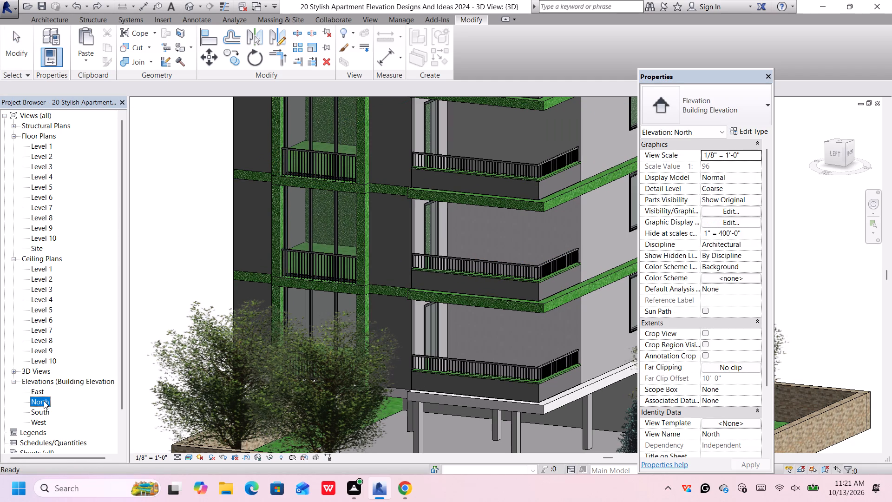
{"action": "double_click", "coordinate": [44, 401]}
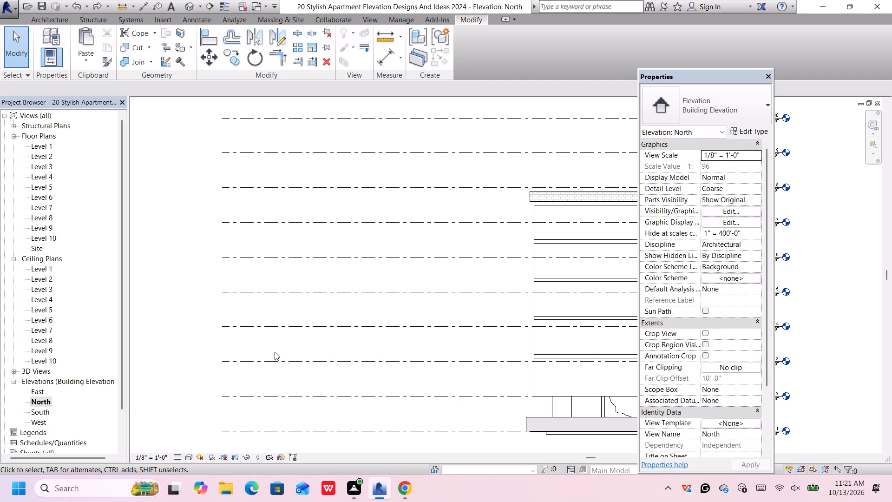
{"action": "double_click", "coordinate": [46, 413]}
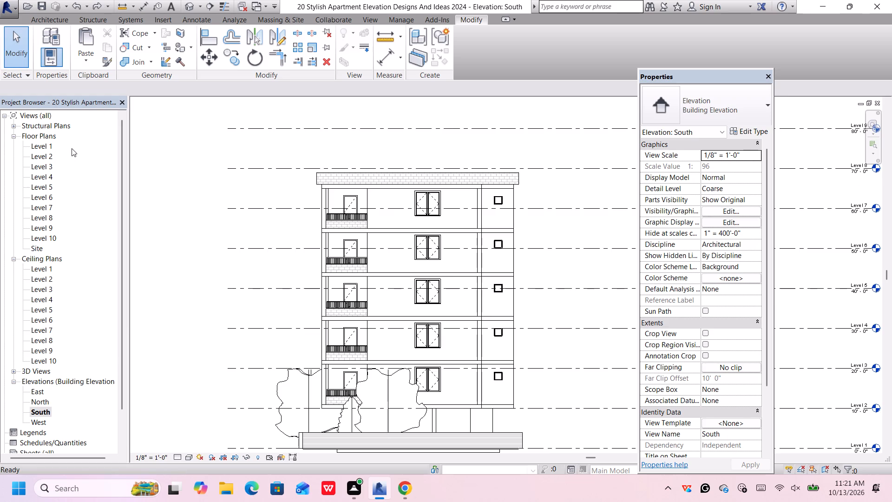
Open the Level 3 floor plan.
{"action": "double_click", "coordinate": [34, 166]}
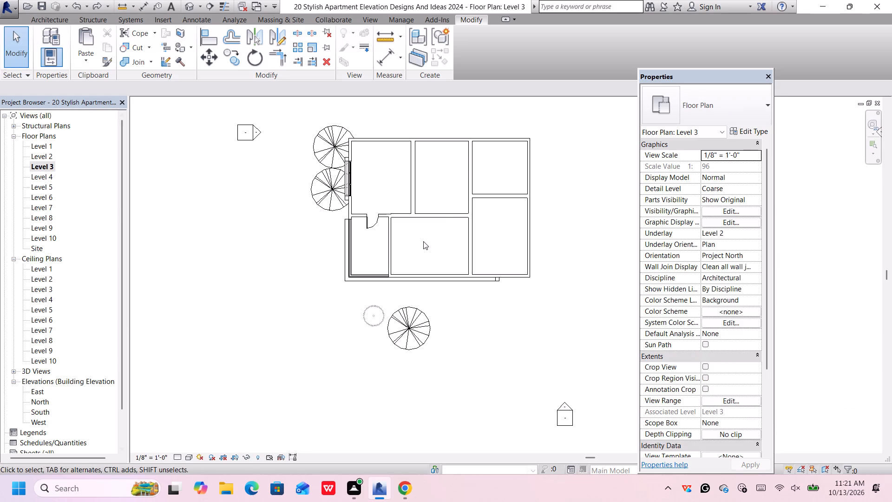
{"action": "middle_click_drag", "start_coordinate": [448, 191], "coordinate": [367, 258]}
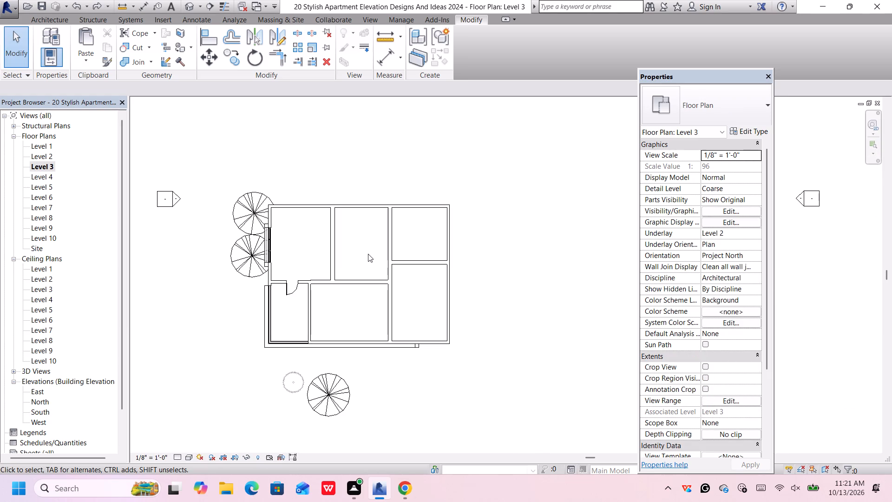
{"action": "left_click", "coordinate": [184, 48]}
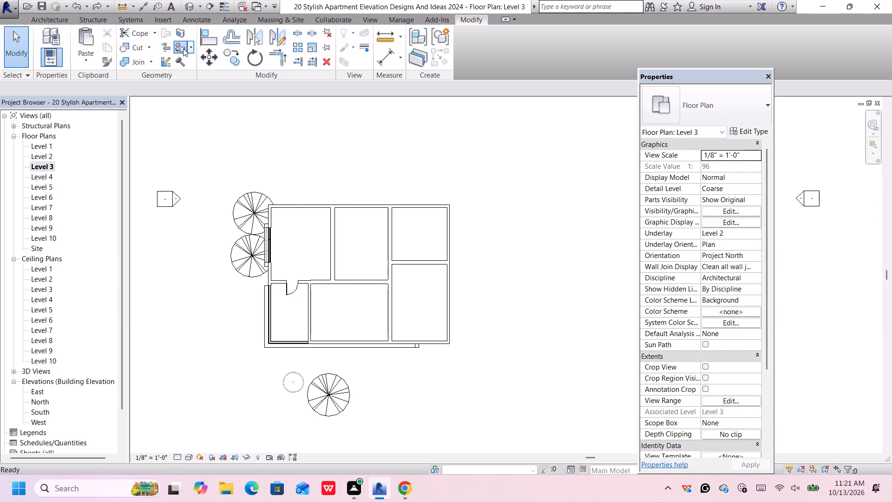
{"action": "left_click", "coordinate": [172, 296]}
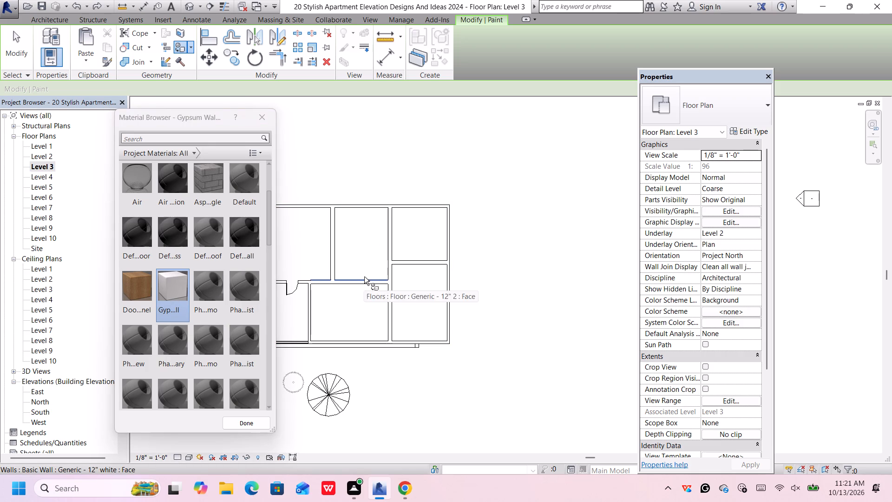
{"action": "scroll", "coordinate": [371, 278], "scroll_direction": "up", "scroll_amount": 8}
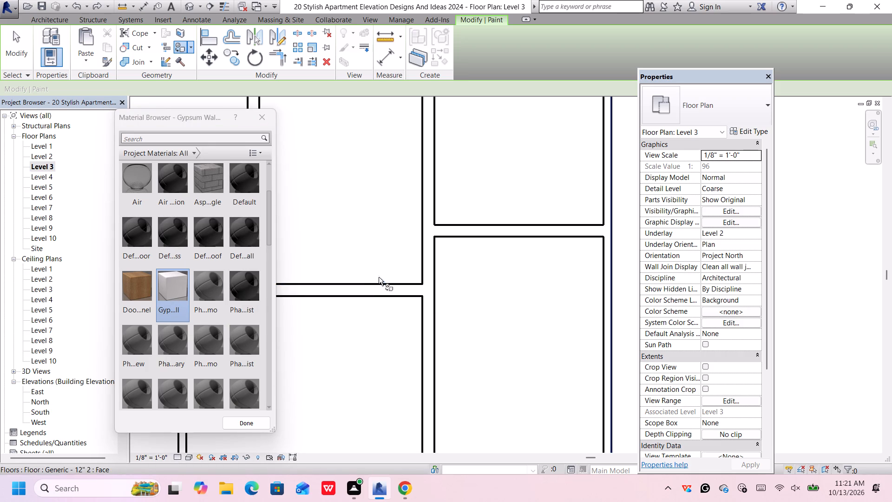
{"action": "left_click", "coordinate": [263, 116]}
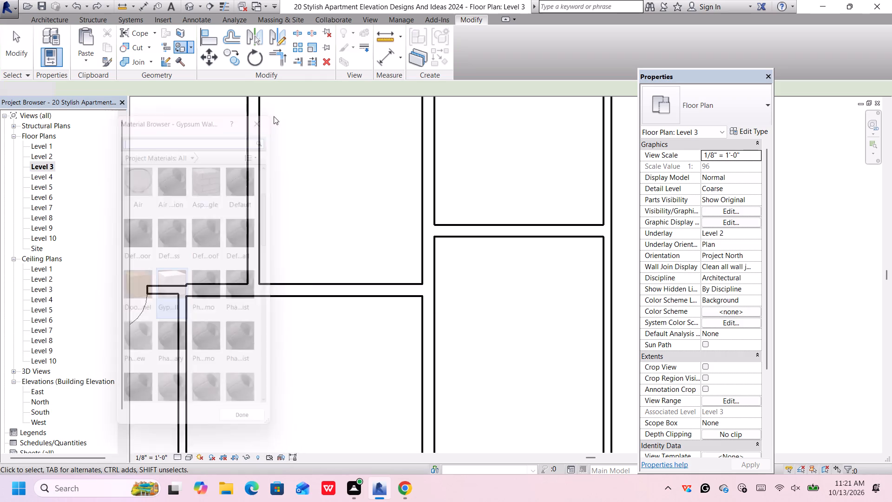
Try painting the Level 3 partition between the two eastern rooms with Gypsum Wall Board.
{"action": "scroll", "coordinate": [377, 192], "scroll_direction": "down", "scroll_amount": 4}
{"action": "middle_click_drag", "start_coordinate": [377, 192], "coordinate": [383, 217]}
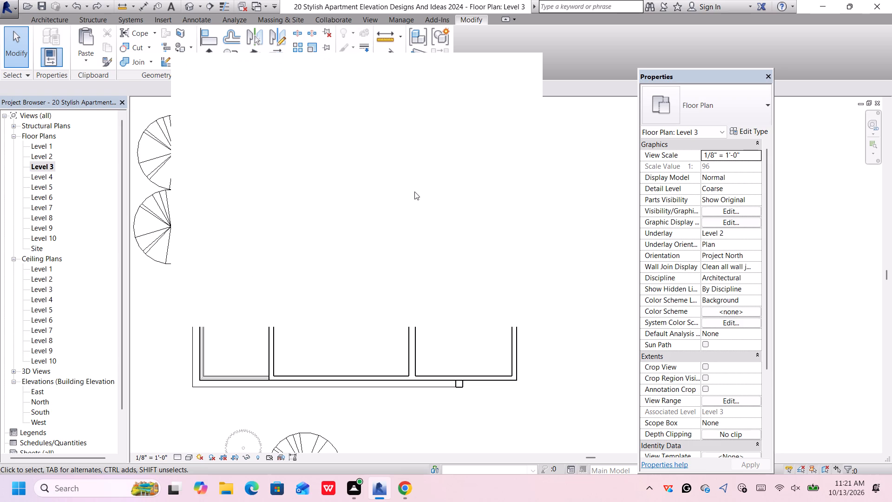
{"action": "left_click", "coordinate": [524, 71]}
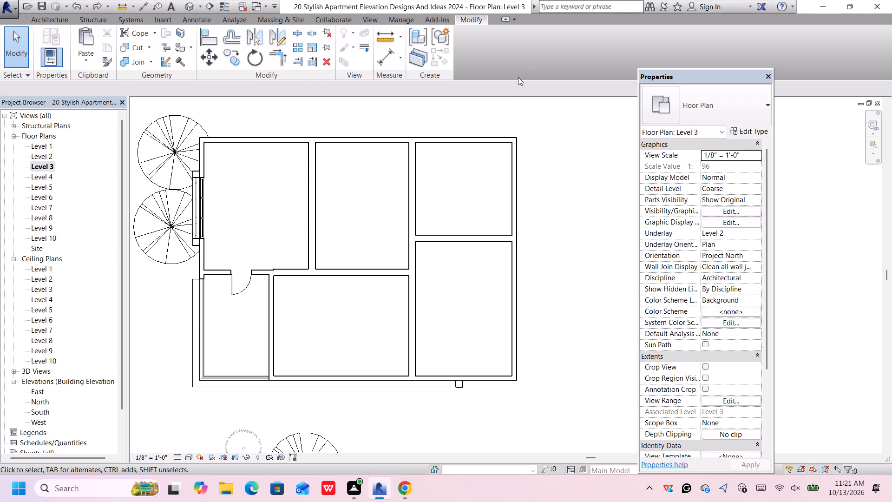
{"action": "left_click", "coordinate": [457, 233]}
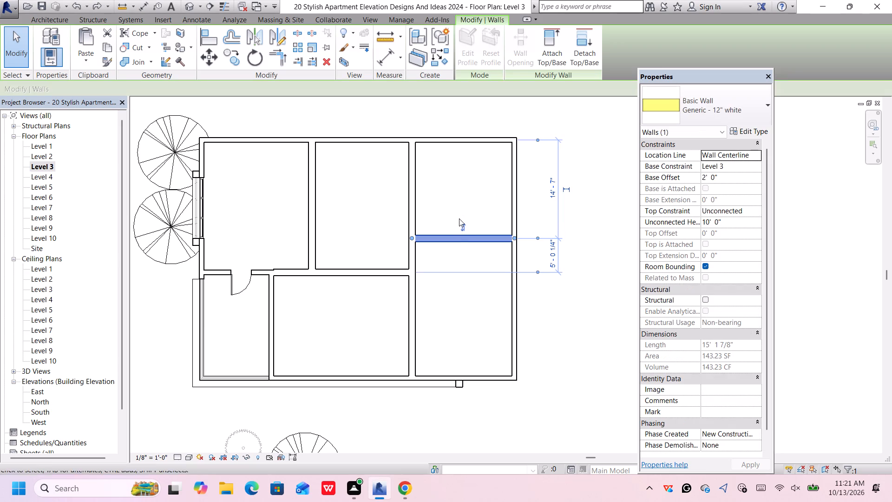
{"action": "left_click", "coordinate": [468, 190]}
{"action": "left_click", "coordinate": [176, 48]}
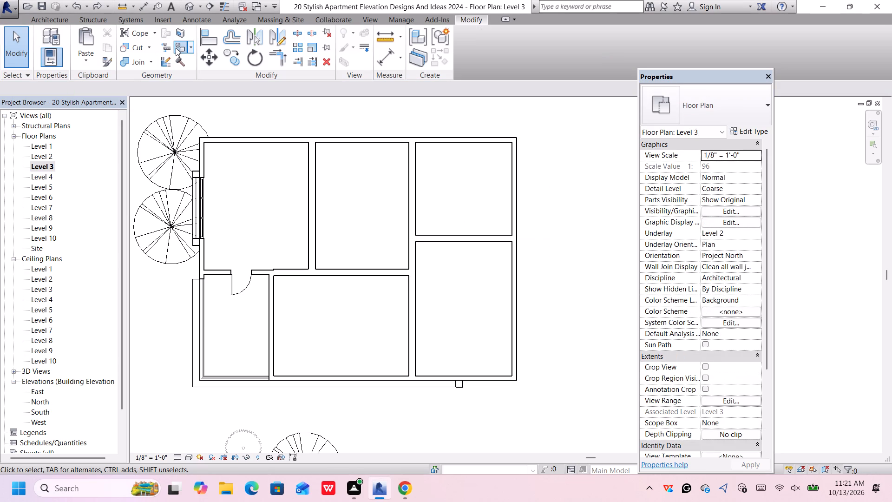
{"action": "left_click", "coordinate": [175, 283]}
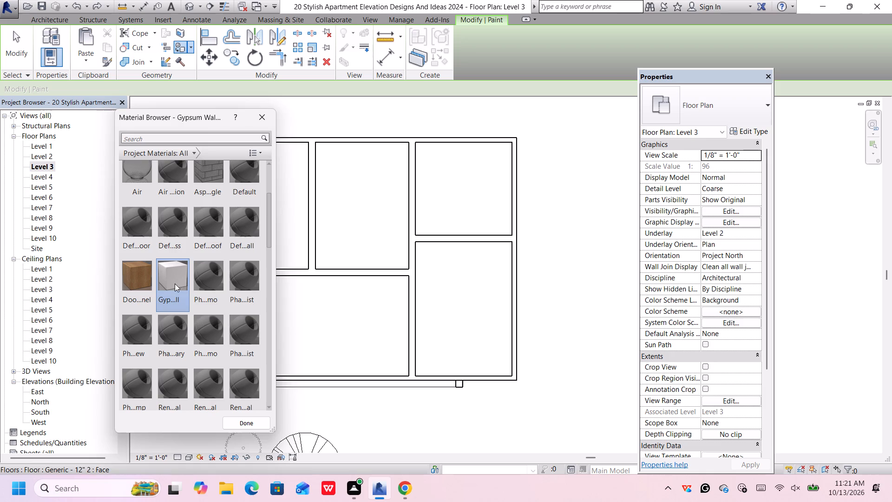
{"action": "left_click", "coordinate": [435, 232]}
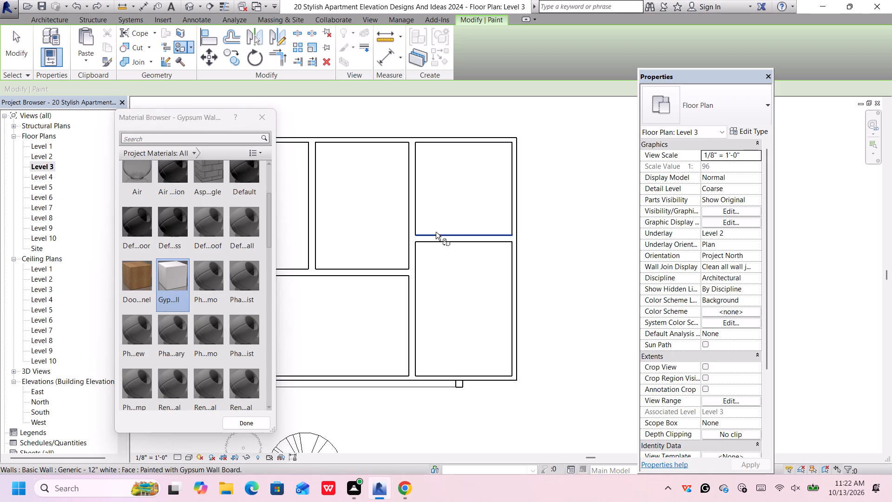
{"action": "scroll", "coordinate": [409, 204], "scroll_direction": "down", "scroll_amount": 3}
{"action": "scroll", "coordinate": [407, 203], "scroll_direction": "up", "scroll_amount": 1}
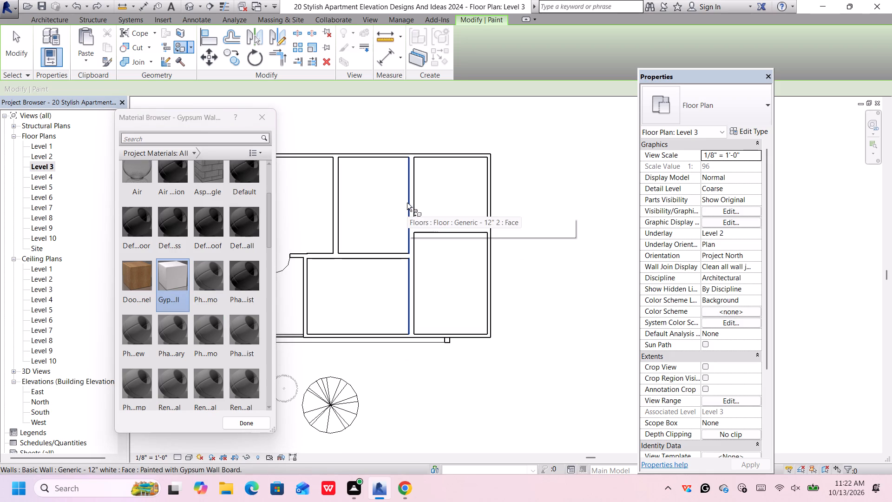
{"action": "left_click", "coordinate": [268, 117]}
Undo the most recent Gypsum Wall Board paint changes.
{"action": "scroll", "coordinate": [453, 194], "scroll_direction": "down", "scroll_amount": 2}
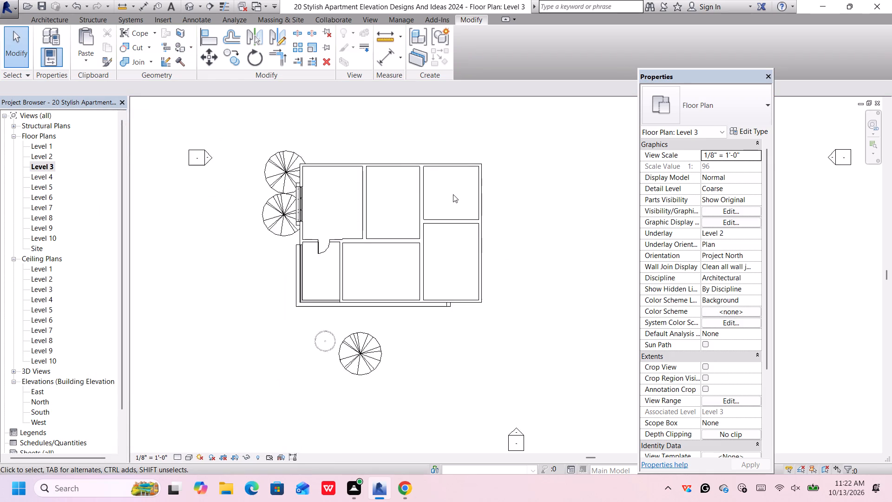
{"action": "scroll", "coordinate": [453, 194], "scroll_direction": "down", "scroll_amount": 1}
{"action": "scroll", "coordinate": [537, 227], "scroll_direction": "down", "scroll_amount": 1}
{"action": "scroll", "coordinate": [532, 227], "scroll_direction": "up", "scroll_amount": 3}
{"action": "middle_click_drag", "start_coordinate": [529, 230], "coordinate": [568, 213]}
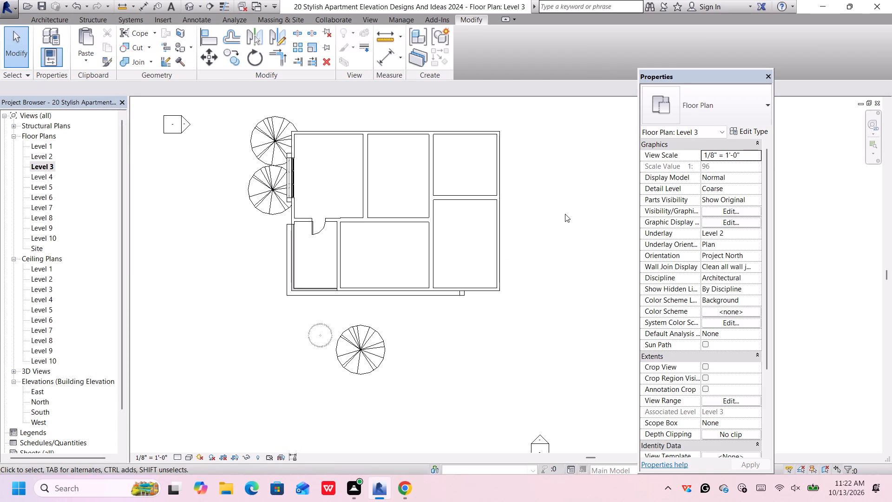
{"action": "key", "text": "ctrl+z"}
{"action": "key", "text": "ctrl+z"}
{"action": "key", "text": "ctrl+z"}
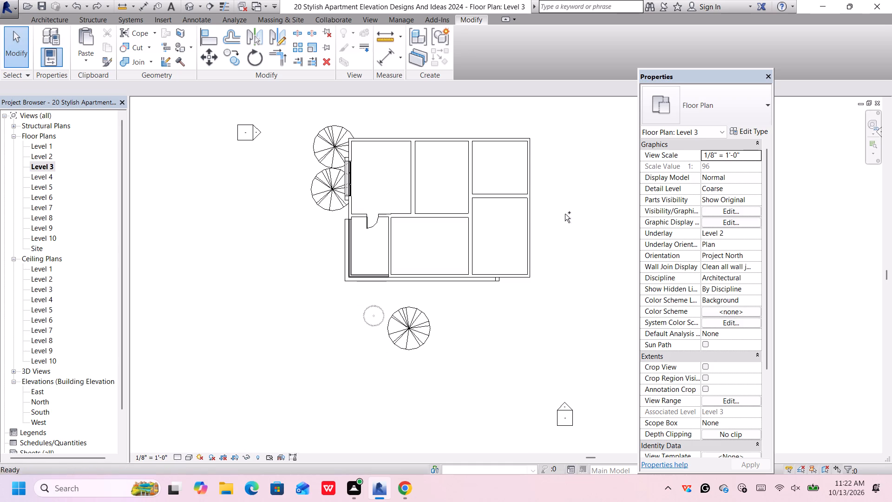
{"action": "key", "text": "ctrl+z"}
{"action": "key", "text": "ctrl+z"}
{"action": "key", "text": "ctrl+z"}
{"action": "key", "text": "ctrl+z"}
{"action": "key", "text": "ctrl+z"}
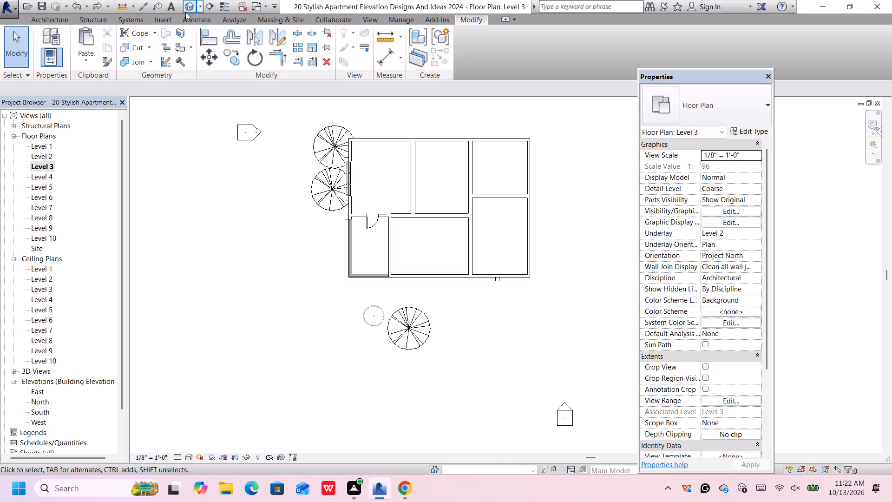
In the 3D view, undo the remaining paint and grass material changes back to the compound ground floor's boundary sketch.
{"action": "left_click", "coordinate": [186, 7]}
{"action": "scroll", "coordinate": [356, 230], "scroll_direction": "down", "scroll_amount": 7}
{"action": "middle_click_drag", "start_coordinate": [547, 169], "coordinate": [540, 175]}
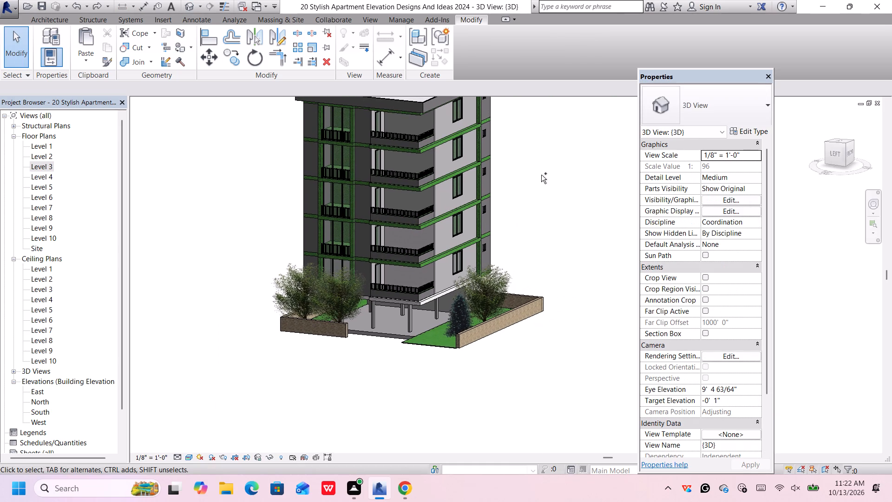
{"action": "key", "text": "ctrl+z"}
{"action": "key", "text": "ctrl+z"}
{"action": "key", "text": "ctrl+z"}
{"action": "key", "text": "ctrl+z"}
{"action": "key", "text": "ctrl+z"}
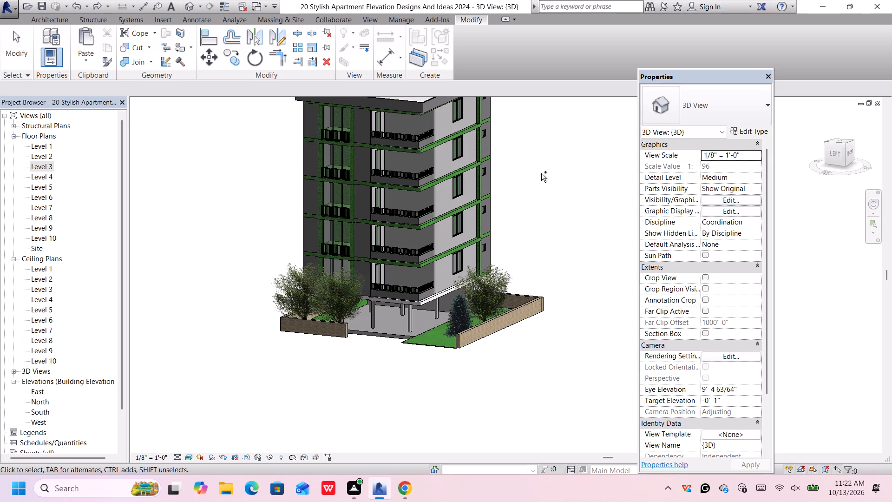
{"action": "key", "text": "ctrl+z"}
{"action": "key", "text": "ctrl+z"}
{"action": "key", "text": "ctrl+z"}
{"action": "key", "text": "ctrl+z"}
{"action": "key", "text": "ctrl+z"}
{"action": "key", "text": "ctrl+z"}
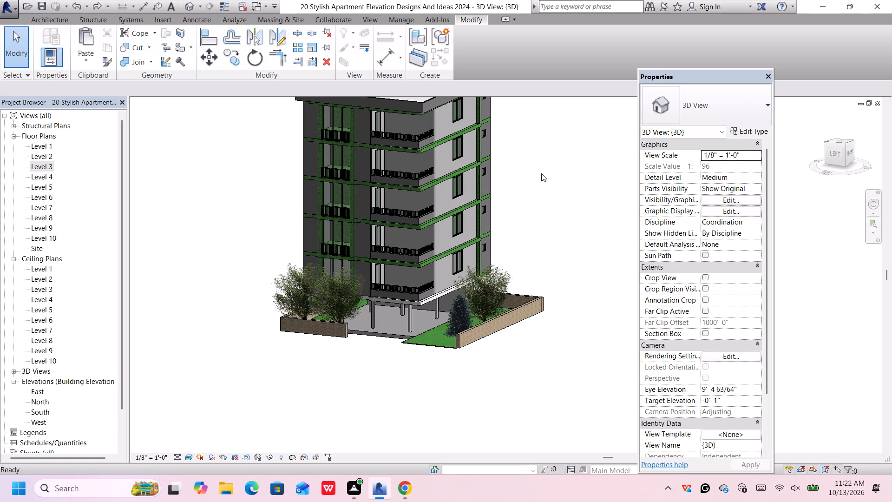
{"action": "key", "text": "ctrl+z"}
{"action": "key", "text": "ctrl+z"}
{"action": "key", "text": "ctrl+z"}
{"action": "key", "text": "ctrl+z"}
{"action": "key", "text": "ctrl+z"}
{"action": "key", "text": "ctrl+z"}
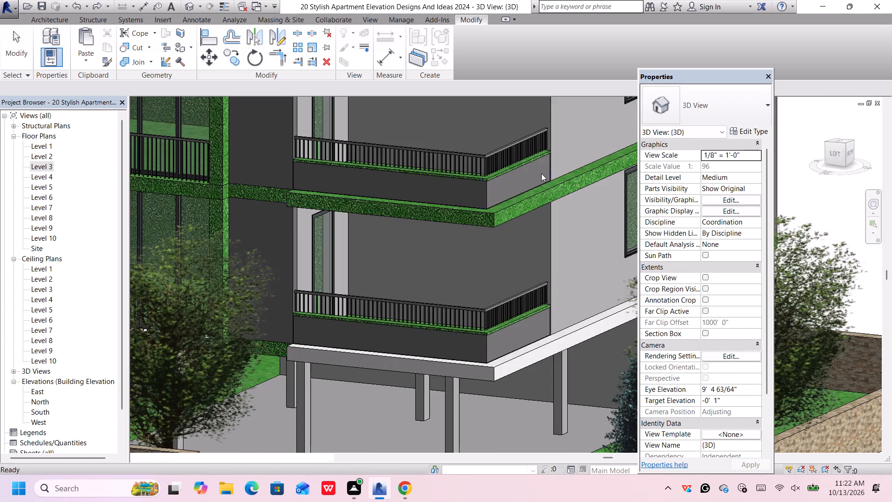
{"action": "key", "text": "ctrl+z"}
{"action": "key", "text": "ctrl+z"}
{"action": "key", "text": "ctrl+z"}
{"action": "key", "text": "ctrl+z"}
{"action": "key", "text": "ctrl+z"}
{"action": "key", "text": "ctrl+z"}
{"action": "key", "text": "ctrl+z"}
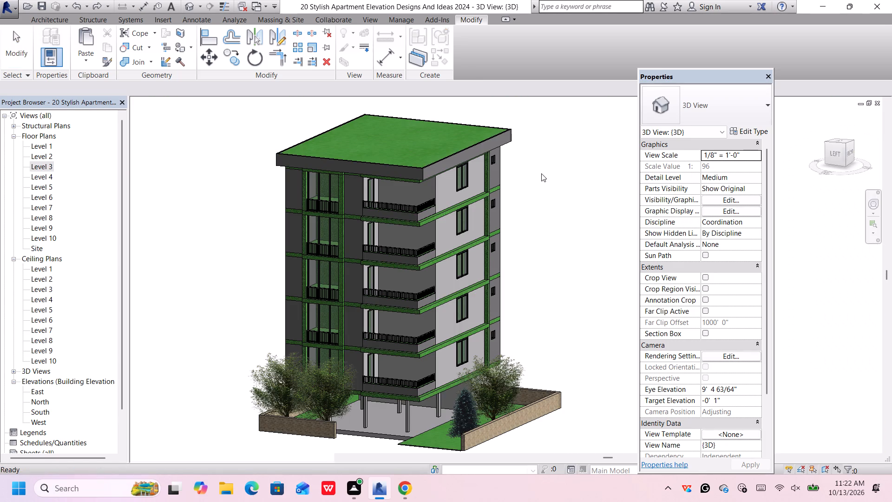
{"action": "key", "text": "ctrl+z"}
{"action": "key", "text": "ctrl+z"}
{"action": "key", "text": "ctrl+z"}
{"action": "key", "text": "ctrl+z"}
{"action": "key", "text": "ctrl+z"}
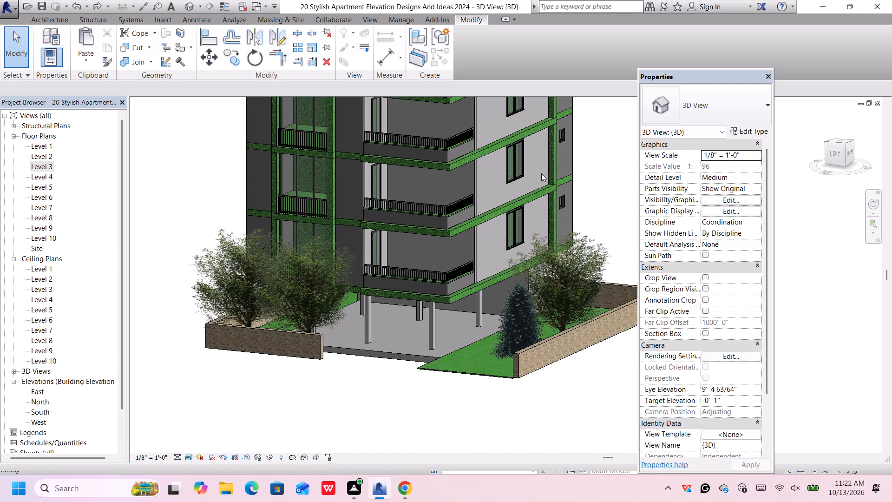
{"action": "key", "text": "ctrl+z"}
{"action": "key", "text": "ctrl+z"}
{"action": "key", "text": "ctrl+z"}
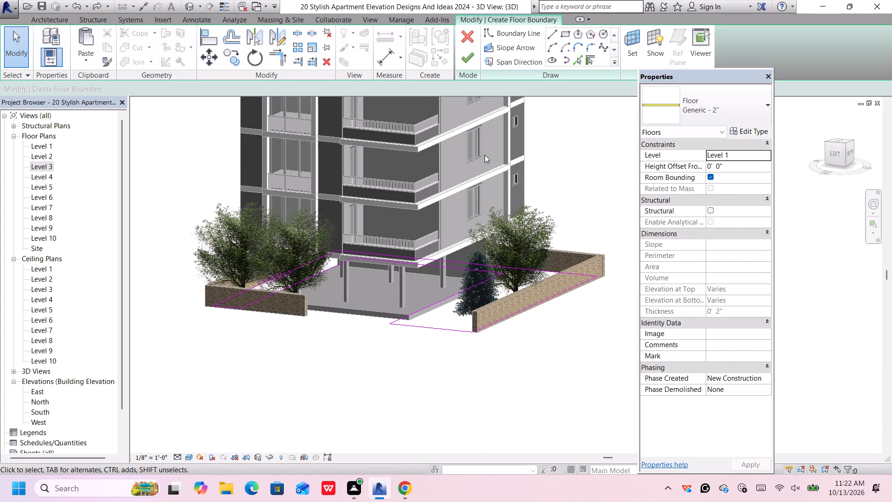
Finish the compound ground floor's boundary sketch.
{"action": "left_click", "coordinate": [467, 57]}
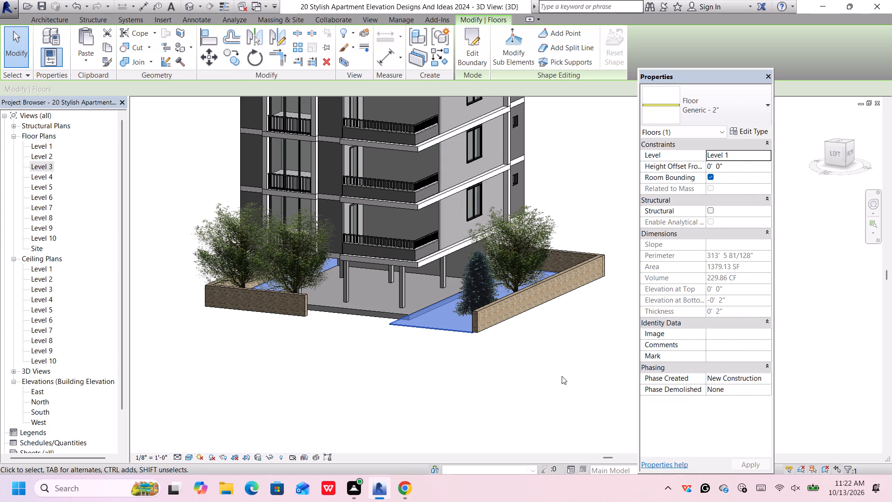
{"action": "left_click", "coordinate": [558, 382]}
Duplicate the compound ground's floor type as Generic - 2" grass and assign it to that floor.
{"action": "left_click", "coordinate": [440, 326]}
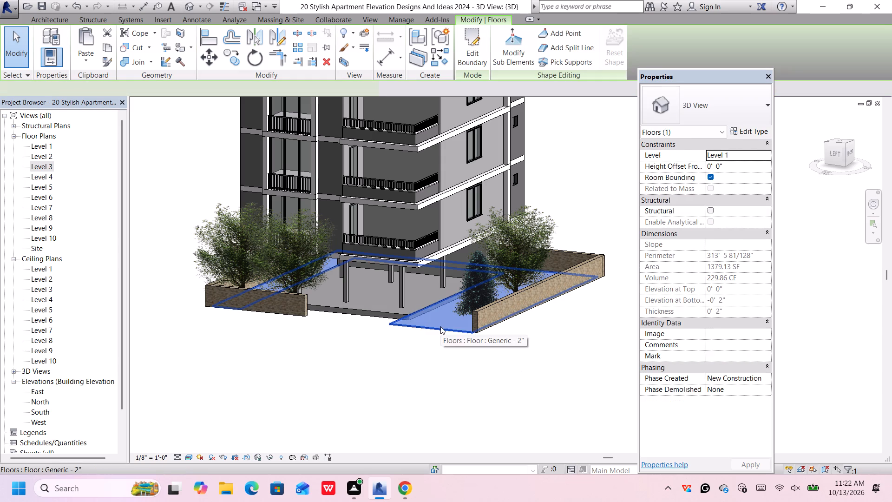
{"action": "left_click", "coordinate": [733, 134]}
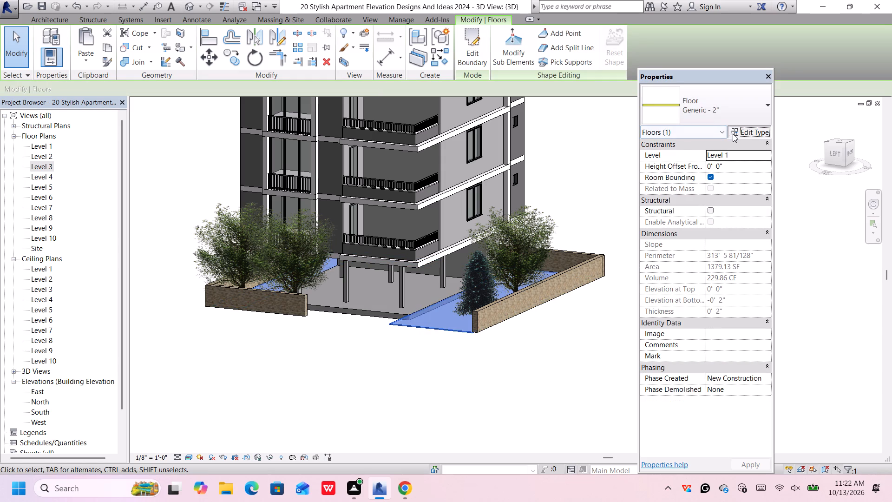
{"action": "left_click", "coordinate": [843, 122]}
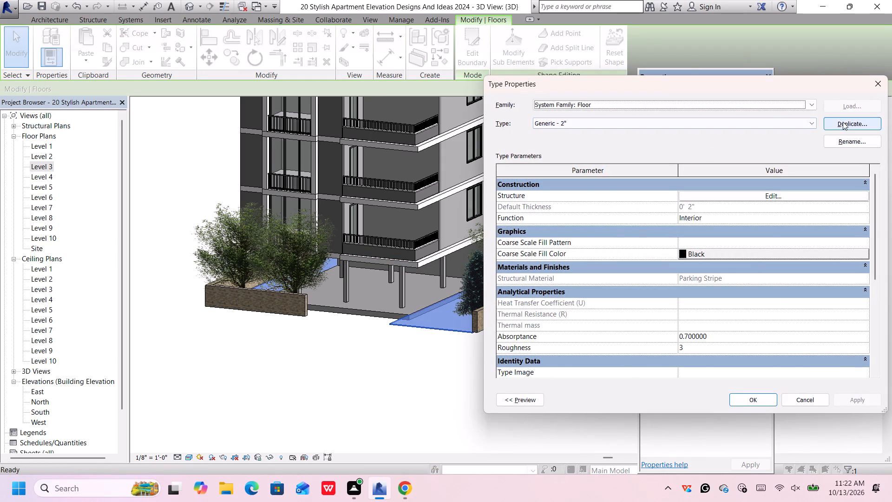
{"action": "left_click", "coordinate": [695, 239]}
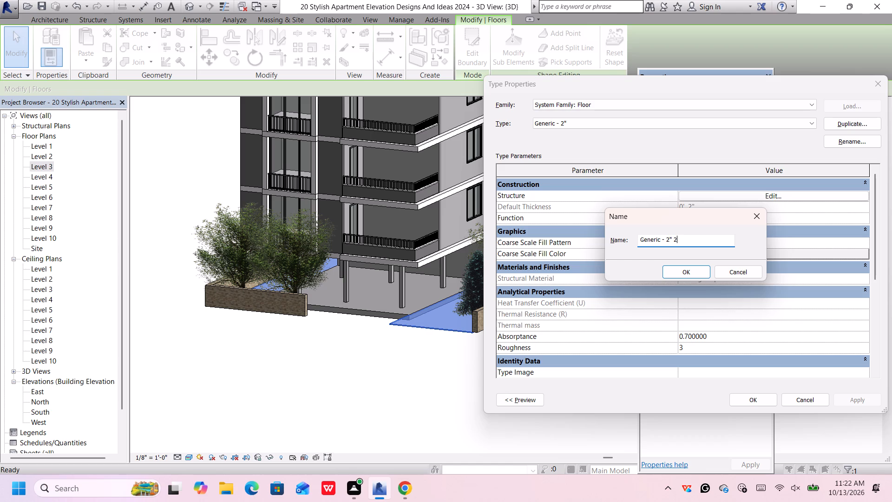
{"action": "key", "text": "BackSpace"}
{"action": "type", "text": "grass"}
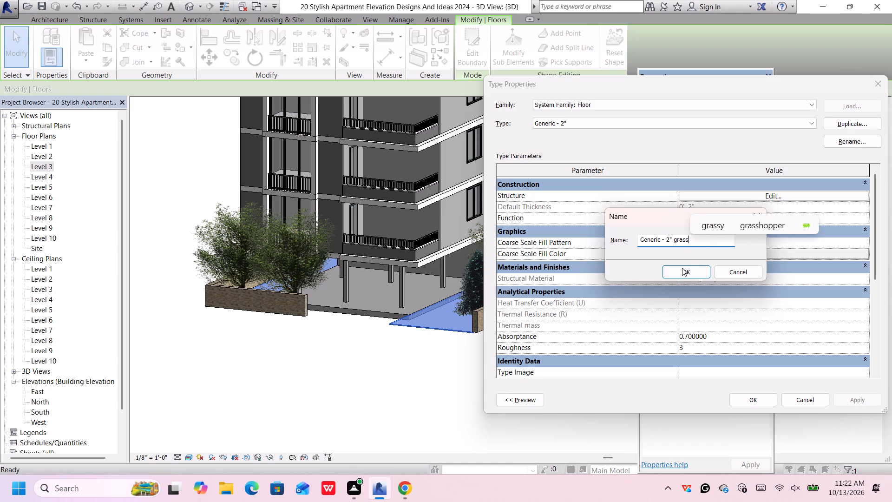
{"action": "left_click", "coordinate": [683, 271]}
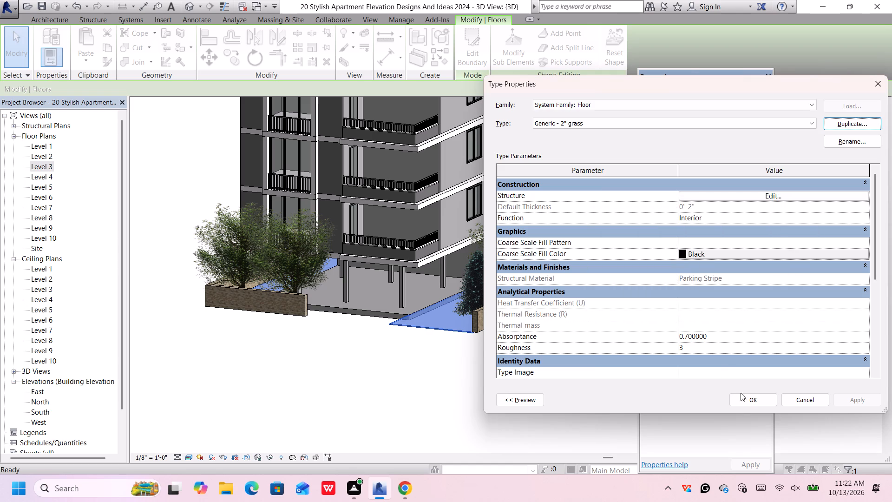
{"action": "left_click", "coordinate": [744, 397]}
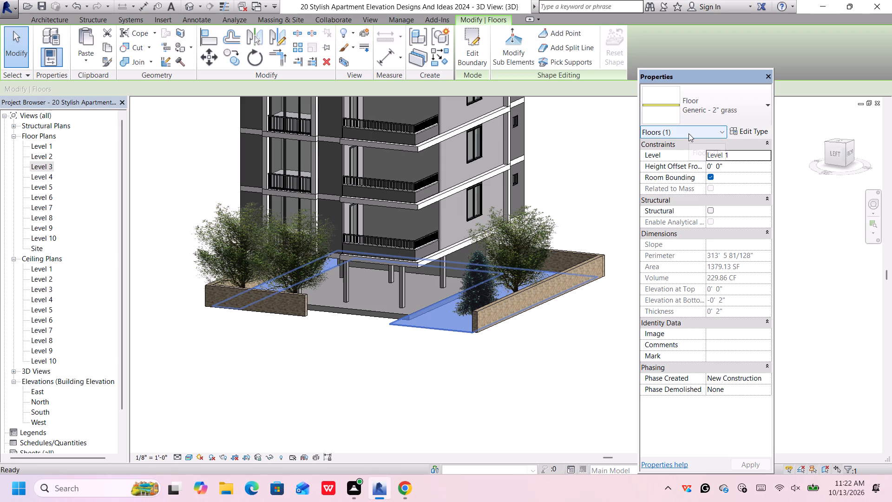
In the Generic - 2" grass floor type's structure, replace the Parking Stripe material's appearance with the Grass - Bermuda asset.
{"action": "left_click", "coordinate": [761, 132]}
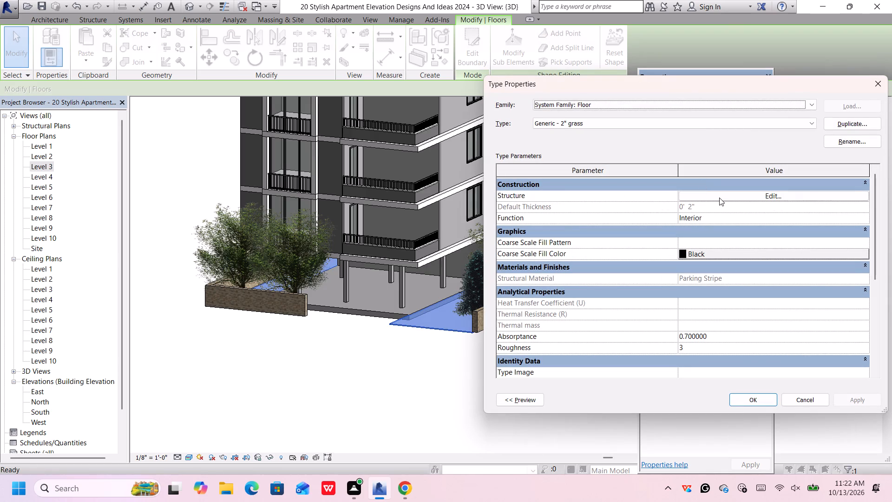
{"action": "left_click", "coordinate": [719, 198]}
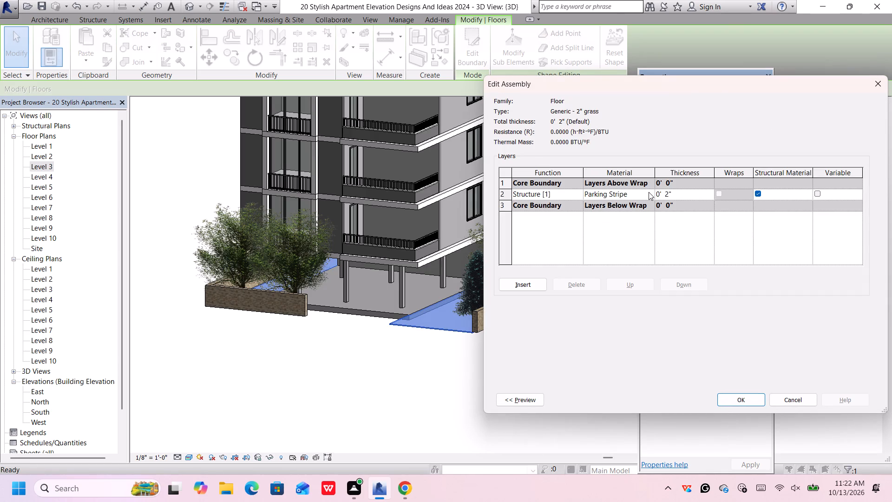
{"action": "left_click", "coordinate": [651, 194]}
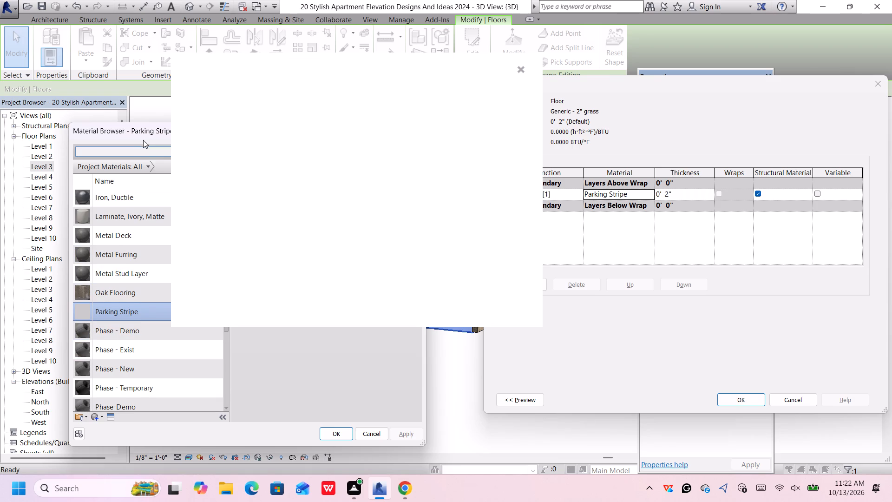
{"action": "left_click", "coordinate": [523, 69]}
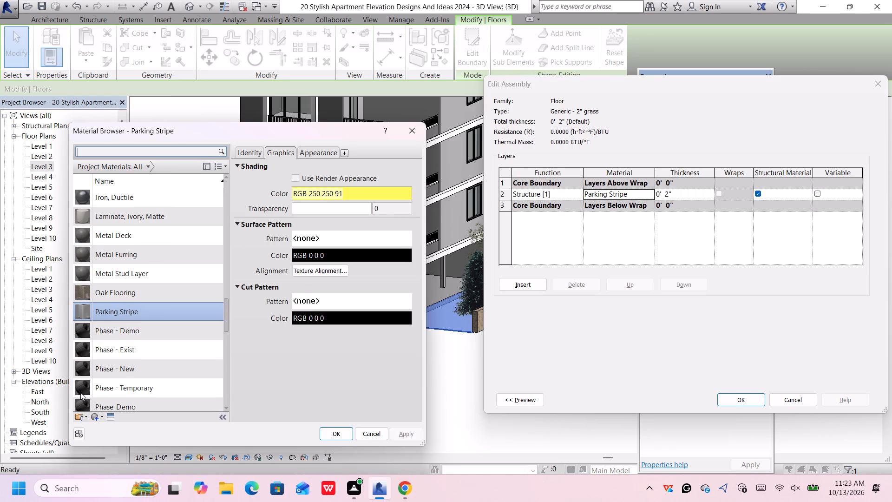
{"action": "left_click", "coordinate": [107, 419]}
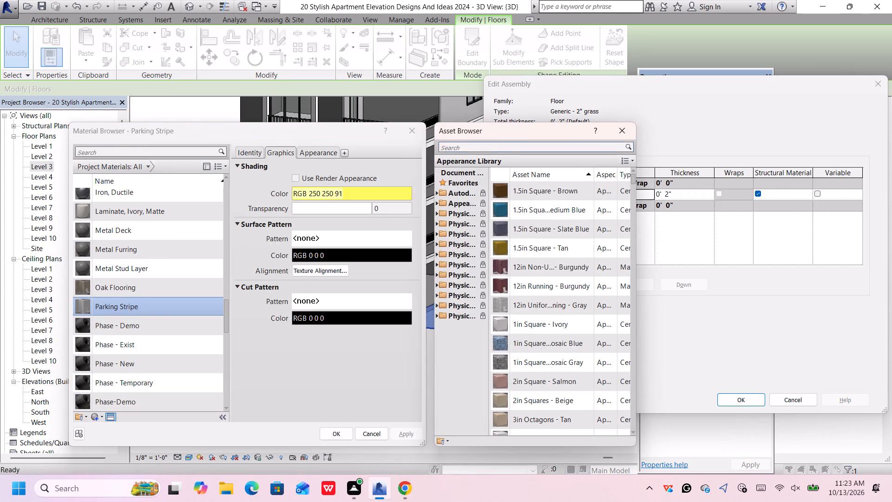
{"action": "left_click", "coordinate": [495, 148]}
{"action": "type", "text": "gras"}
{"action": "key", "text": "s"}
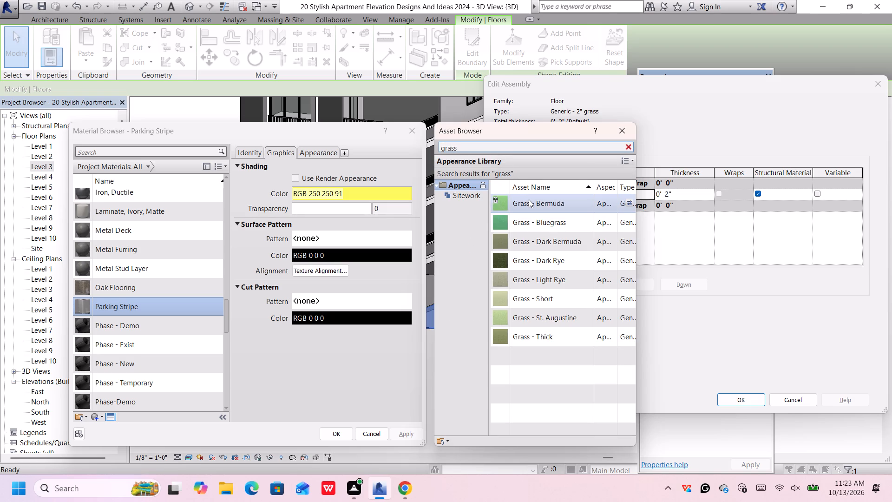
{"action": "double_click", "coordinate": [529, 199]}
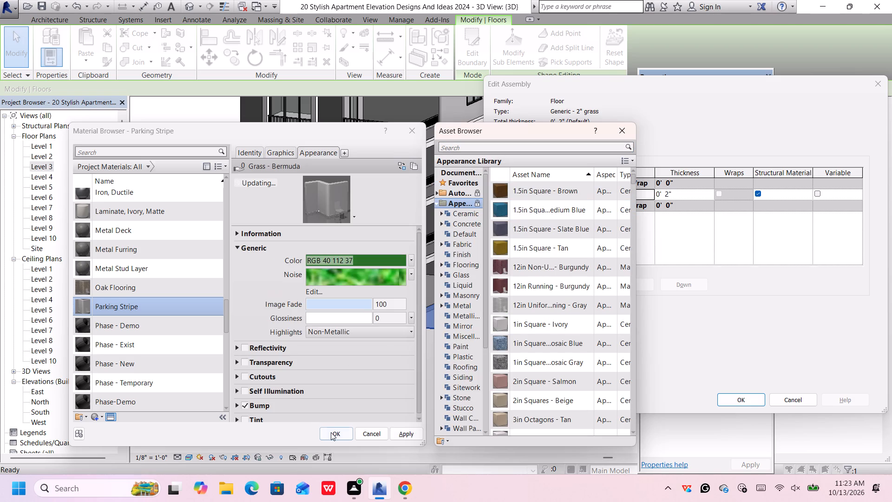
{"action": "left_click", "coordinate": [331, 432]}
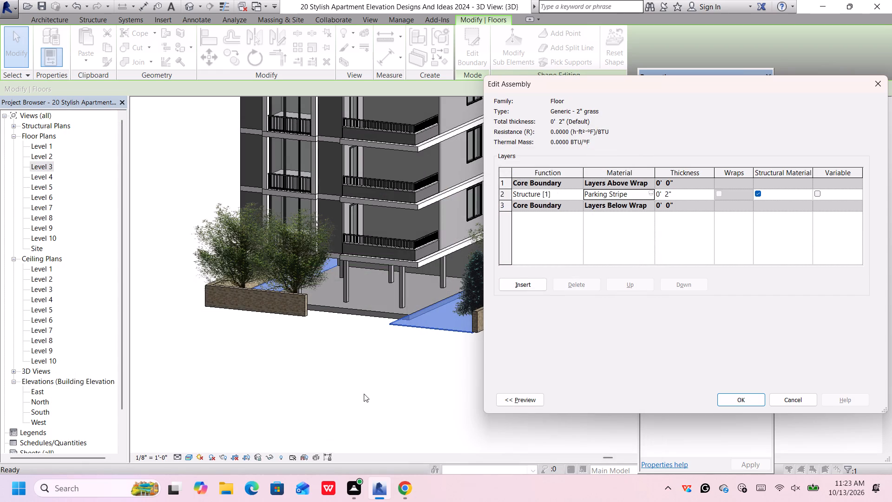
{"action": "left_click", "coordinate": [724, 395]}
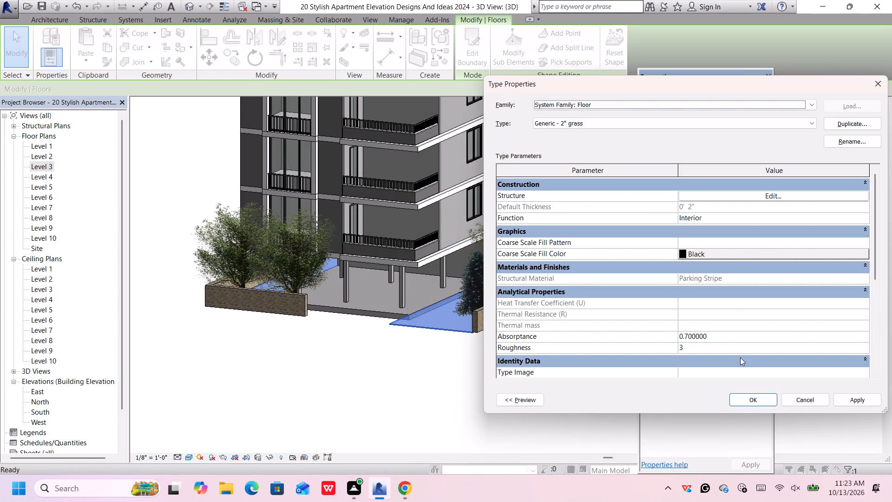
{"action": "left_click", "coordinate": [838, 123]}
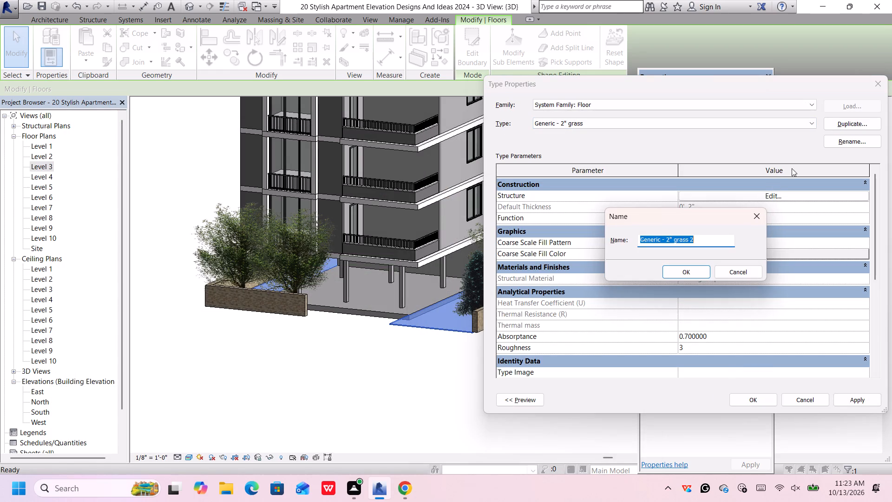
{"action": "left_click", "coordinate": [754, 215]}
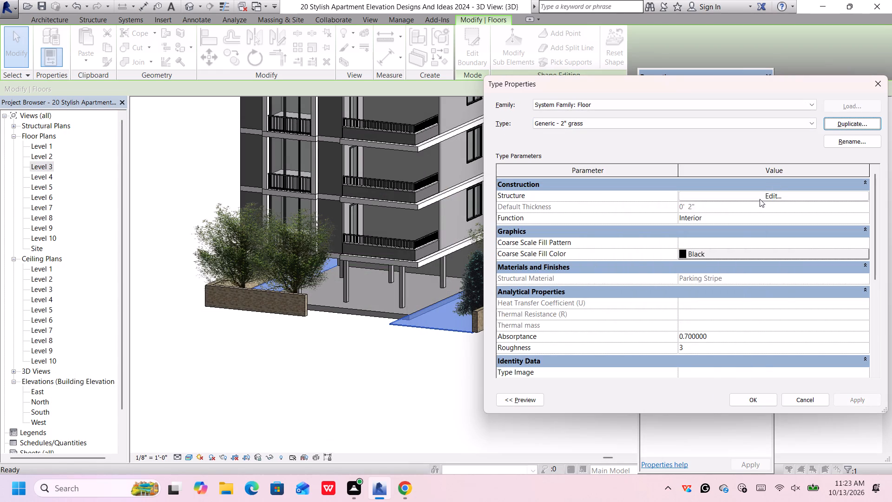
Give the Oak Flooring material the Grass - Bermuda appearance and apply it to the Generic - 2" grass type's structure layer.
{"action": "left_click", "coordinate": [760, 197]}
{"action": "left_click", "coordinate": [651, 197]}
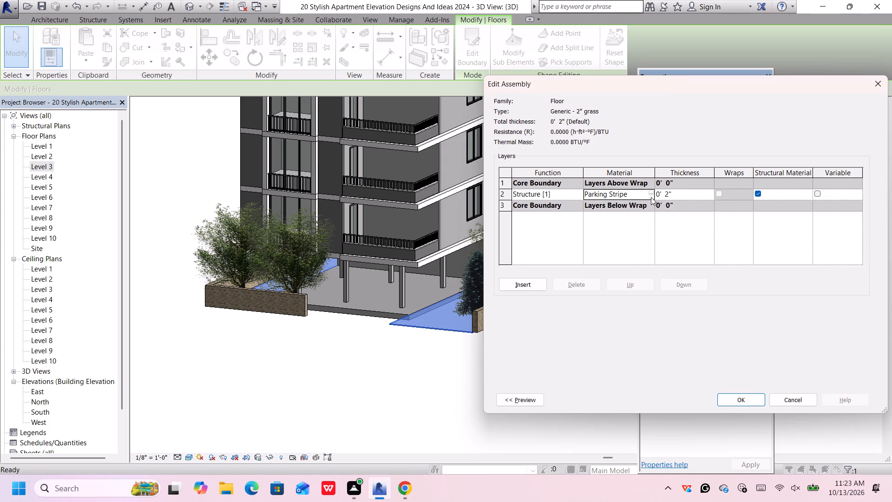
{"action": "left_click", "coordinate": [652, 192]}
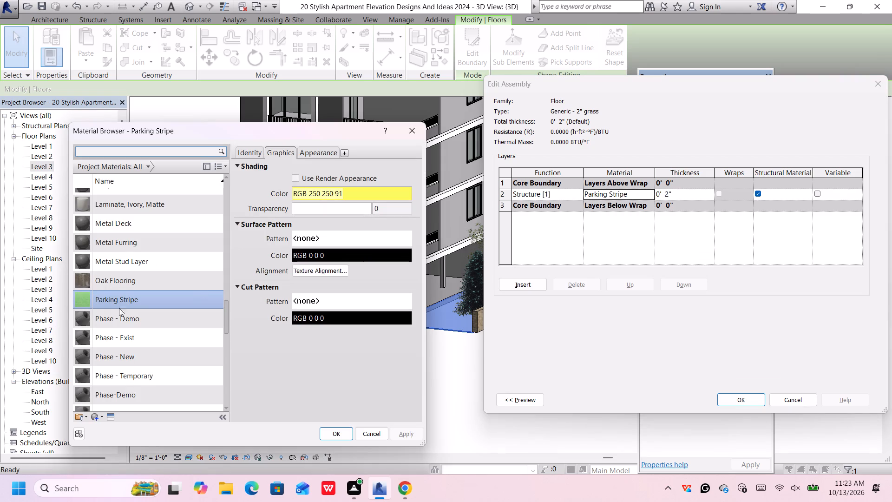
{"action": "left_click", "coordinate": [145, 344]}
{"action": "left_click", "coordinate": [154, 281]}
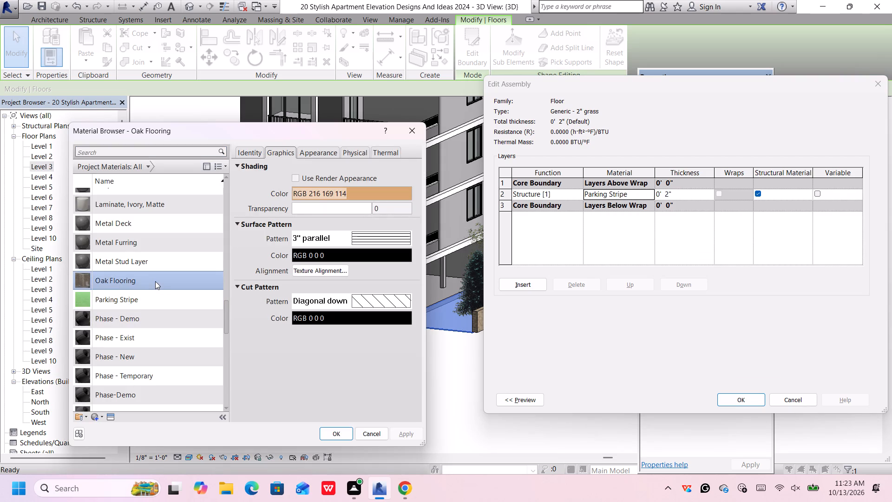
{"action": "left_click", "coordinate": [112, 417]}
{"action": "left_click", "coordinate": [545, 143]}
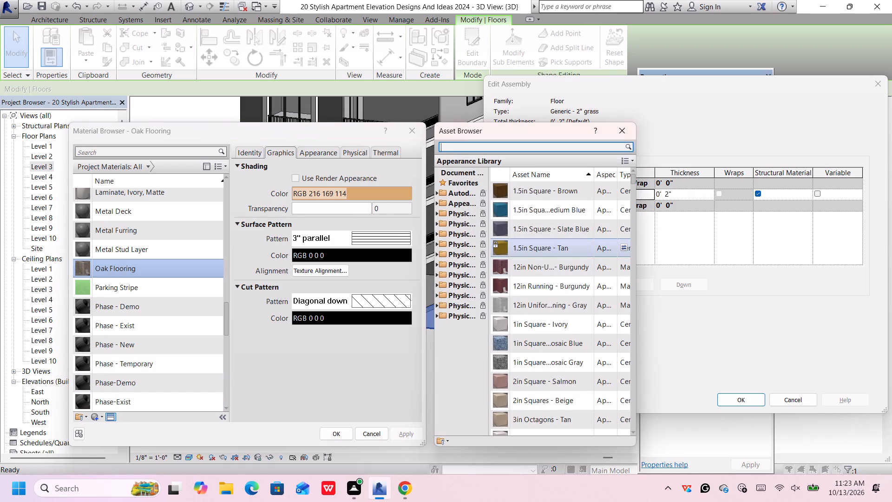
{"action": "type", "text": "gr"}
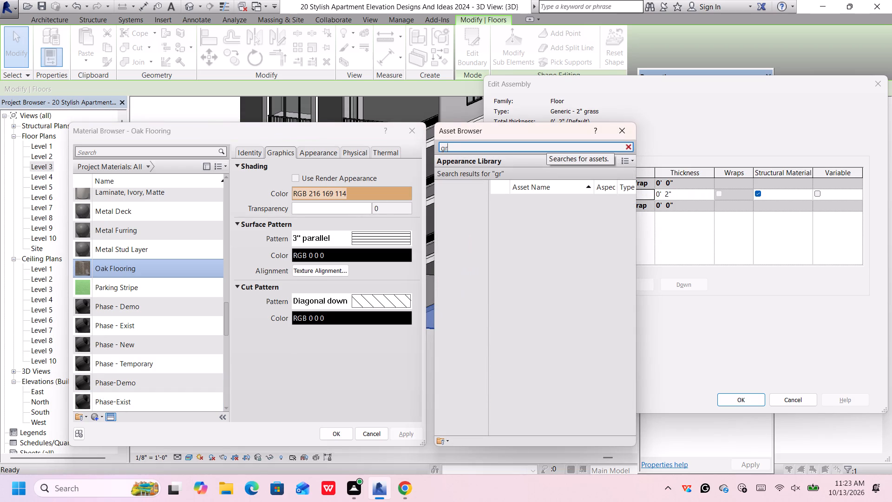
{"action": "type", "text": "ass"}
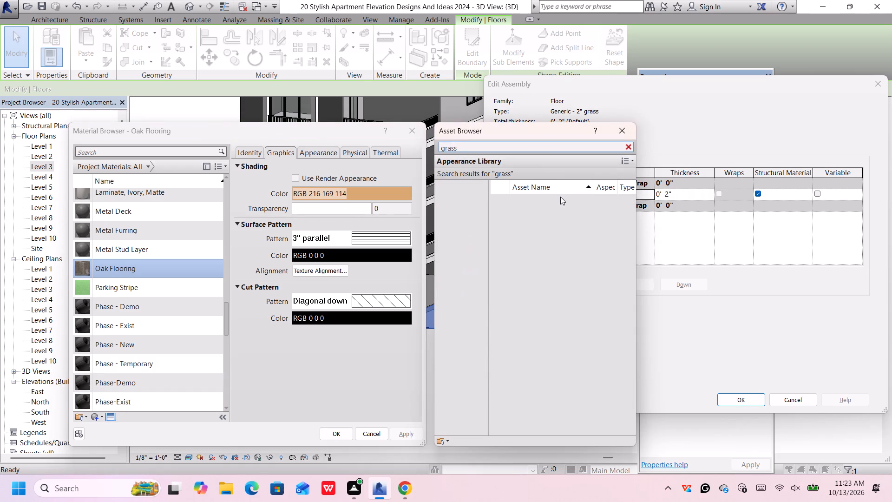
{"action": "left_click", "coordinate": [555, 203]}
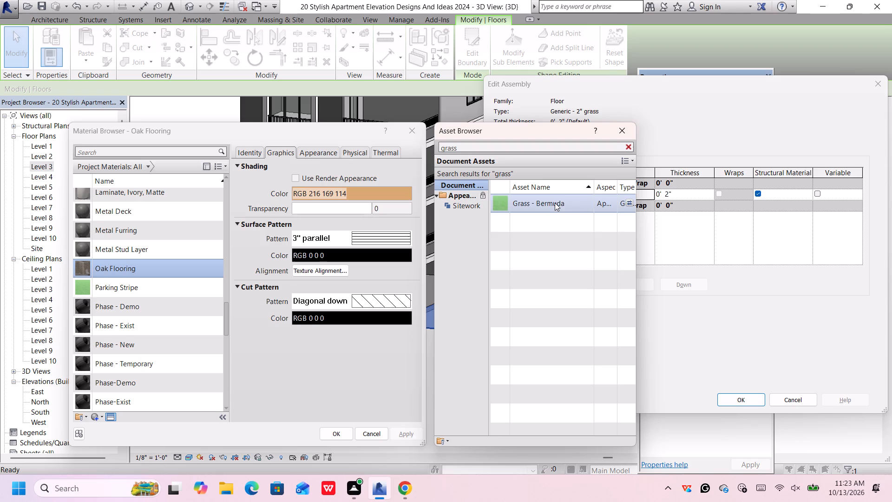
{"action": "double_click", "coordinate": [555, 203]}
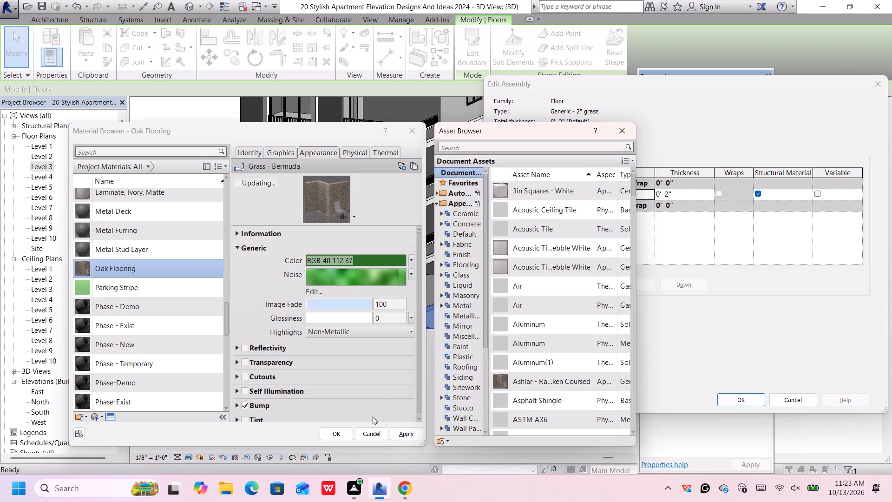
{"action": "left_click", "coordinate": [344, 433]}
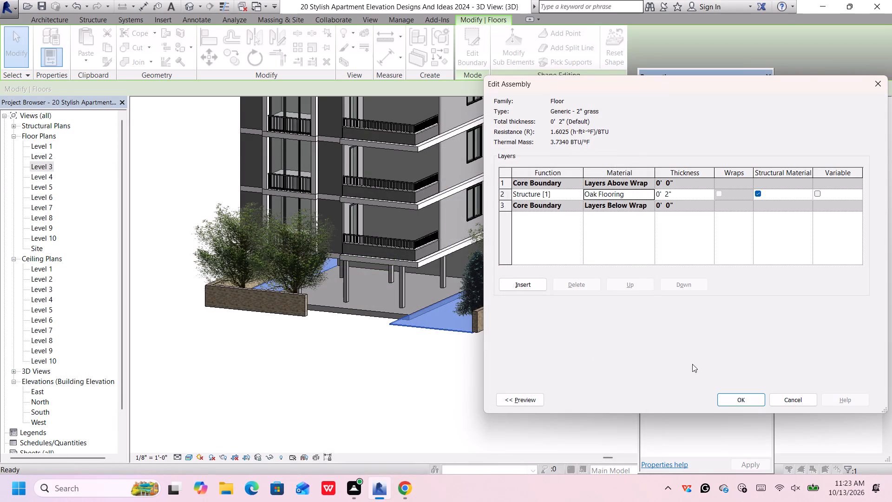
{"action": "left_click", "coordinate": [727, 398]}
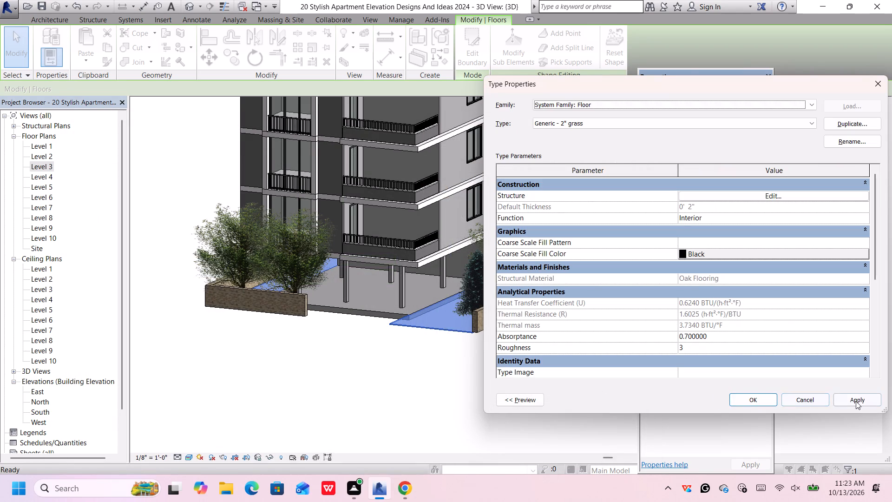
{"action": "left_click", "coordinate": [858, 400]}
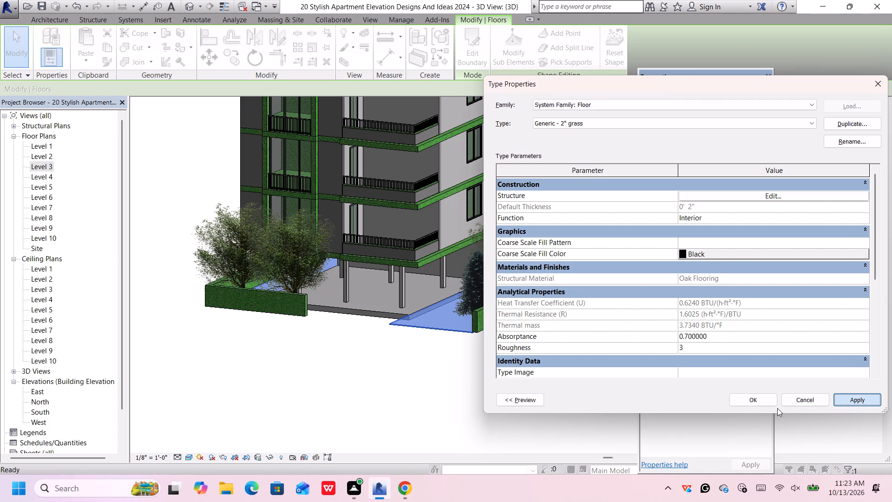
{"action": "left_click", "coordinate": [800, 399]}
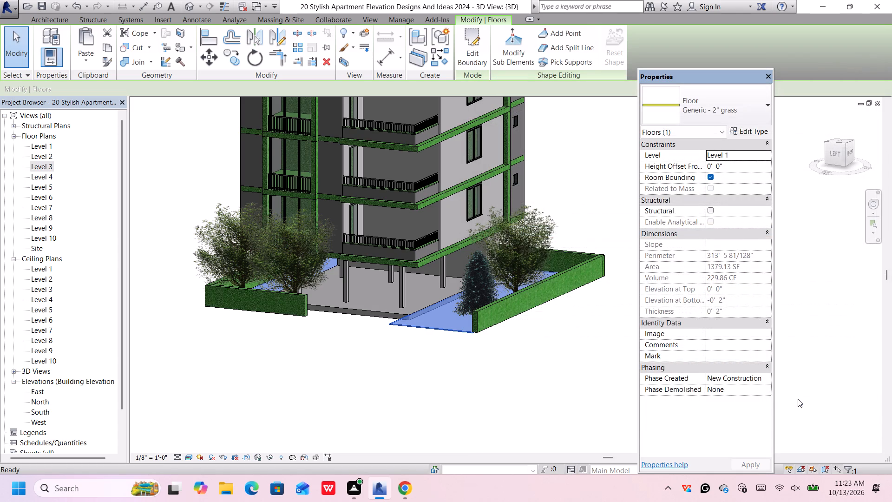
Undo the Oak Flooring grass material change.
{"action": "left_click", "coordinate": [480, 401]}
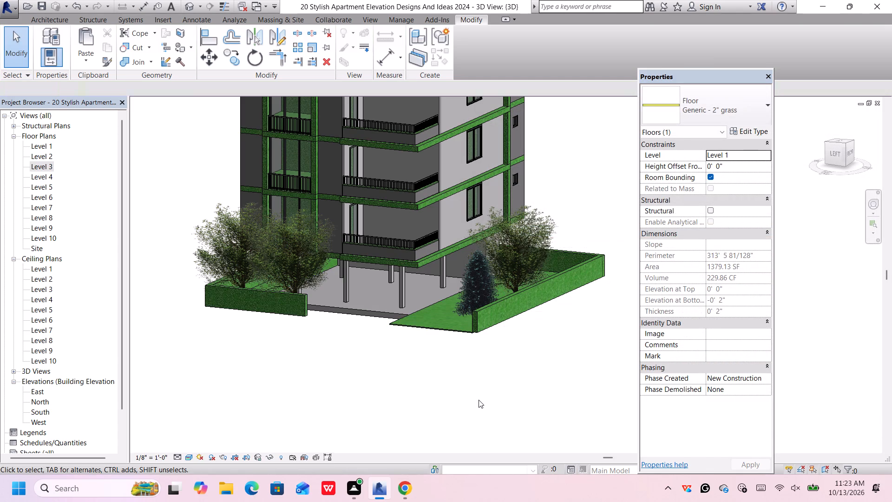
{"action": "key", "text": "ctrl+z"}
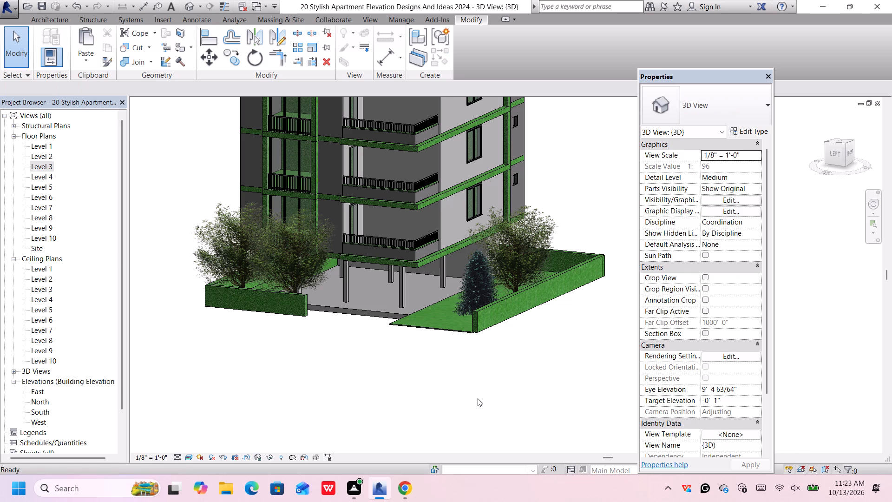
Set the compound ground floor type's structure layer material to Default Mass Glazing and apply it.
{"action": "left_click", "coordinate": [440, 324]}
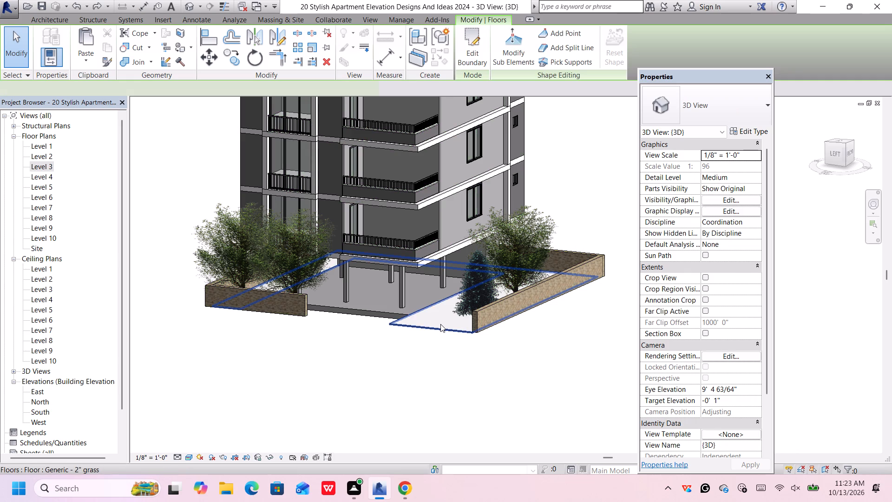
{"action": "left_click", "coordinate": [748, 129]}
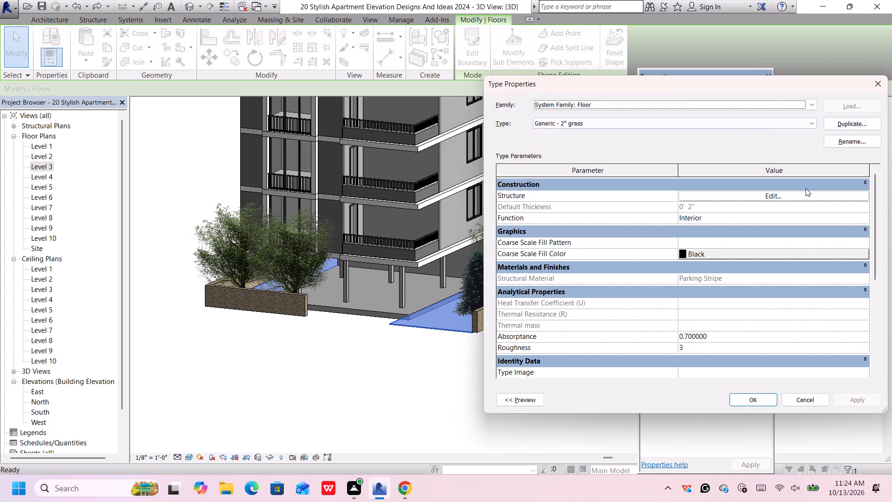
{"action": "left_click", "coordinate": [803, 195]}
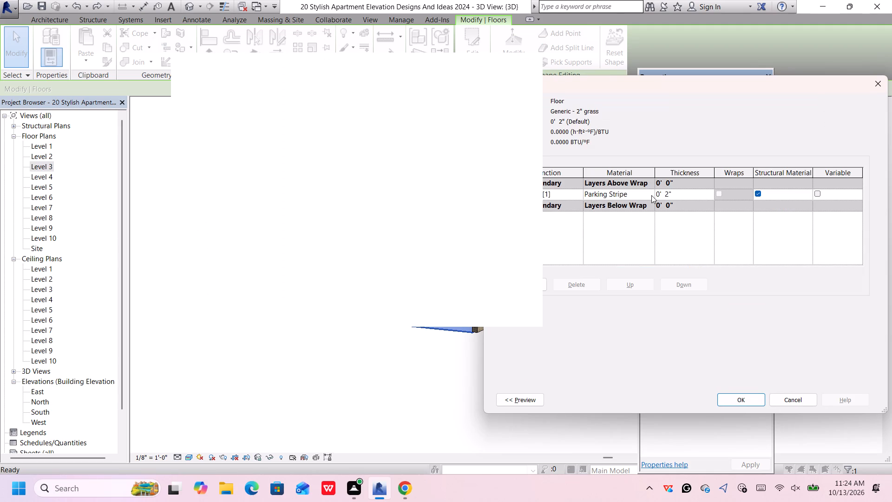
{"action": "left_click", "coordinate": [651, 195]}
{"action": "left_click", "coordinate": [520, 66]}
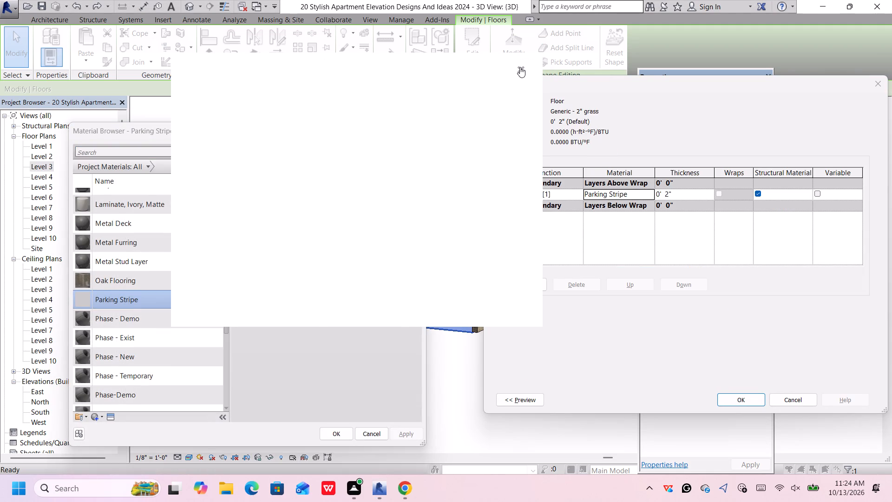
{"action": "scroll", "coordinate": [89, 222], "scroll_direction": "up", "scroll_amount": 5}
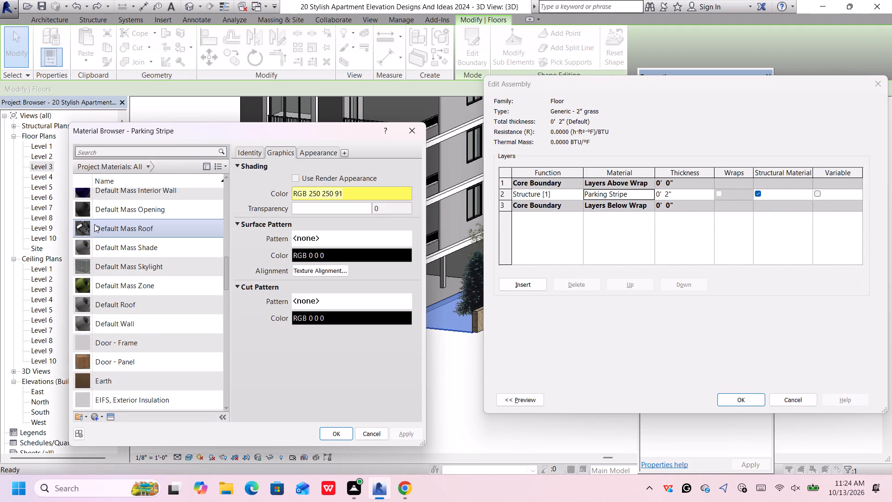
{"action": "scroll", "coordinate": [94, 224], "scroll_direction": "up", "scroll_amount": 1}
{"action": "double_click", "coordinate": [94, 225]}
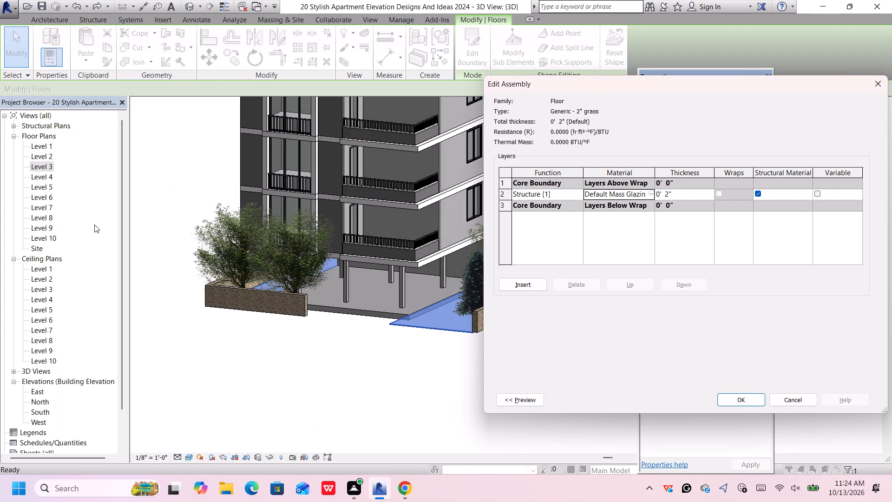
{"action": "left_click", "coordinate": [442, 350]}
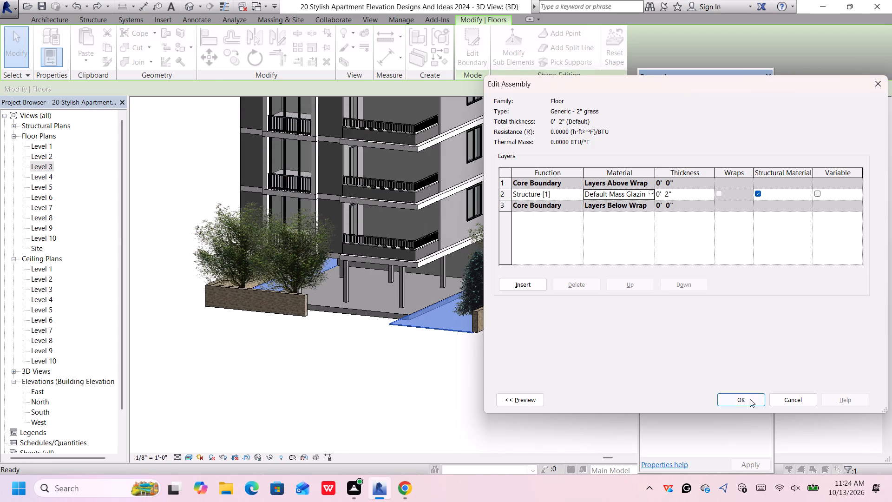
{"action": "left_click", "coordinate": [744, 396]}
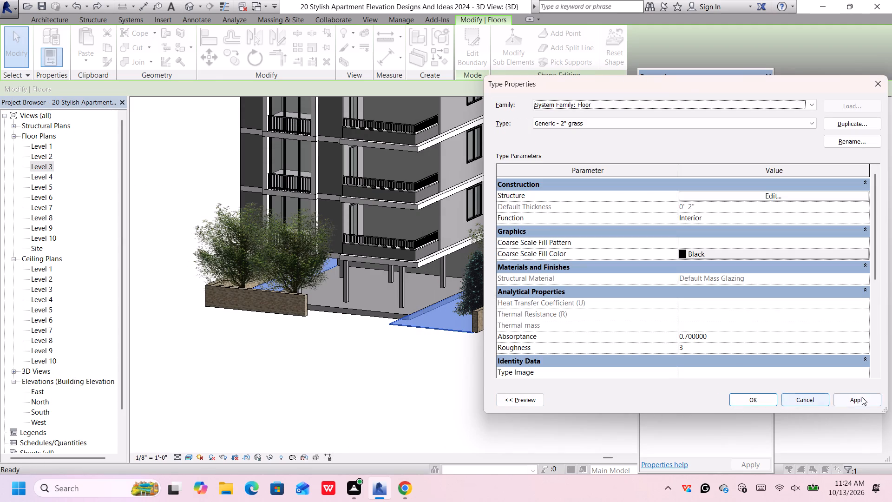
{"action": "left_click", "coordinate": [868, 402]}
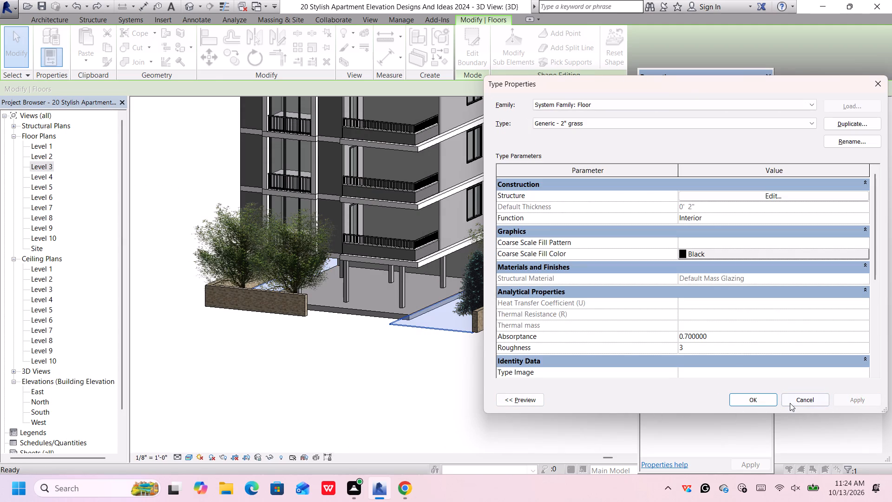
{"action": "left_click", "coordinate": [766, 400]}
{"action": "left_click", "coordinate": [434, 391]}
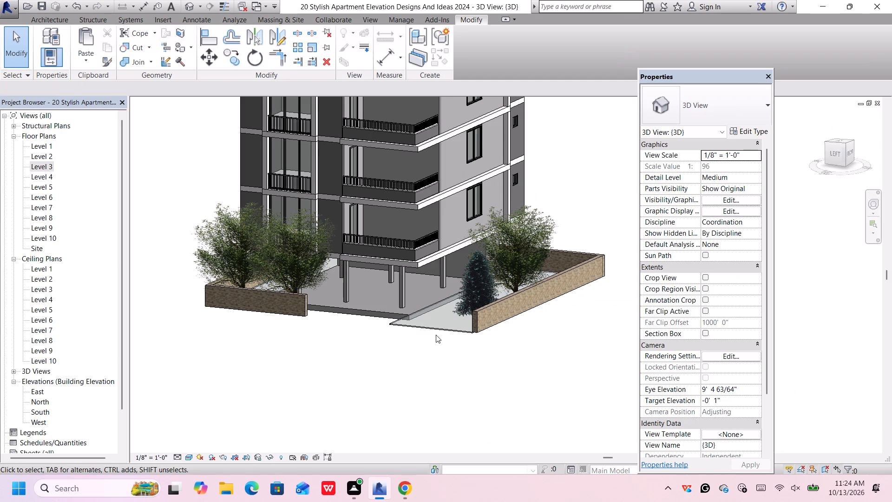
In the Generic - 2" grass floor type's structure, replace the Default Mass Glazing material's appearance with the Grass - Bermuda asset and apply it.
{"action": "left_click", "coordinate": [436, 326]}
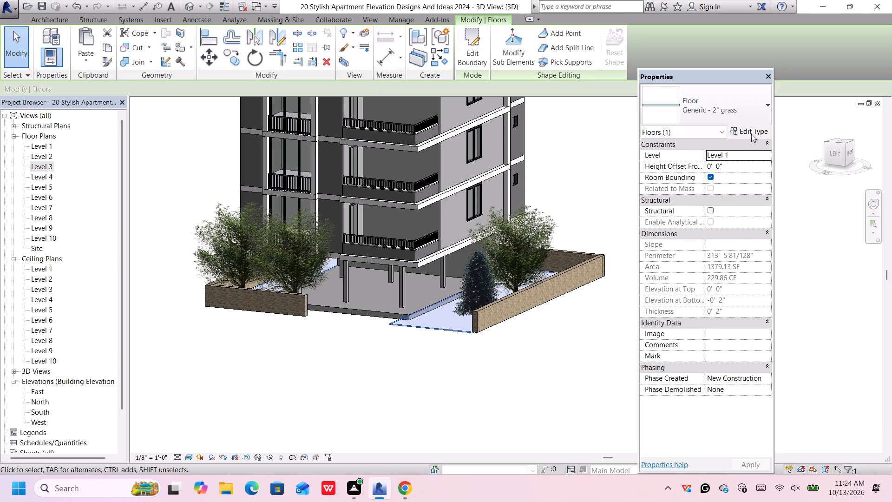
{"action": "left_click", "coordinate": [751, 134]}
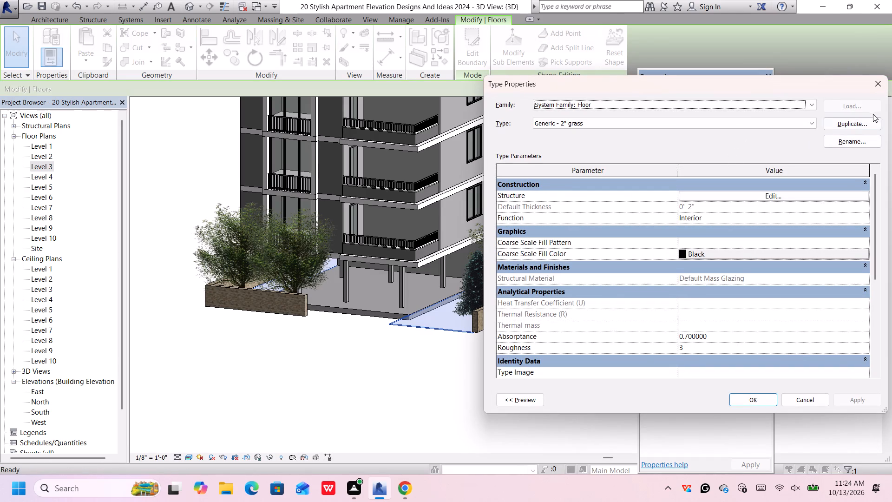
{"action": "left_click", "coordinate": [797, 198]}
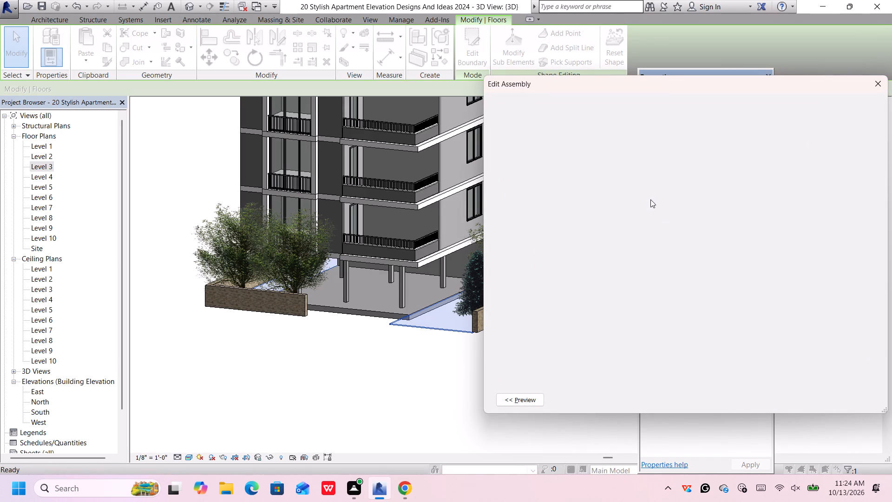
{"action": "left_click", "coordinate": [651, 193]}
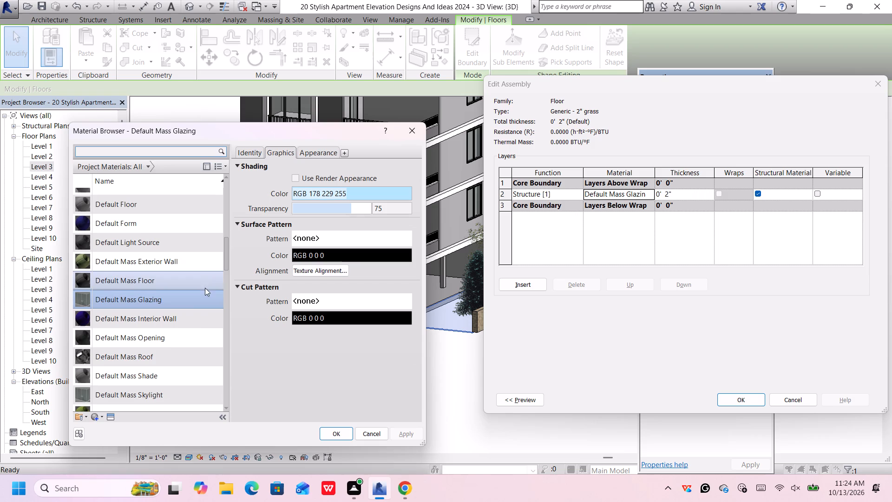
{"action": "left_click", "coordinate": [110, 417]}
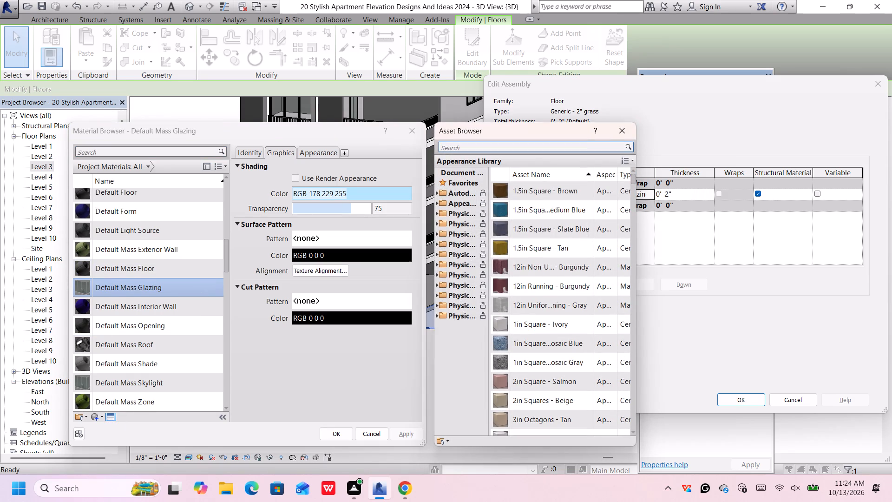
{"action": "left_click", "coordinate": [571, 148]}
{"action": "type", "text": "grass"}
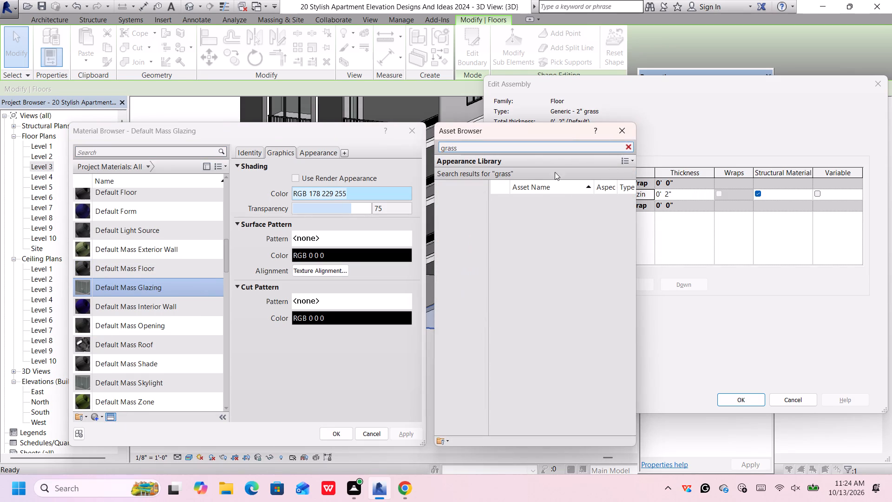
{"action": "double_click", "coordinate": [540, 205]}
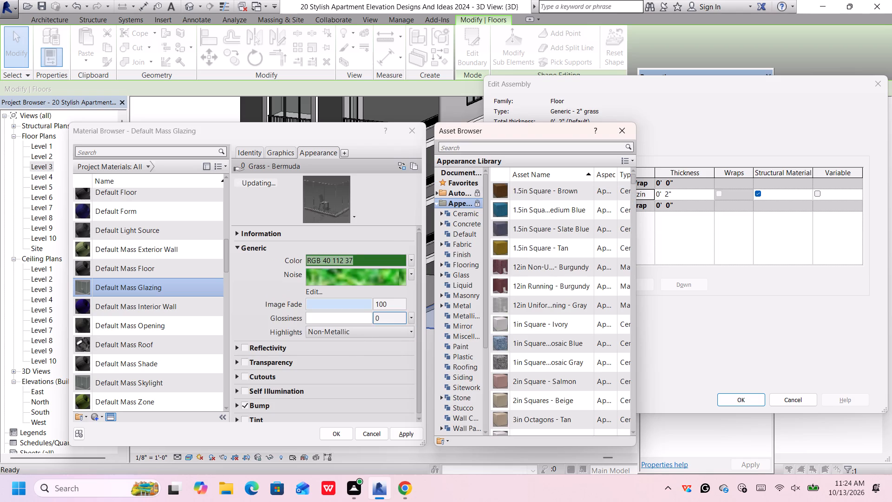
{"action": "left_click", "coordinate": [332, 432]}
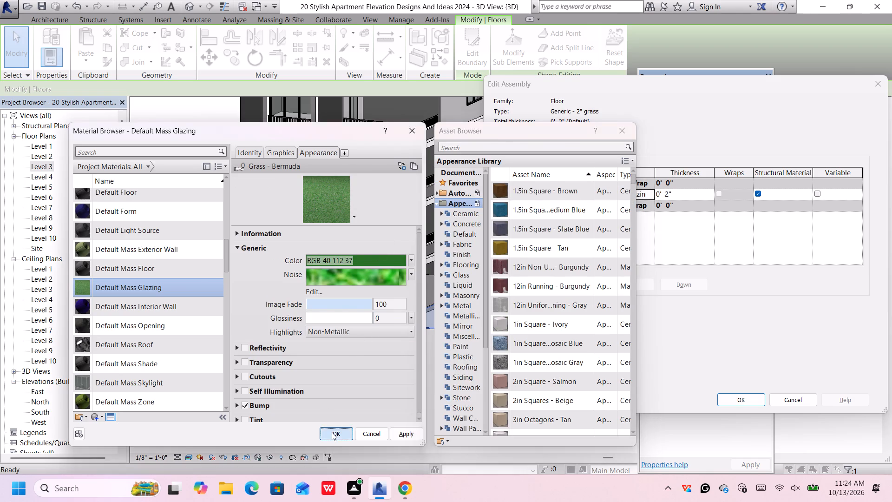
{"action": "left_click", "coordinate": [752, 398]}
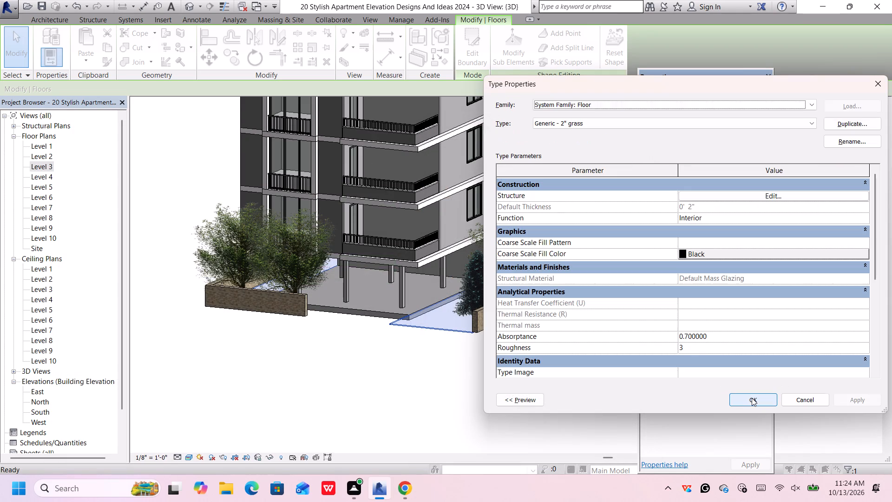
{"action": "left_click", "coordinate": [752, 398]}
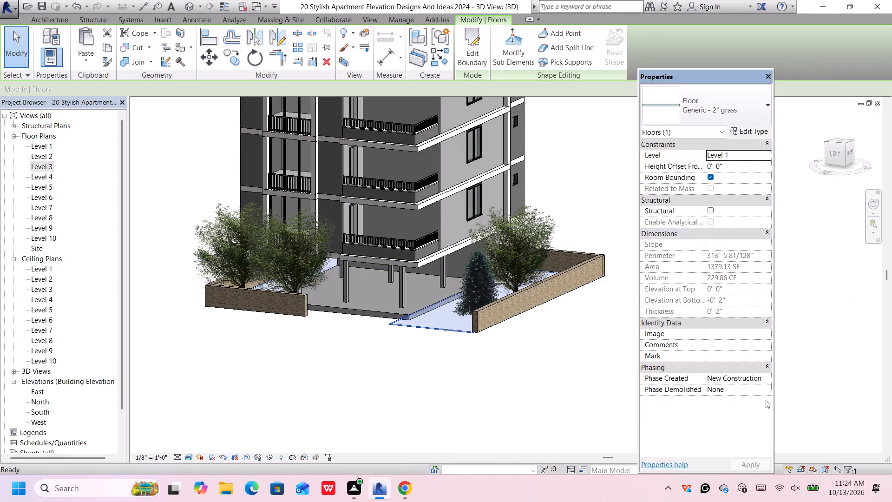
Reselect the Generic - 2" grass type for the ground floor and reapply Default Mass Glazing to its structure layer.
{"action": "left_click", "coordinate": [703, 116]}
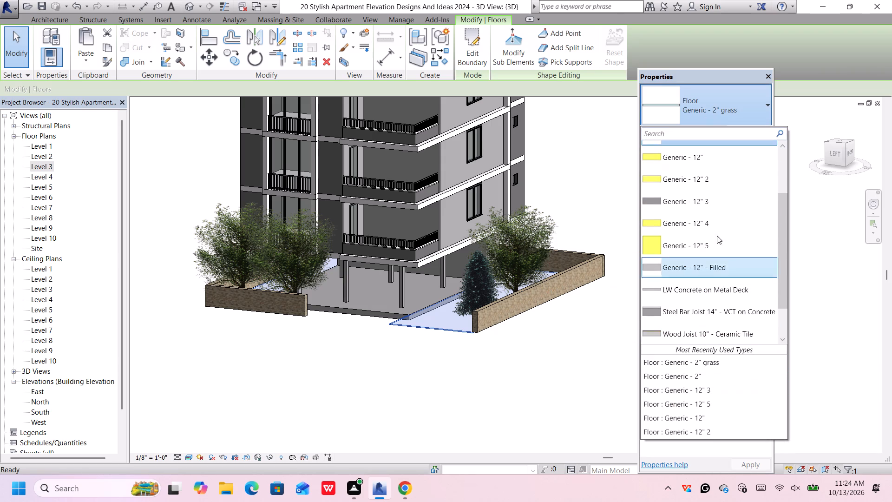
{"action": "scroll", "coordinate": [725, 196], "scroll_direction": "up", "scroll_amount": 4}
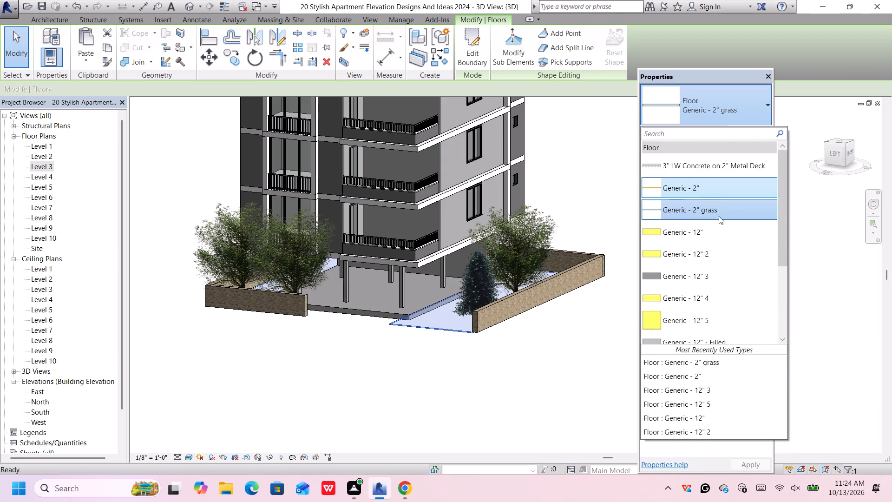
{"action": "left_click", "coordinate": [720, 214]}
{"action": "left_click", "coordinate": [764, 132]}
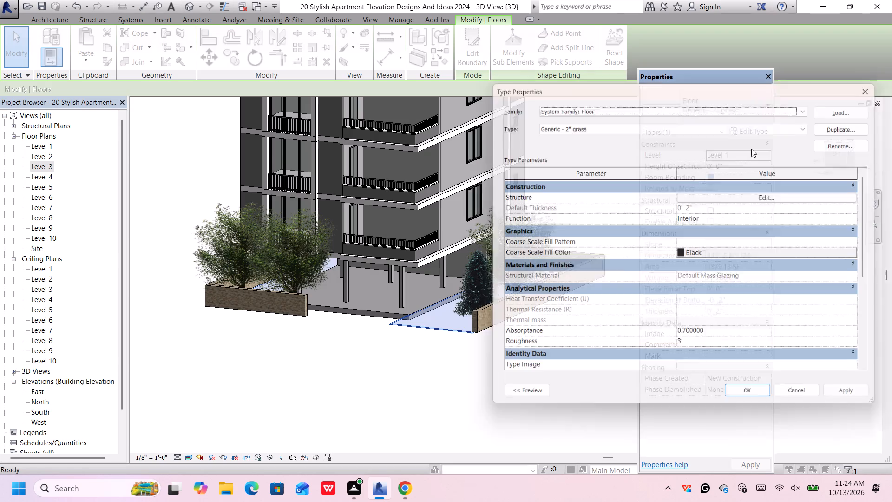
{"action": "left_click", "coordinate": [771, 196]}
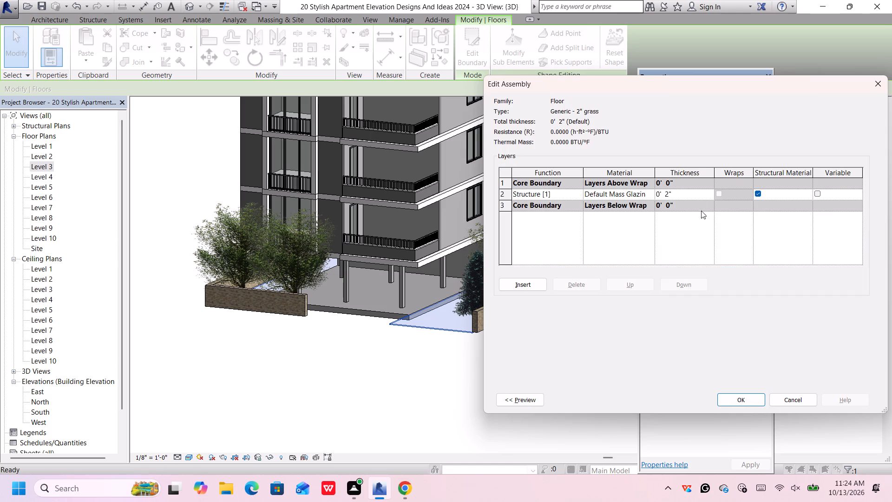
{"action": "left_click", "coordinate": [655, 197]}
{"action": "left_click", "coordinate": [652, 195]}
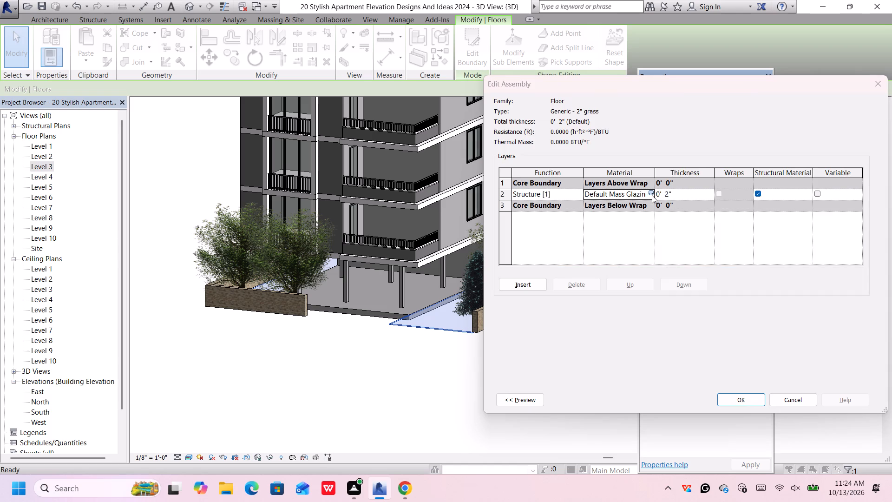
{"action": "left_click", "coordinate": [190, 297]}
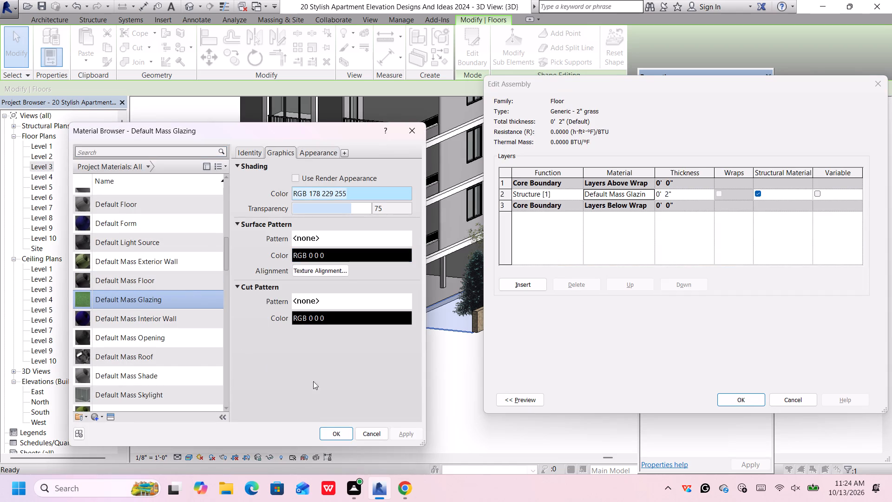
{"action": "left_click", "coordinate": [337, 429]}
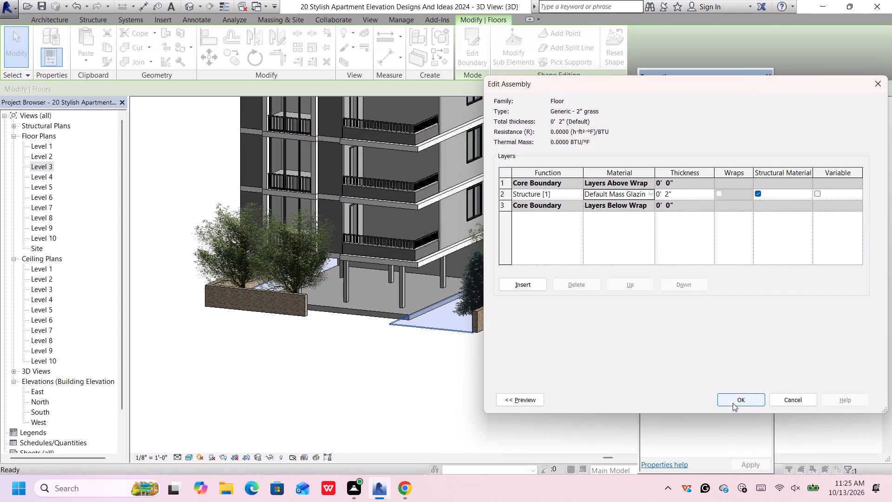
{"action": "left_click", "coordinate": [733, 403]}
{"action": "left_click", "coordinate": [846, 401]}
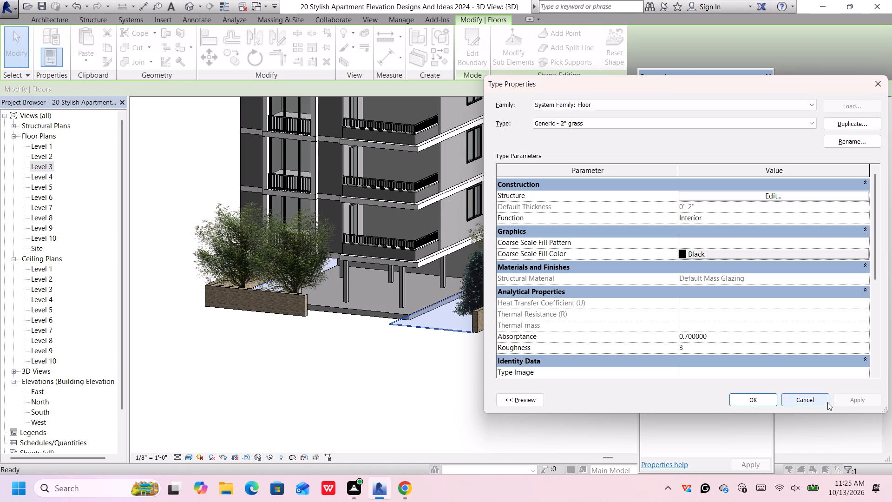
{"action": "left_click", "coordinate": [846, 399]}
{"action": "left_click", "coordinate": [336, 344]}
{"action": "left_click", "coordinate": [739, 400]}
{"action": "left_click", "coordinate": [388, 355]}
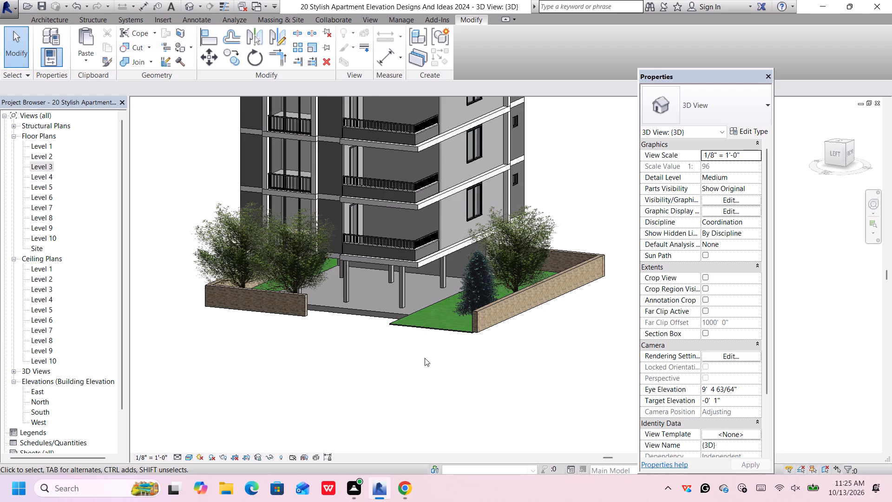
Dismiss the Autodesk Genuine notification and examine the apartment building, boundary walls and ground grass in the 3D view.
{"action": "scroll", "coordinate": [437, 350], "scroll_direction": "down", "scroll_amount": 6}
{"action": "scroll", "coordinate": [456, 370], "scroll_direction": "up", "scroll_amount": 1}
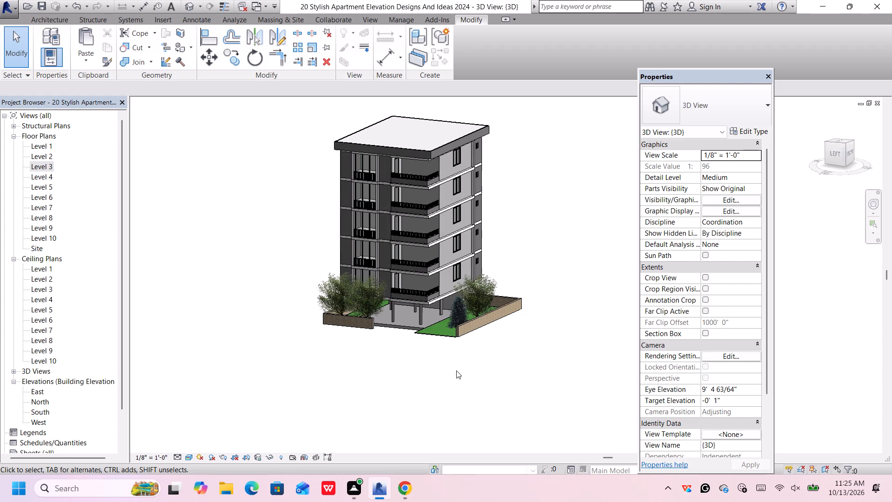
{"action": "middle_click_drag", "start_coordinate": [456, 387], "coordinate": [455, 372]}
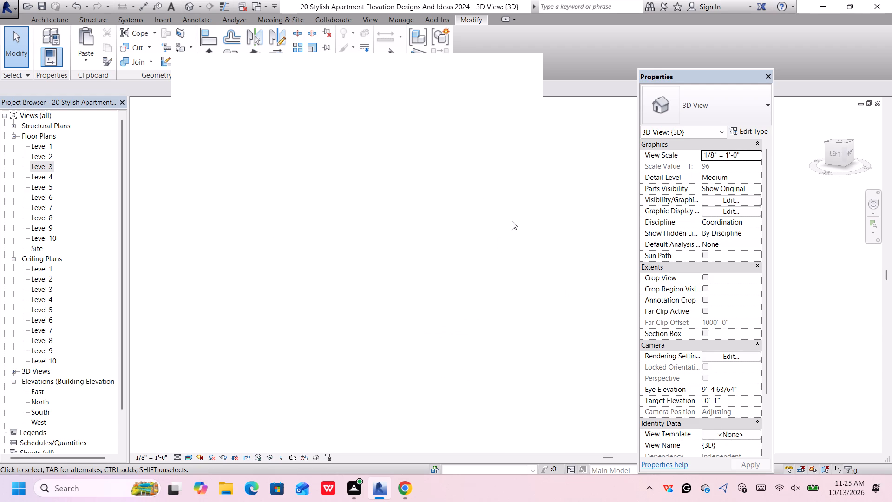
{"action": "left_click", "coordinate": [518, 71]}
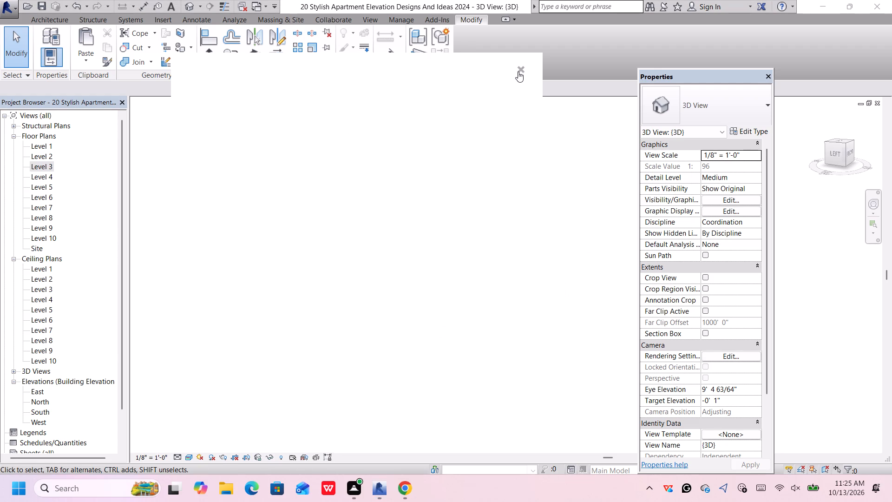
{"action": "scroll", "coordinate": [418, 371], "scroll_direction": "up", "scroll_amount": 1}
{"action": "scroll", "coordinate": [419, 370], "scroll_direction": "down", "scroll_amount": 1}
{"action": "scroll", "coordinate": [419, 370], "scroll_direction": "up", "scroll_amount": 2}
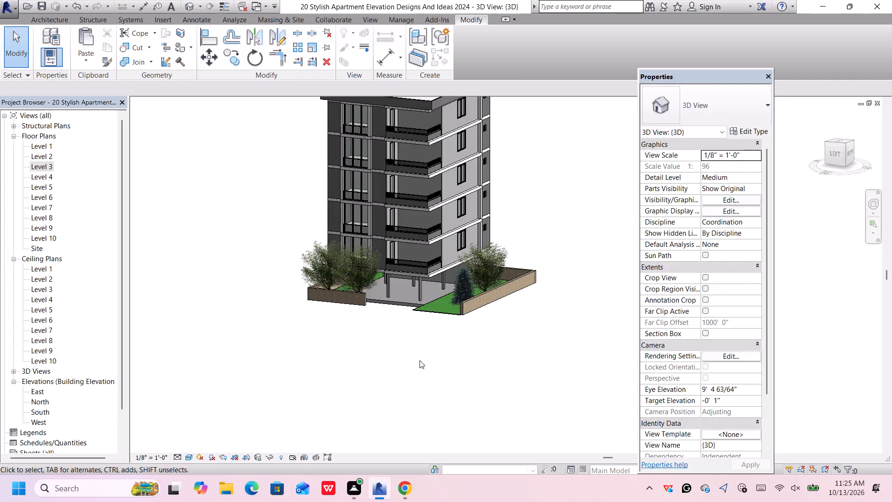
{"action": "middle_click_drag", "start_coordinate": [426, 338], "coordinate": [427, 418]}
{"action": "middle_click_drag", "start_coordinate": [427, 416], "coordinate": [422, 392]}
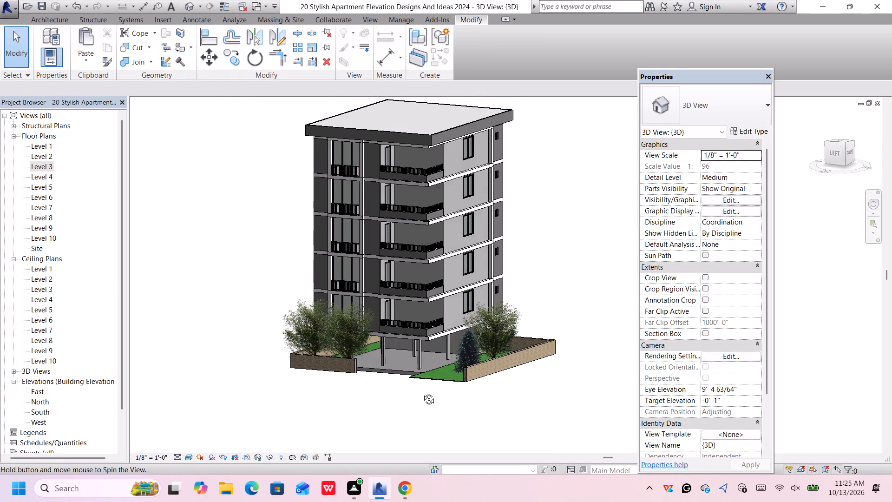
{"action": "middle_click_drag", "start_coordinate": [422, 392], "coordinate": [424, 380]}
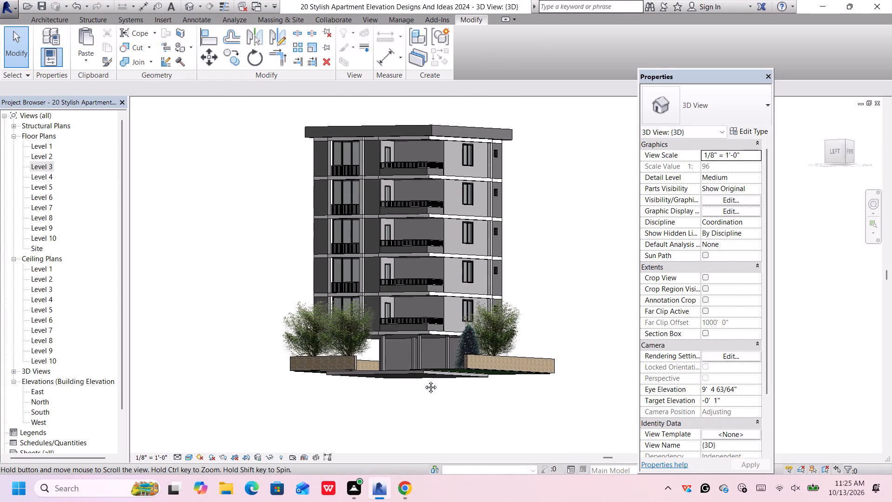
{"action": "middle_click_drag", "start_coordinate": [424, 380], "coordinate": [424, 396]}
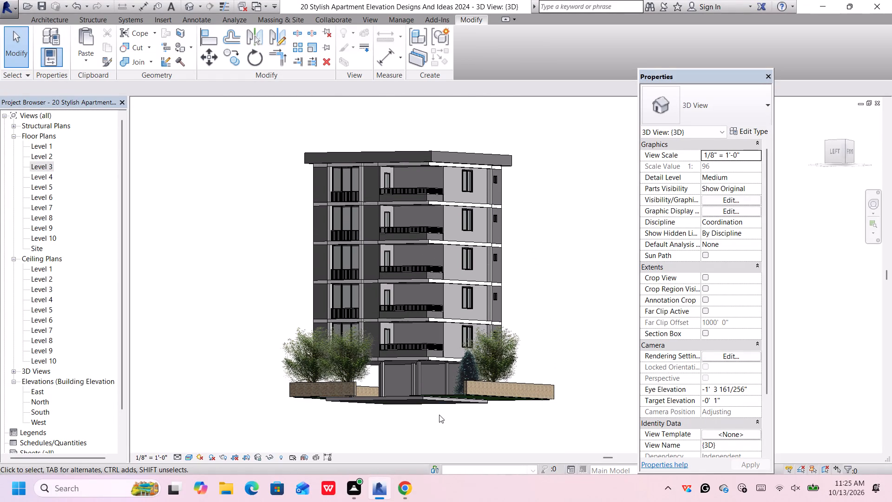
{"action": "middle_click_drag", "start_coordinate": [438, 414], "coordinate": [434, 436]}
{"action": "scroll", "coordinate": [434, 426], "scroll_direction": "up", "scroll_amount": 3}
{"action": "scroll", "coordinate": [439, 416], "scroll_direction": "down", "scroll_amount": 1}
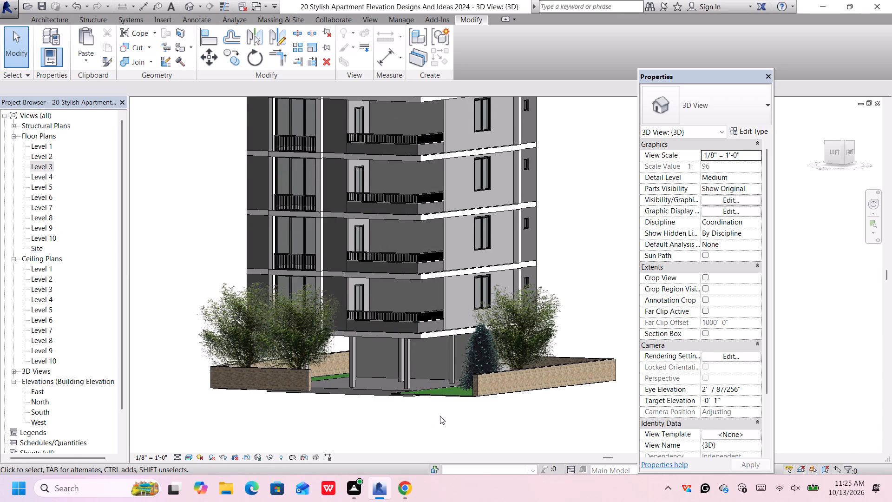
{"action": "middle_click_drag", "start_coordinate": [440, 416], "coordinate": [443, 458]}
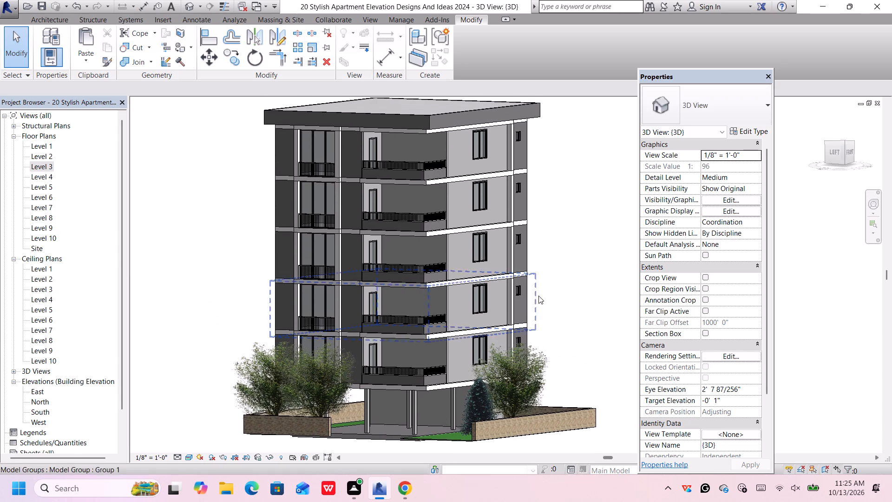
{"action": "middle_click", "coordinate": [582, 280]}
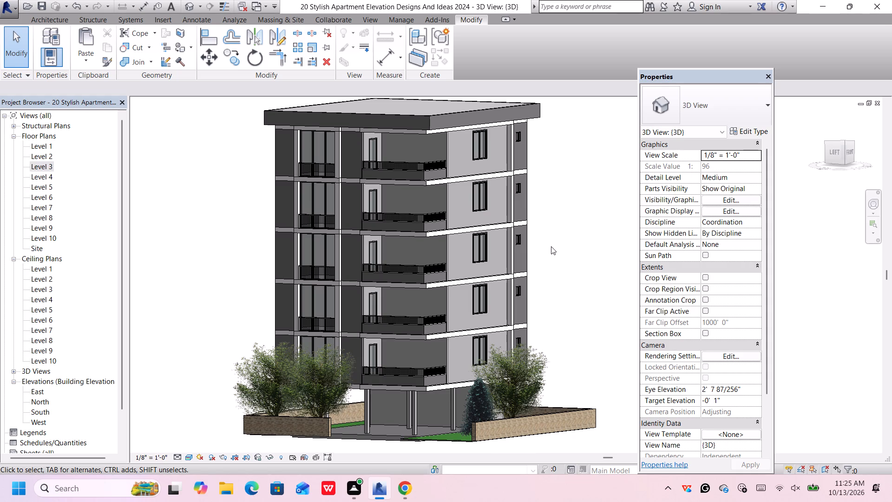
{"action": "middle_click", "coordinate": [558, 264]}
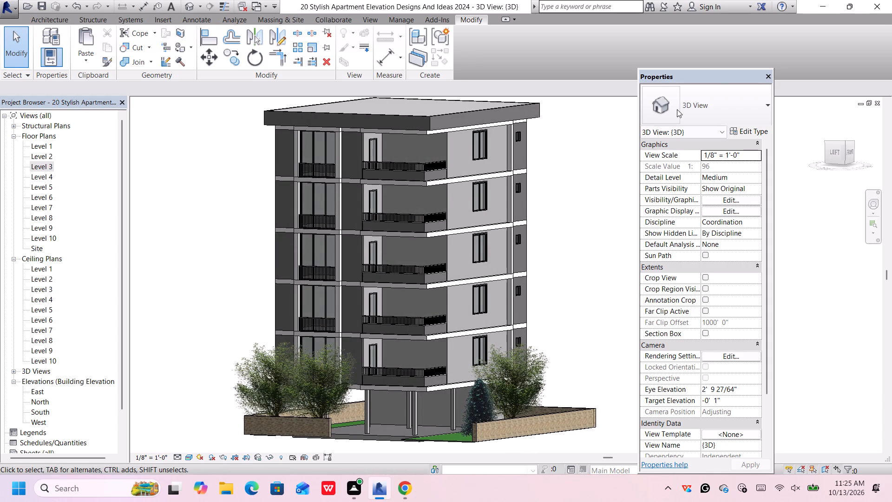
Close the Properties palette to leave the 3D view of the building unobstructed.
{"action": "left_click", "coordinate": [764, 73]}
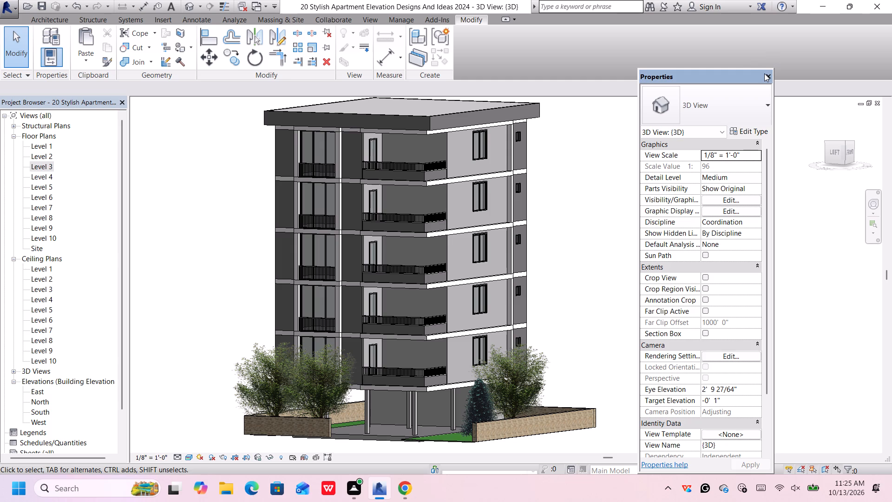
{"action": "left_click", "coordinate": [764, 73]}
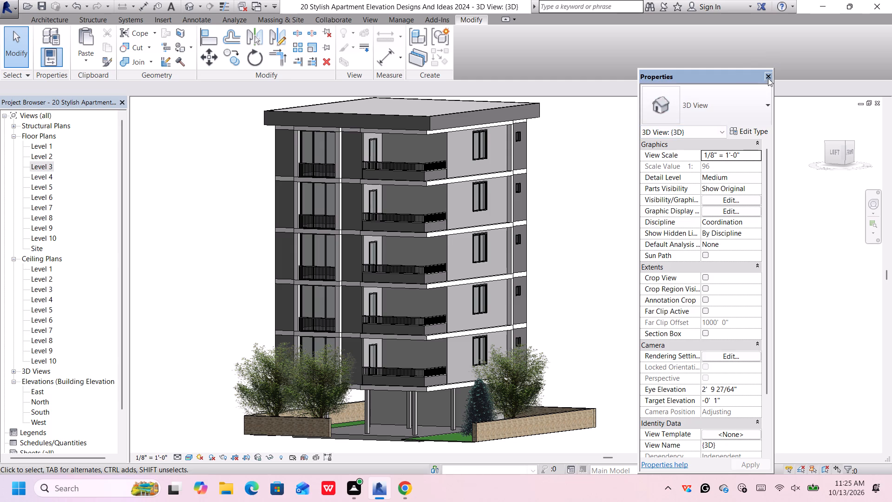
{"action": "left_click", "coordinate": [768, 78]}
{"action": "middle_click_drag", "start_coordinate": [617, 220], "coordinate": [620, 221]}
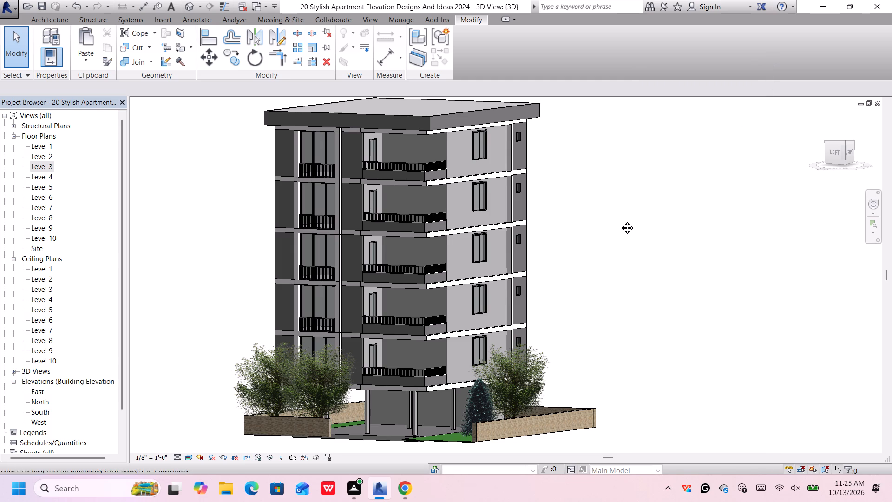
{"action": "middle_click_drag", "start_coordinate": [620, 221], "coordinate": [665, 225]}
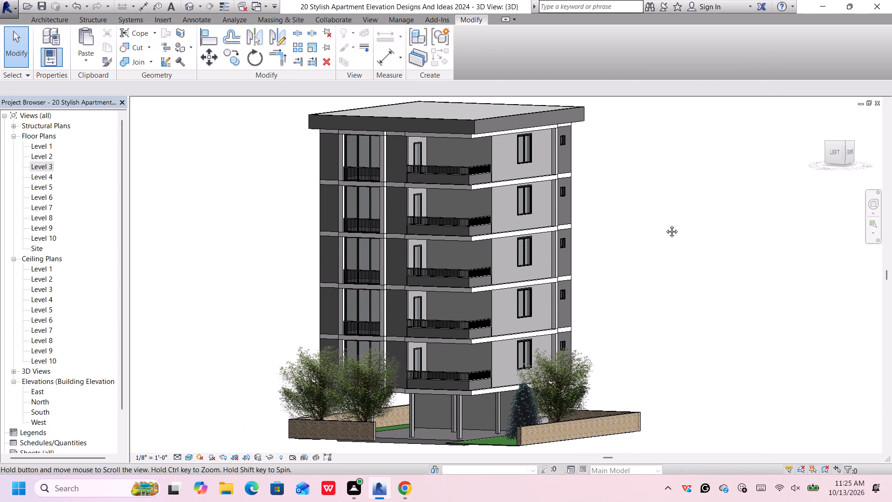
Start printing the 3D view of the apartment building with Microsoft Print to PDF, accepting raster printing.
{"action": "middle_click_drag", "start_coordinate": [665, 225], "coordinate": [666, 225]}
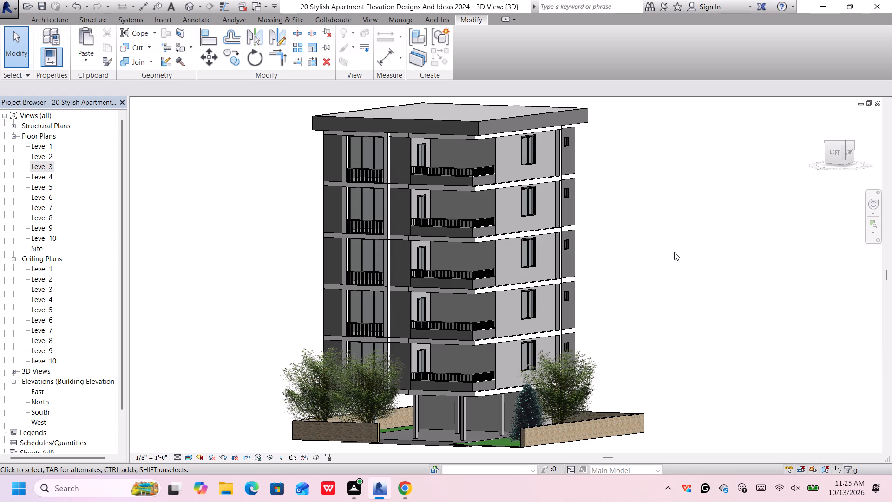
{"action": "key", "text": "ctrl+p"}
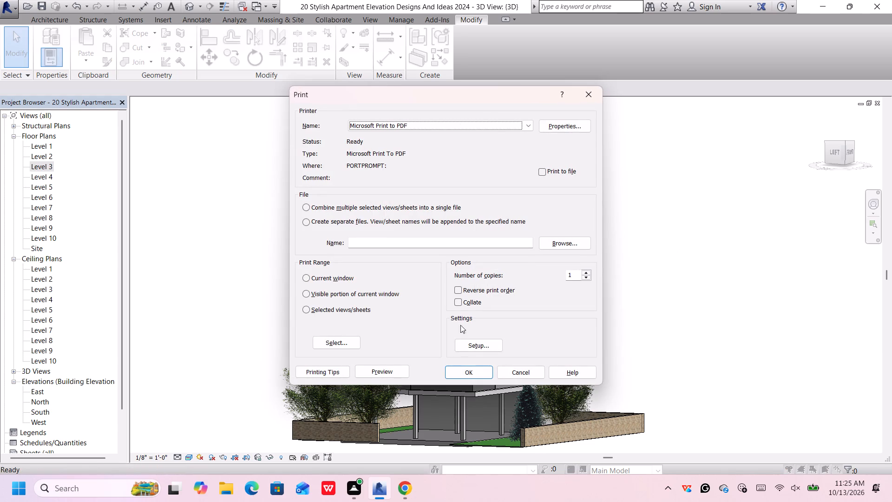
{"action": "left_click", "coordinate": [464, 371]}
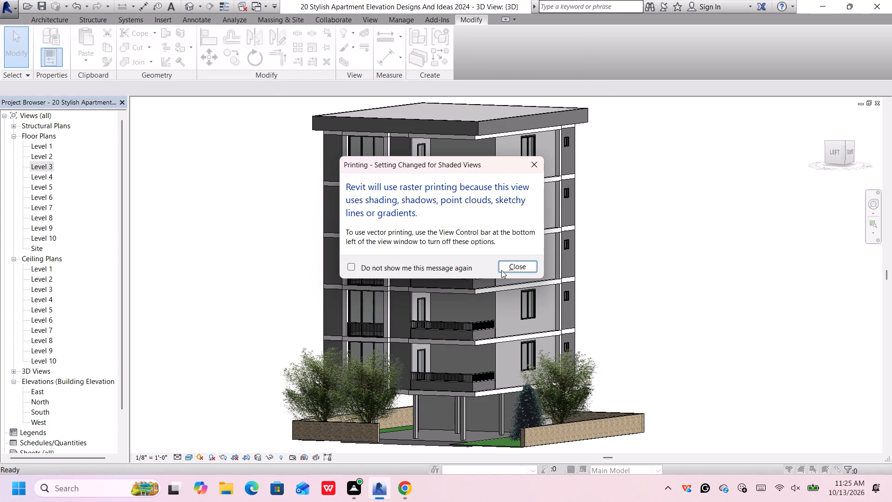
{"action": "left_click", "coordinate": [515, 266]}
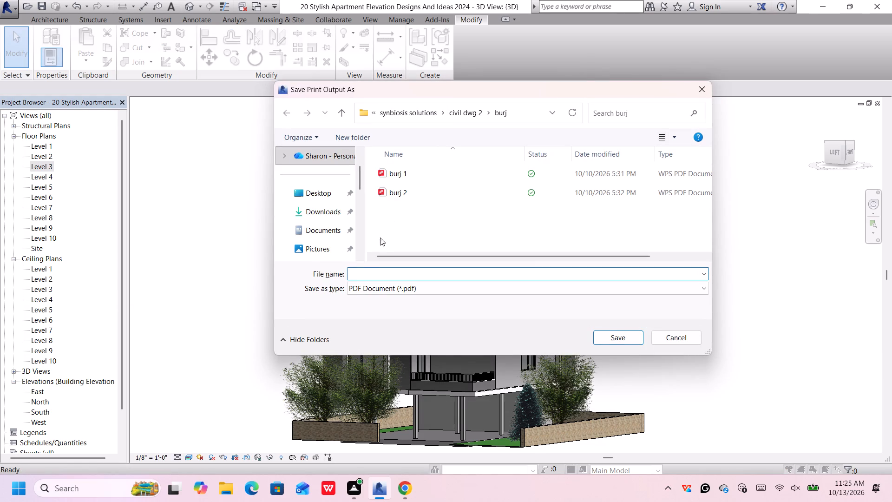
Set the PDF's save location to the 20 Stylish Apartment Elevation Designs folder in Desktop > synbiosis solutions > civil dwg 2.
{"action": "double_click", "coordinate": [325, 192]}
{"action": "scroll", "coordinate": [423, 226], "scroll_direction": "down", "scroll_amount": 2}
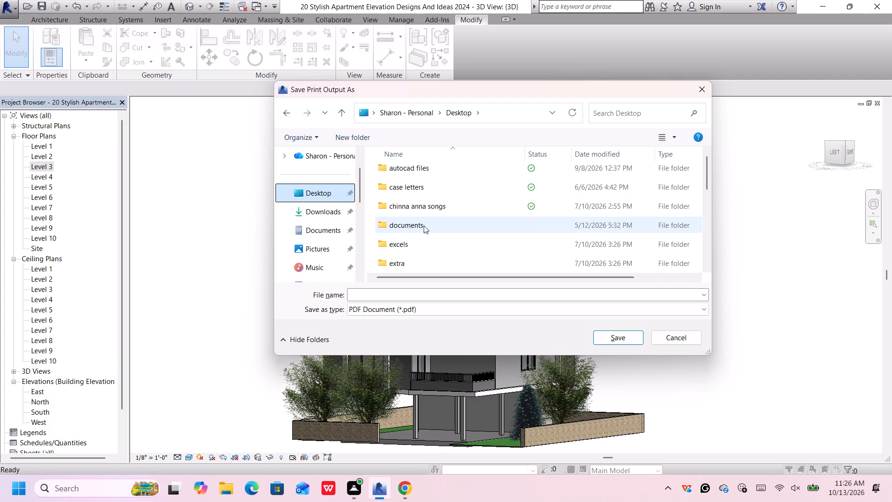
{"action": "scroll", "coordinate": [424, 225], "scroll_direction": "down", "scroll_amount": 3}
{"action": "double_click", "coordinate": [442, 209]}
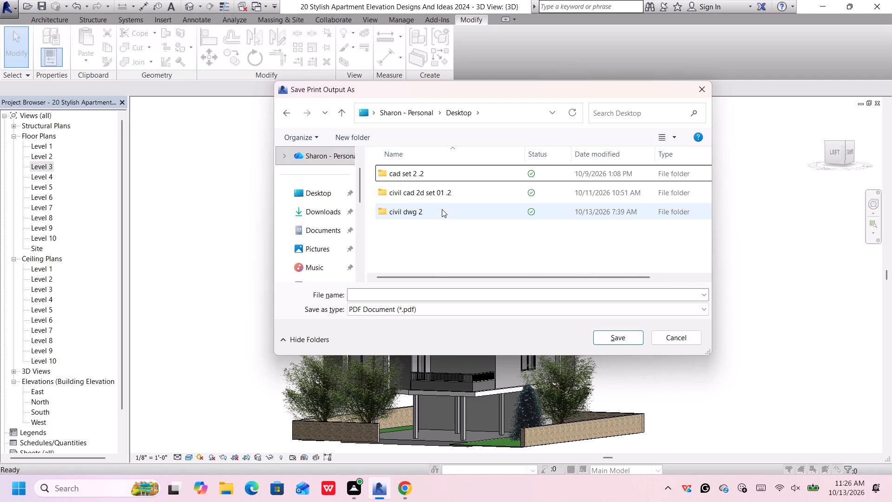
{"action": "double_click", "coordinate": [446, 215]}
{"action": "scroll", "coordinate": [446, 213], "scroll_direction": "down", "scroll_amount": 1}
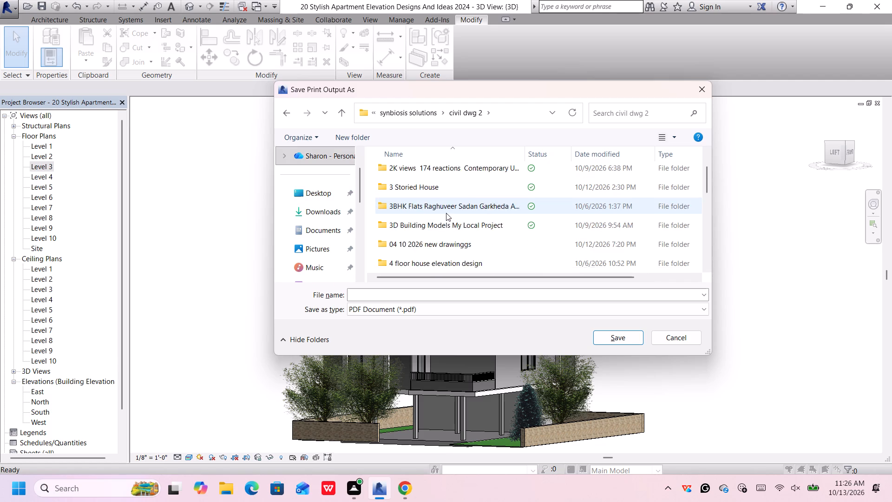
{"action": "scroll", "coordinate": [446, 213], "scroll_direction": "down", "scroll_amount": 2}
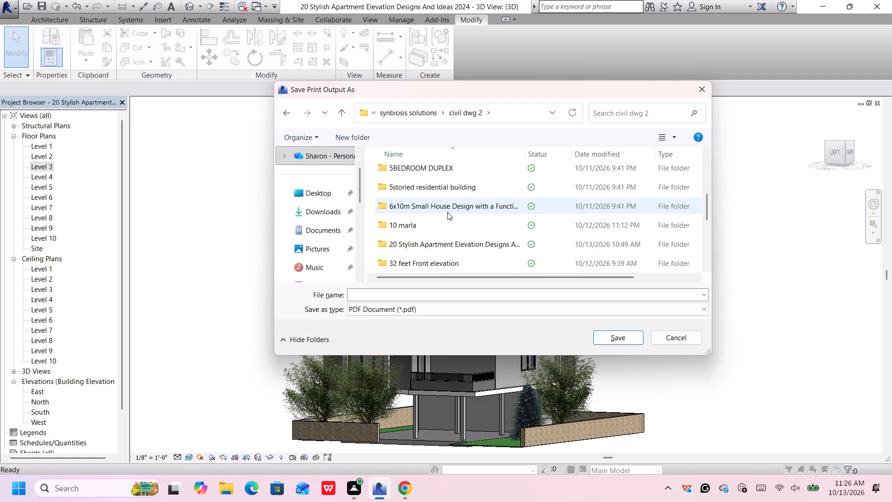
{"action": "double_click", "coordinate": [445, 244]}
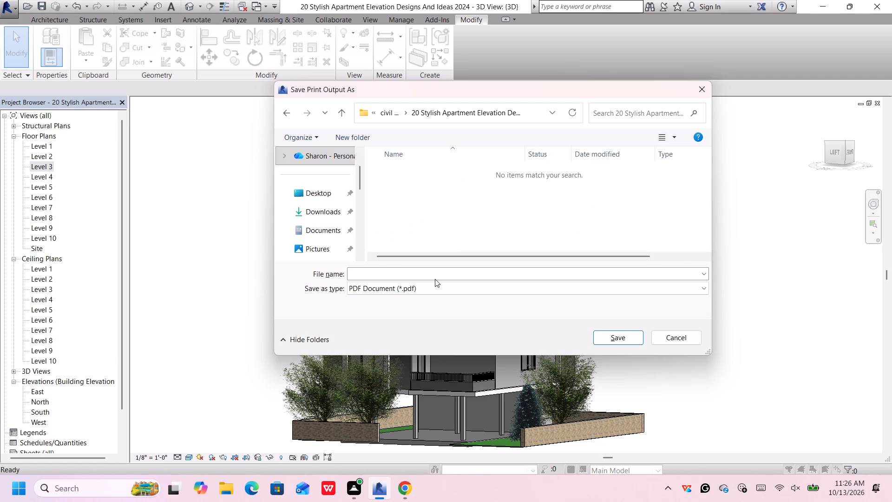
Name the PDF 20 Stylish Apartment Elevation Designs And Ideas 2024.0001 and save it.
{"action": "left_click", "coordinate": [436, 277]}
{"action": "key", "text": "2"}
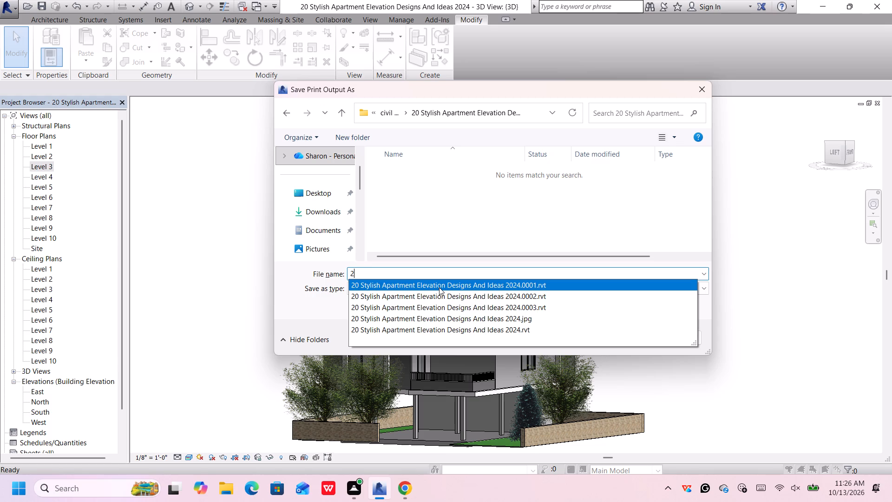
{"action": "left_click", "coordinate": [440, 284]}
{"action": "left_click", "coordinate": [552, 274]}
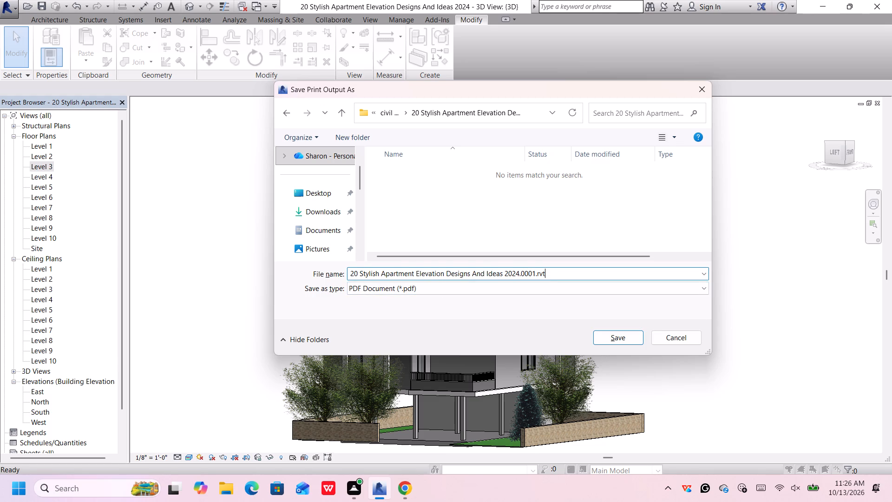
{"action": "key", "text": "BackSpace"}
{"action": "key", "text": "BackSpace"}
{"action": "key", "text": "BackSpace"}
{"action": "key", "text": "BackSpace"}
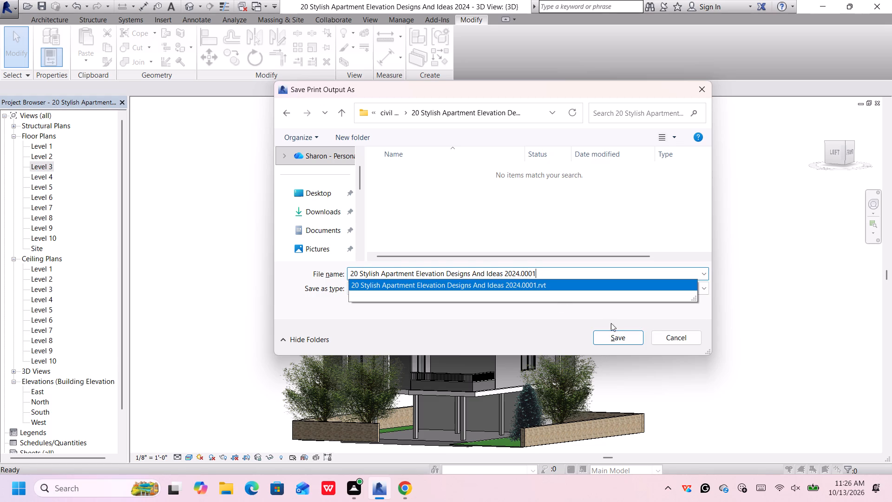
{"action": "left_click", "coordinate": [617, 334]}
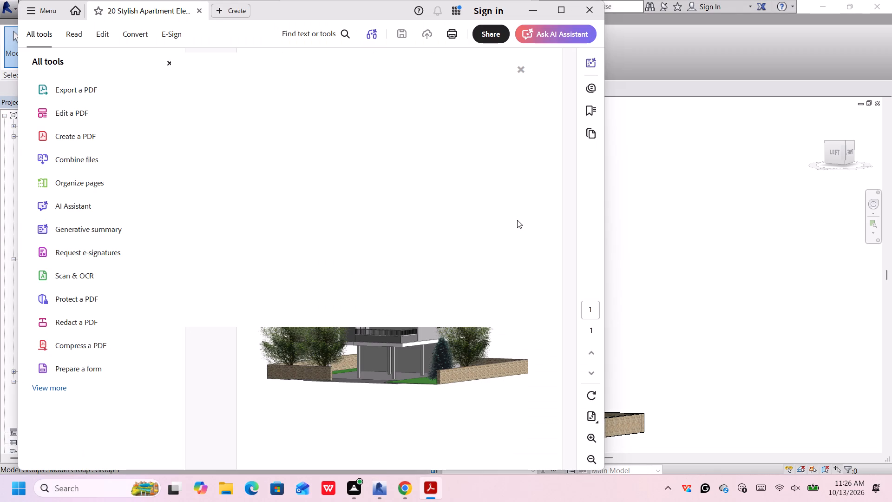
Close the printed PDF in Adobe Acrobat and its leftover pop-up to return to the Revit 3D view.
{"action": "left_click", "coordinate": [592, 9]}
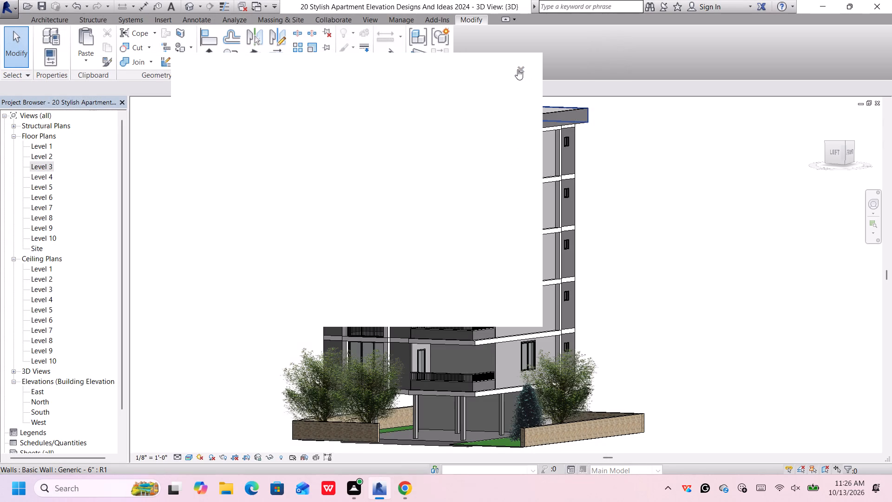
{"action": "left_click", "coordinate": [518, 68]}
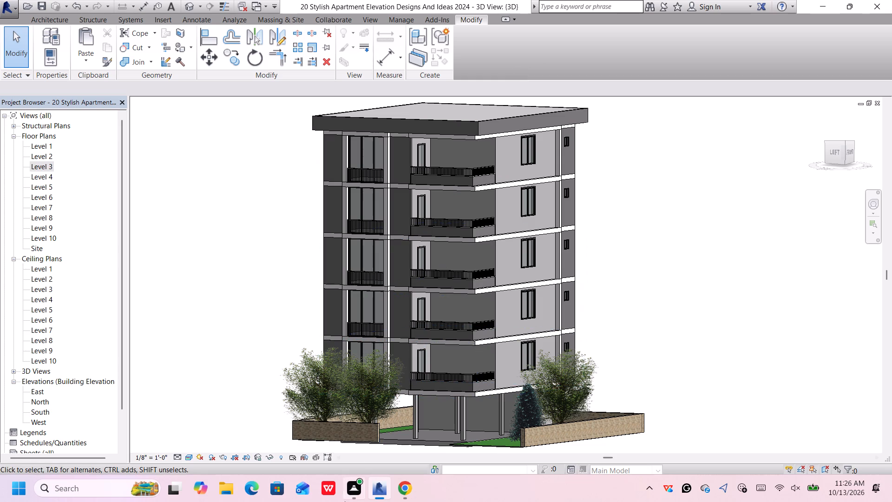